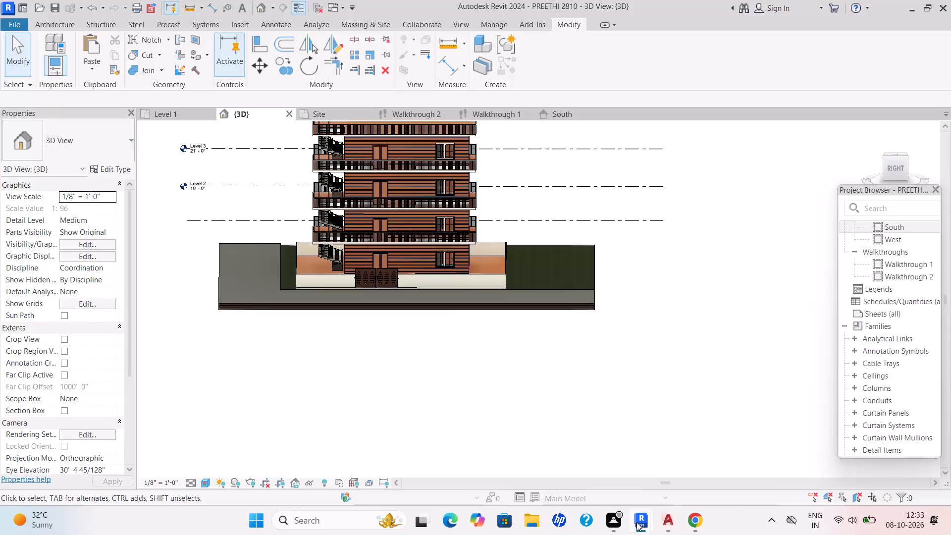
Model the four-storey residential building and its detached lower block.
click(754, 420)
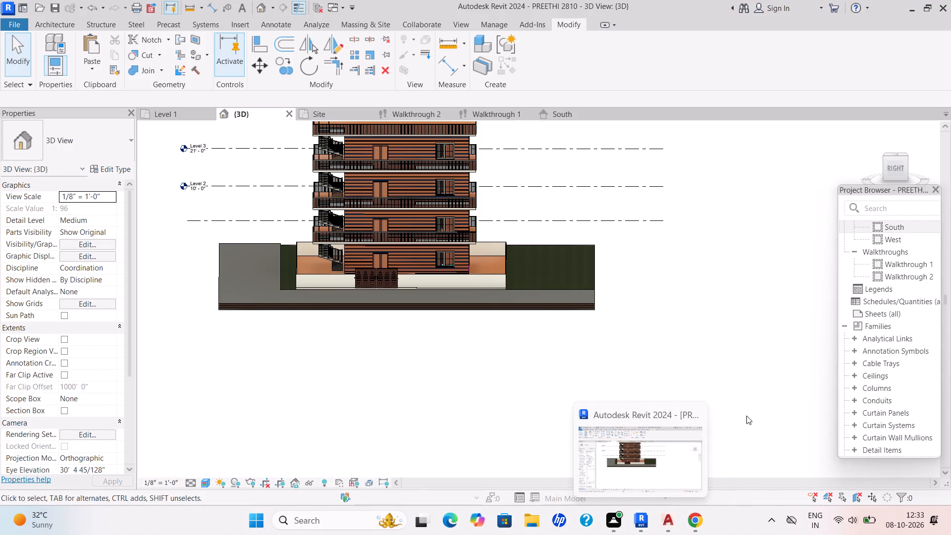
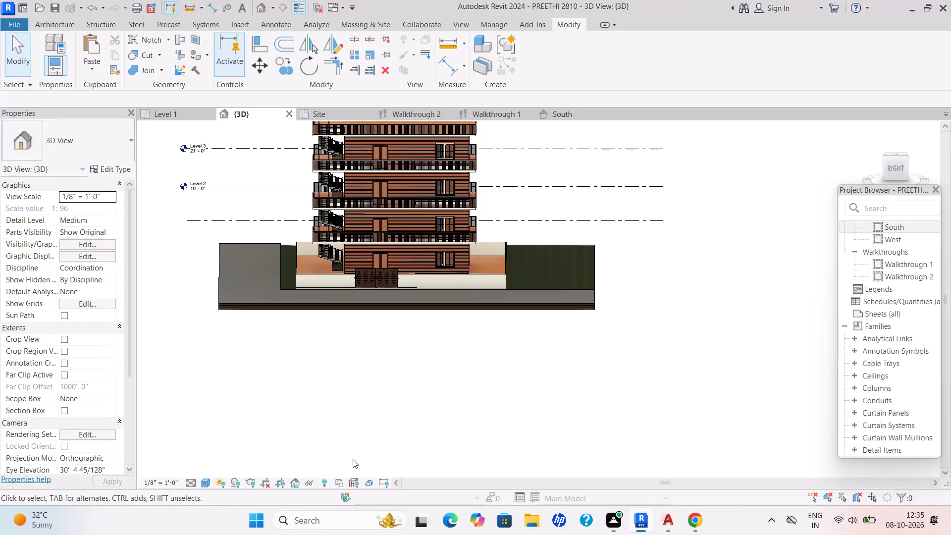
Close the current project by closing all of its open views, from the 3D view through to Level 1.
scroll(478, 344, up, 2)
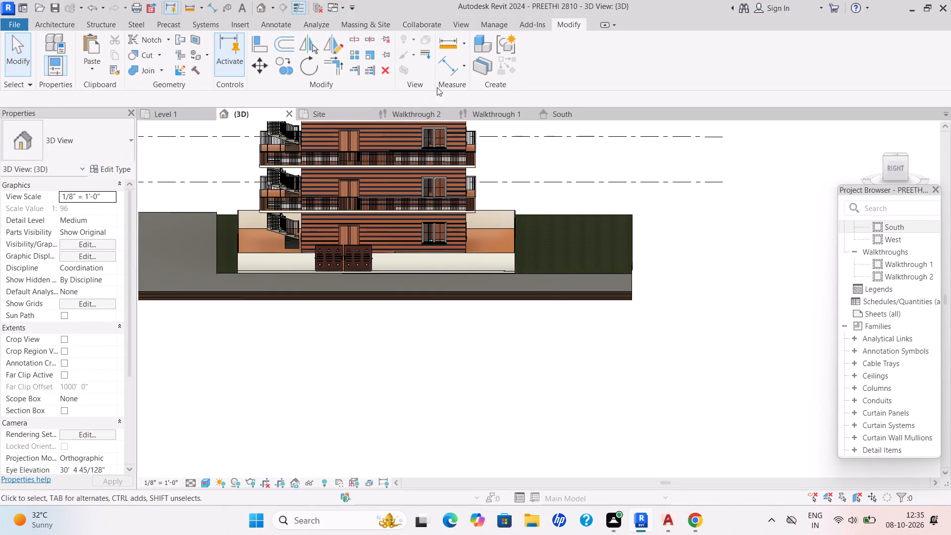
click(292, 109)
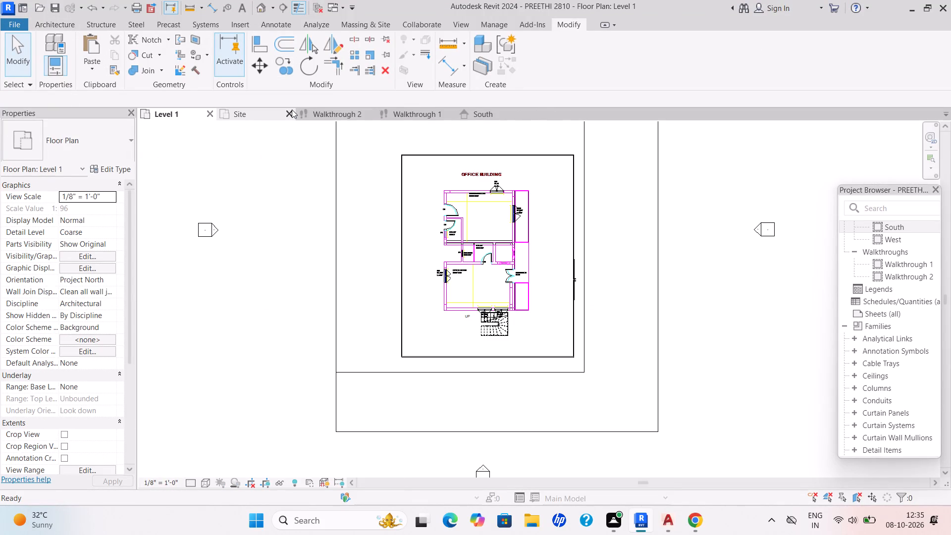
click(292, 109)
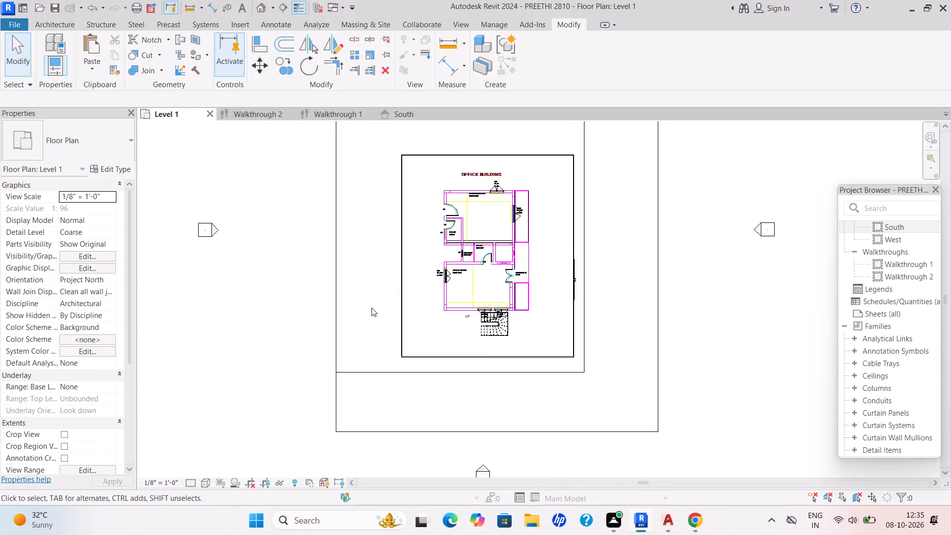
click(290, 113)
click(291, 112)
click(291, 112)
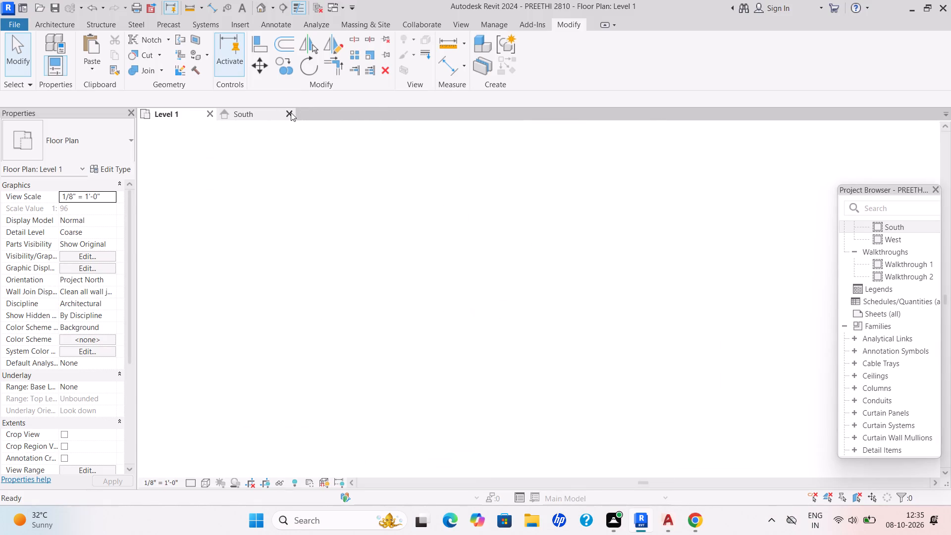
click(212, 114)
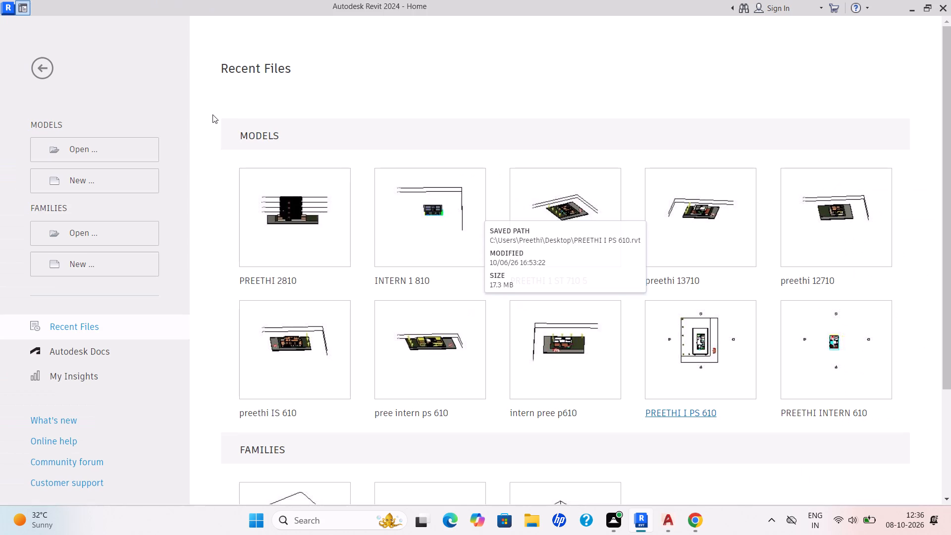
Create a new project from the default.rte template in the English-Imperial templates folder.
click(104, 183)
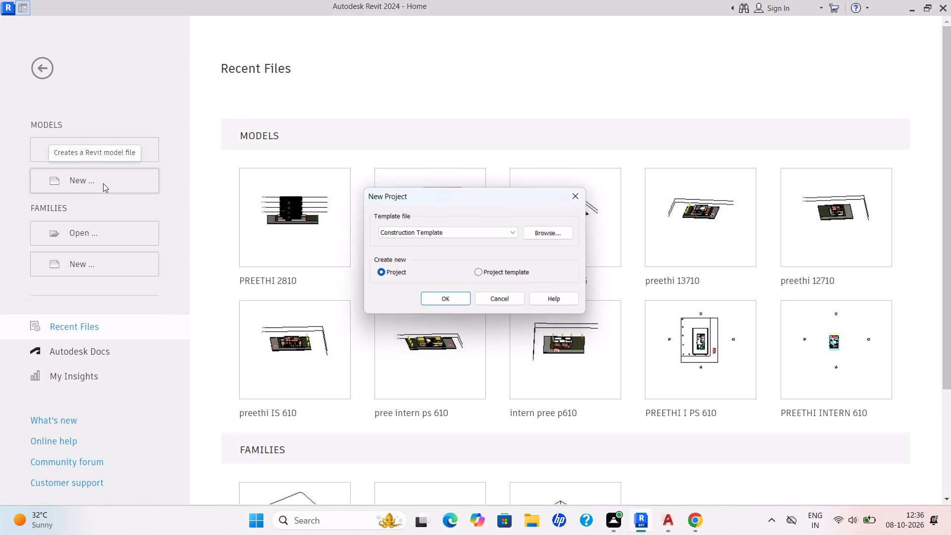
click(516, 233)
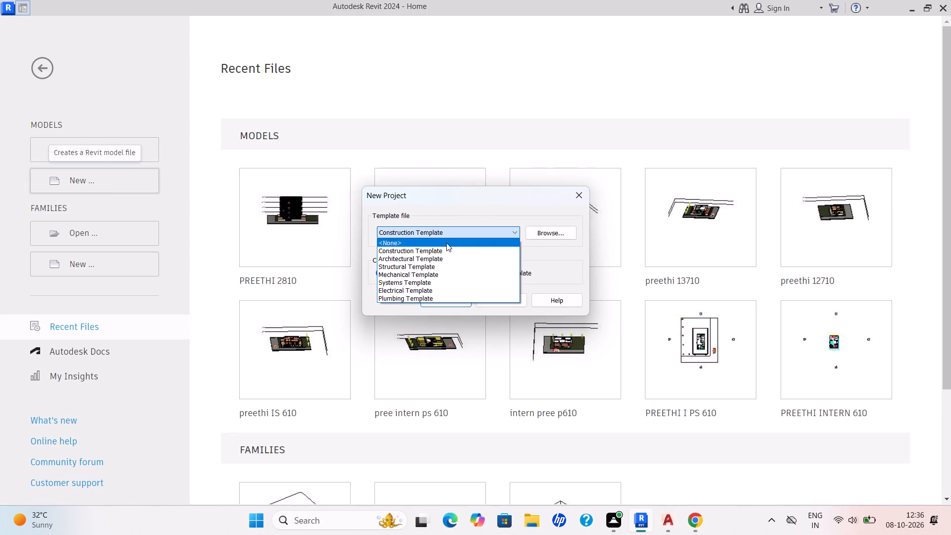
click(430, 262)
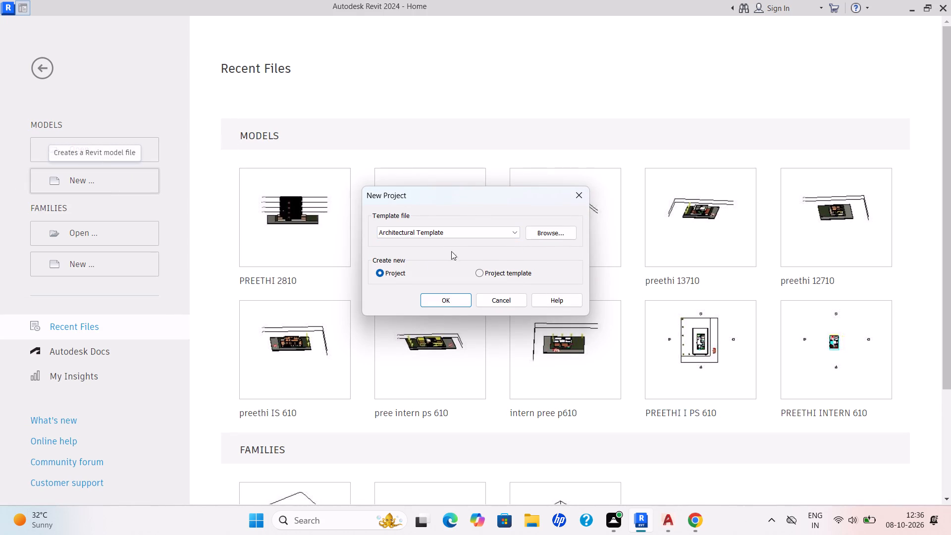
click(557, 234)
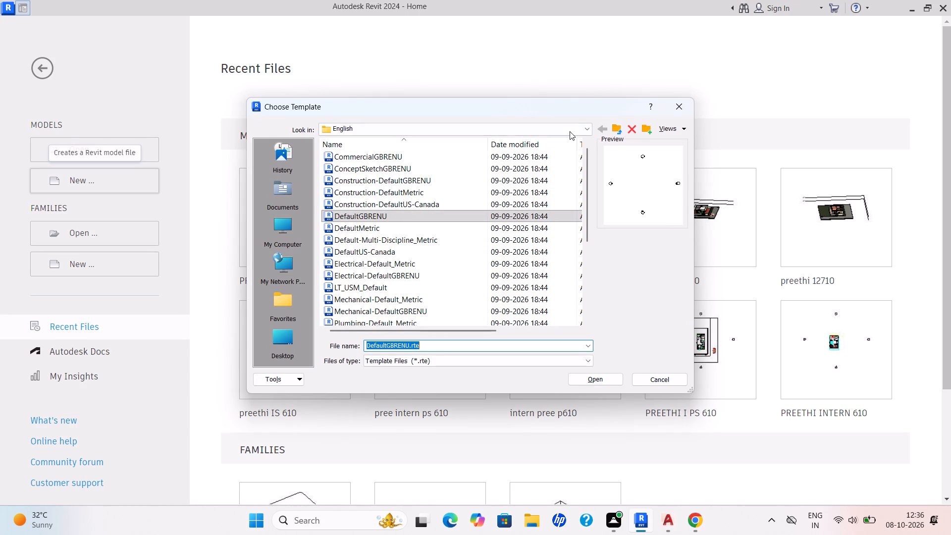
click(581, 126)
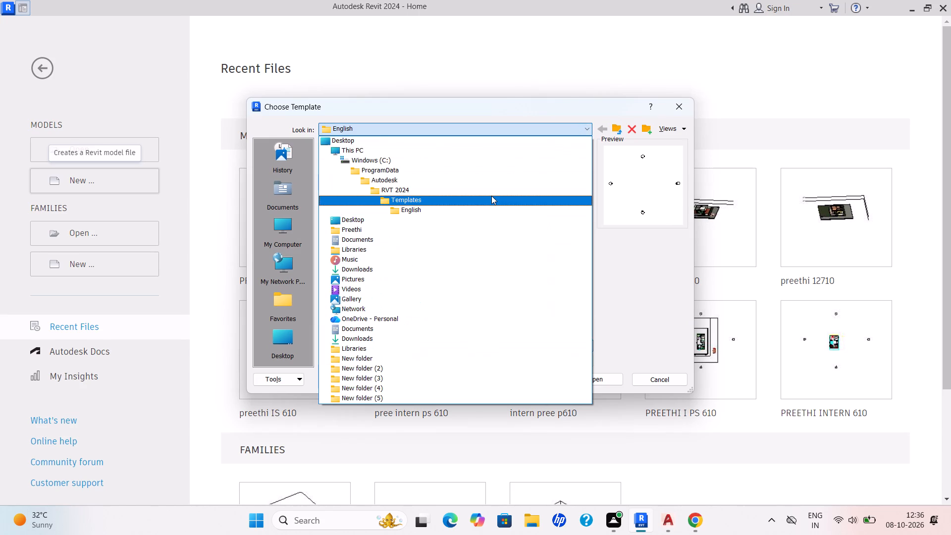
click(491, 196)
double_click(411, 189)
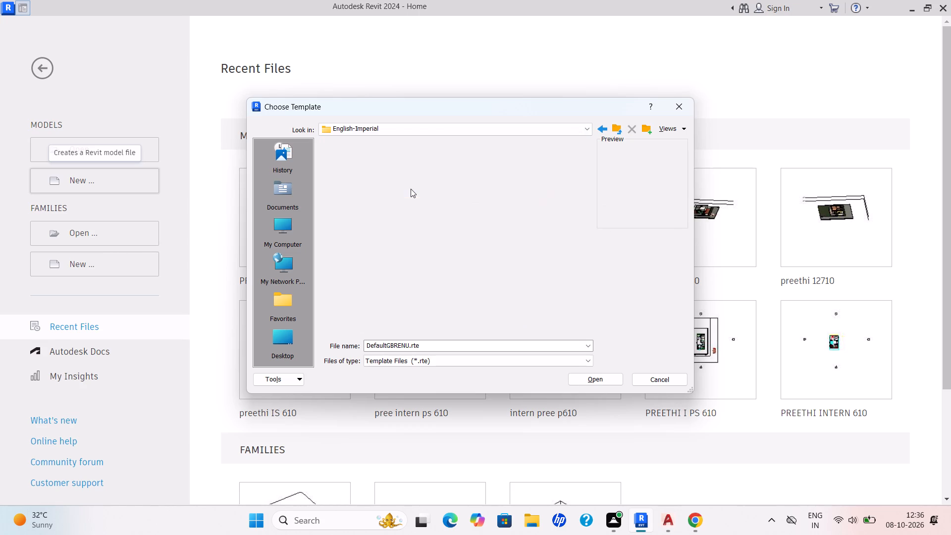
double_click(389, 180)
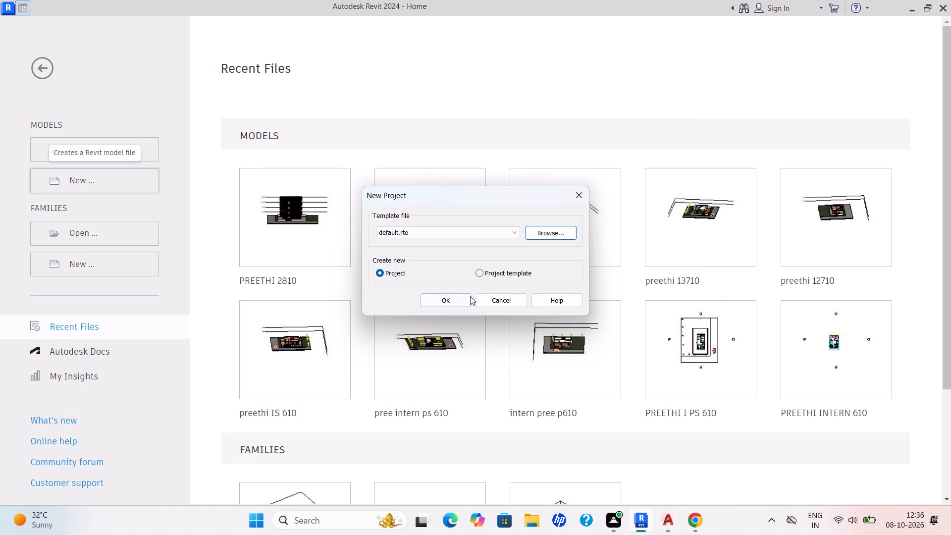
click(452, 301)
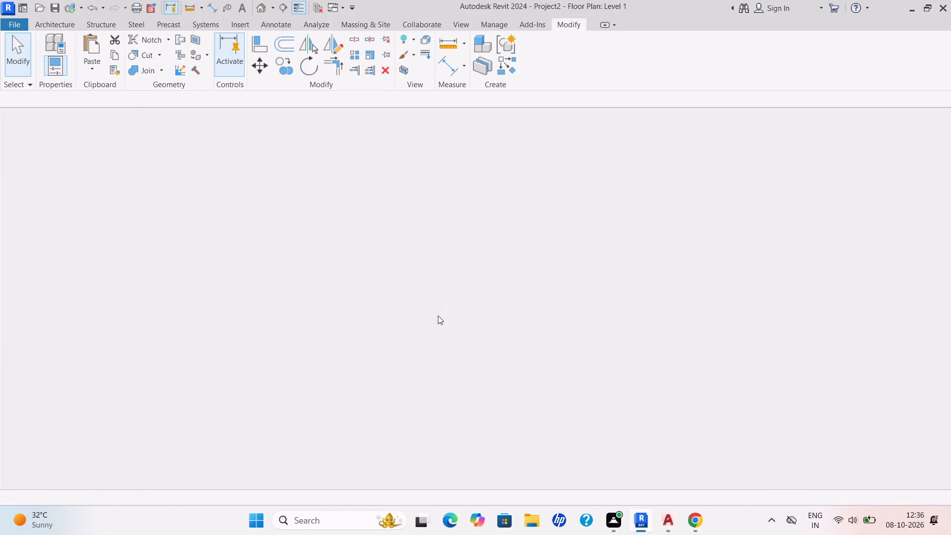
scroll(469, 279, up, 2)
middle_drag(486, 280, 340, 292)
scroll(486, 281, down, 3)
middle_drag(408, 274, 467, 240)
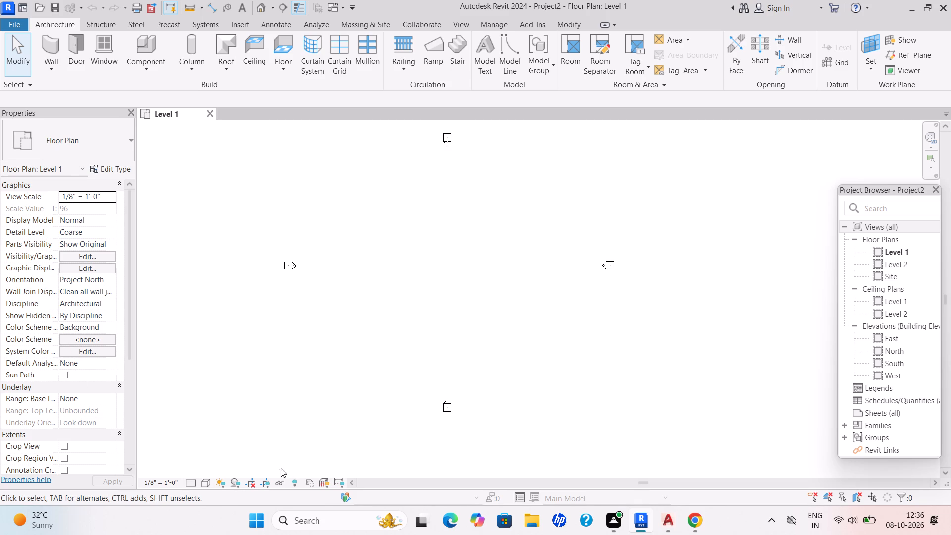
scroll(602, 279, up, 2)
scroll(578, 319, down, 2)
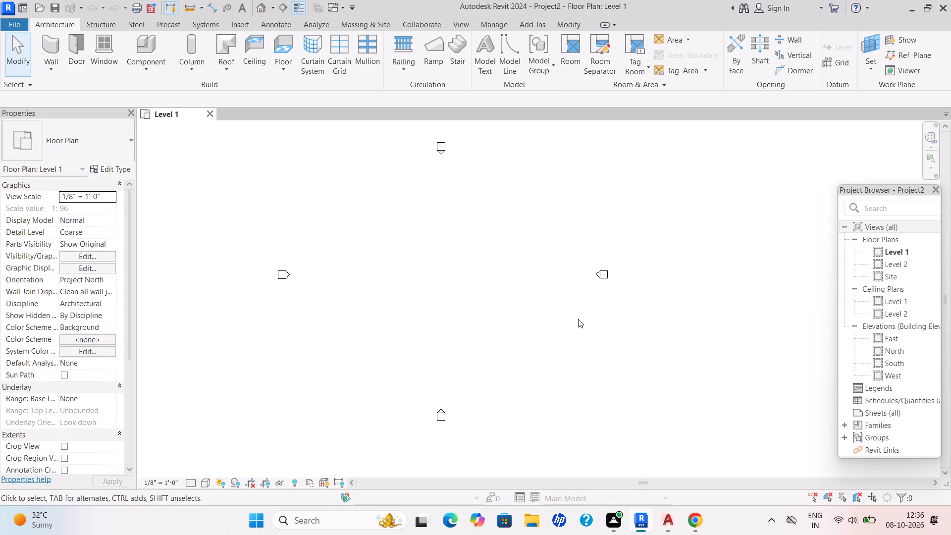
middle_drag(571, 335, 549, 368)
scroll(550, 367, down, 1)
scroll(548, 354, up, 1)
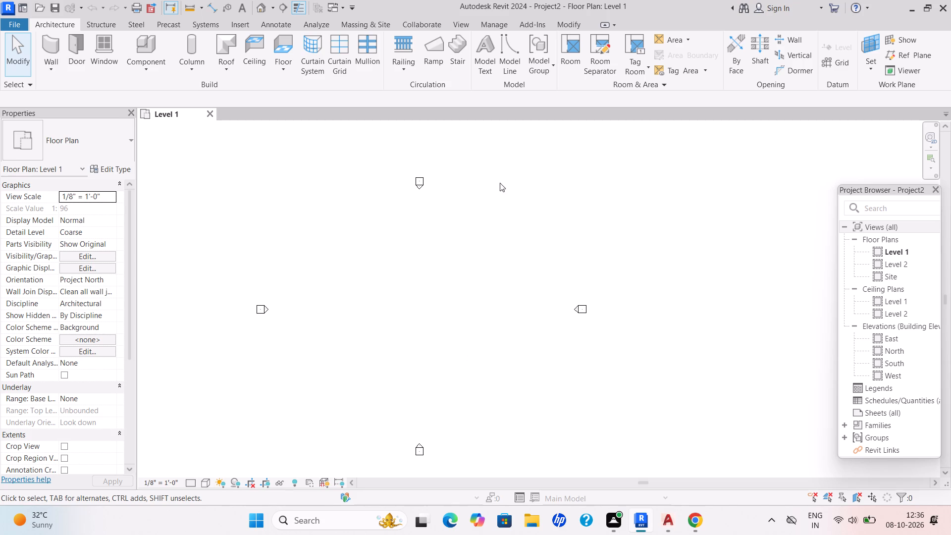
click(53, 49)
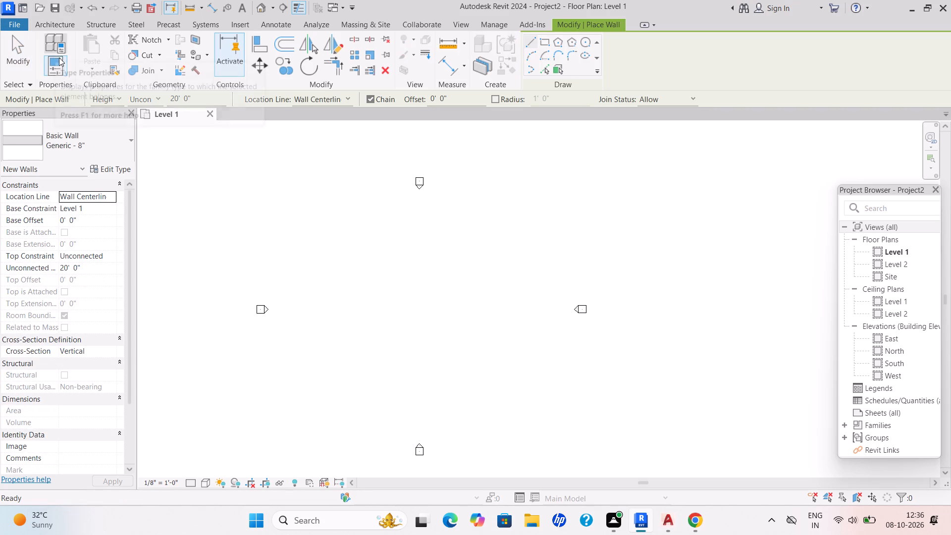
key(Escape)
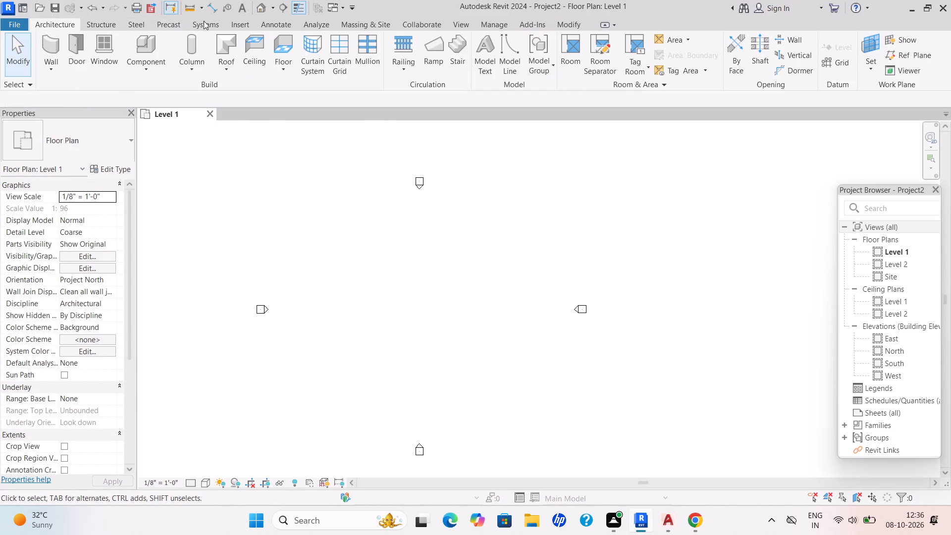
Link the CAD drawing EXTERIOR2(FOR STUDENTS)-1 (10) NEW 25.dwg from the Documents folder into the Level 1 floor plan.
click(240, 24)
click(97, 56)
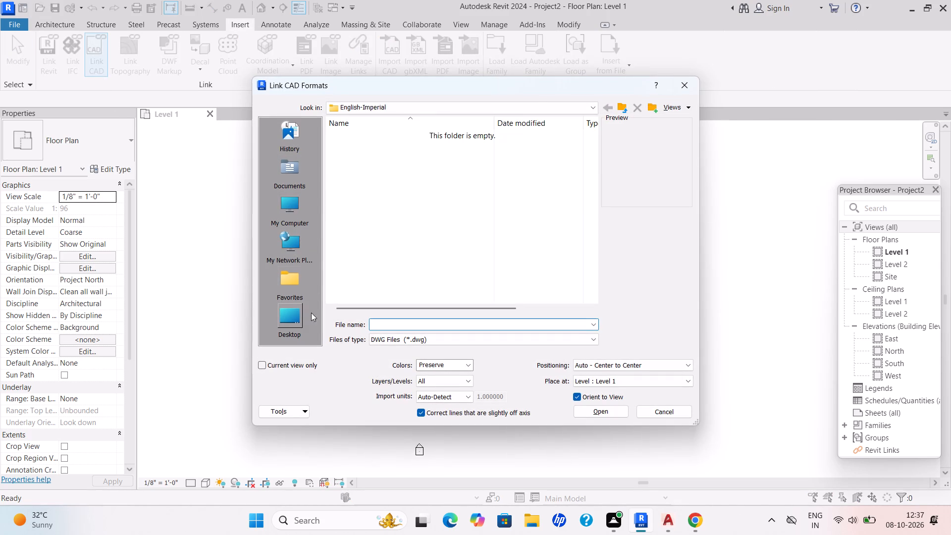
double_click(286, 186)
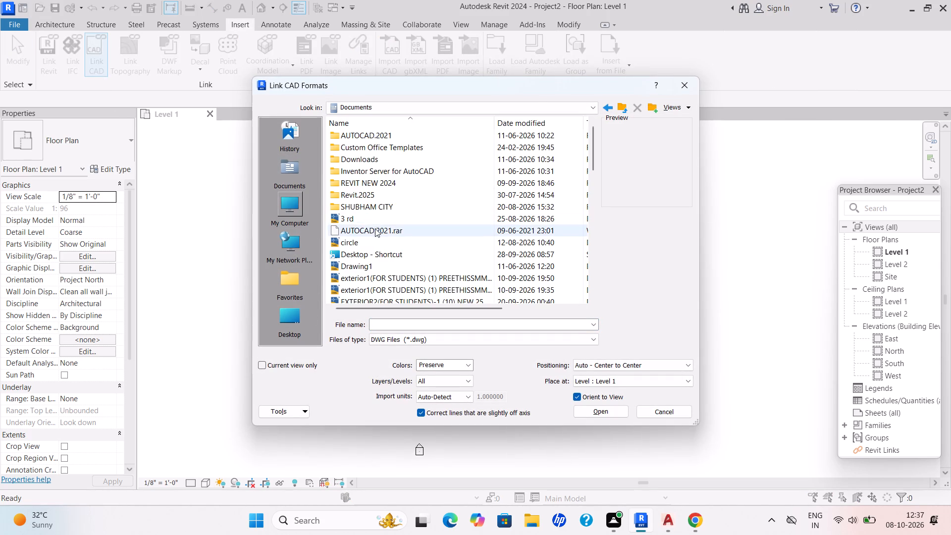
scroll(375, 228, down, 1)
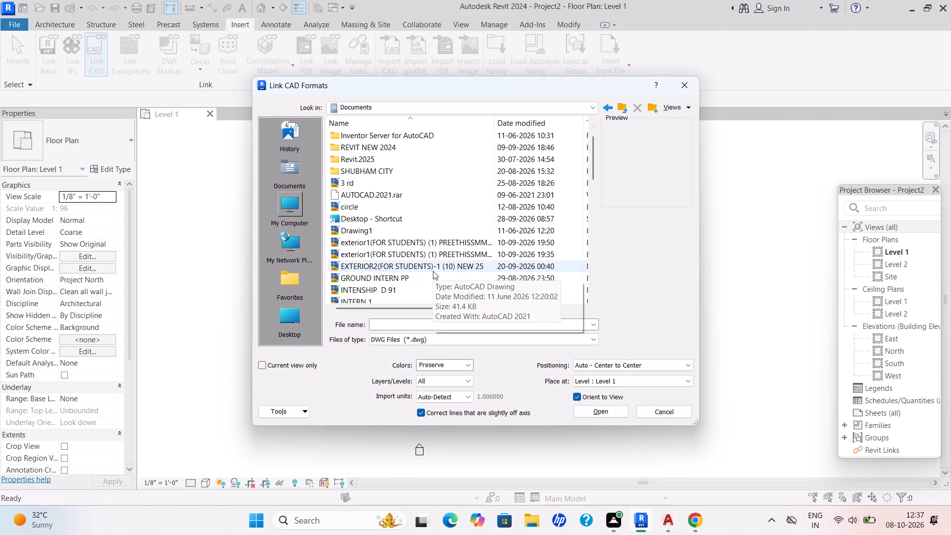
click(434, 271)
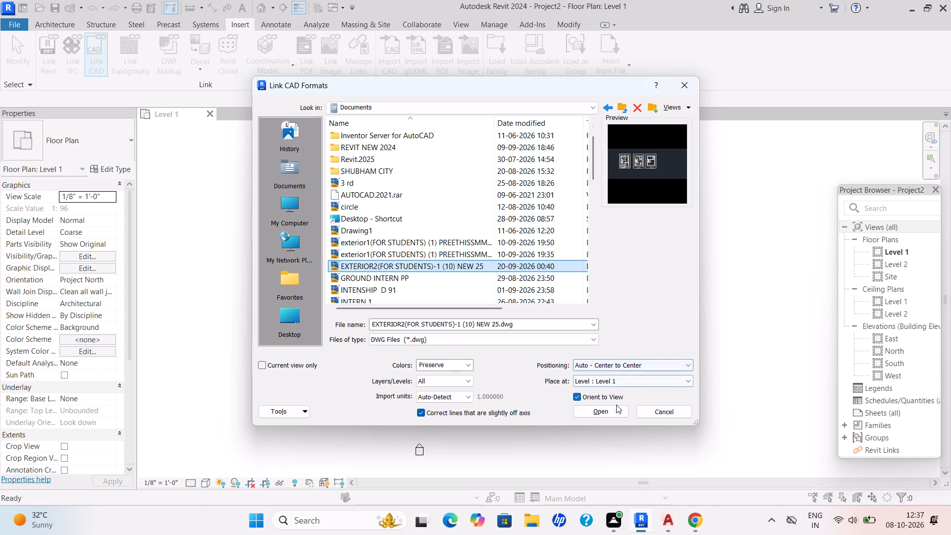
click(611, 417)
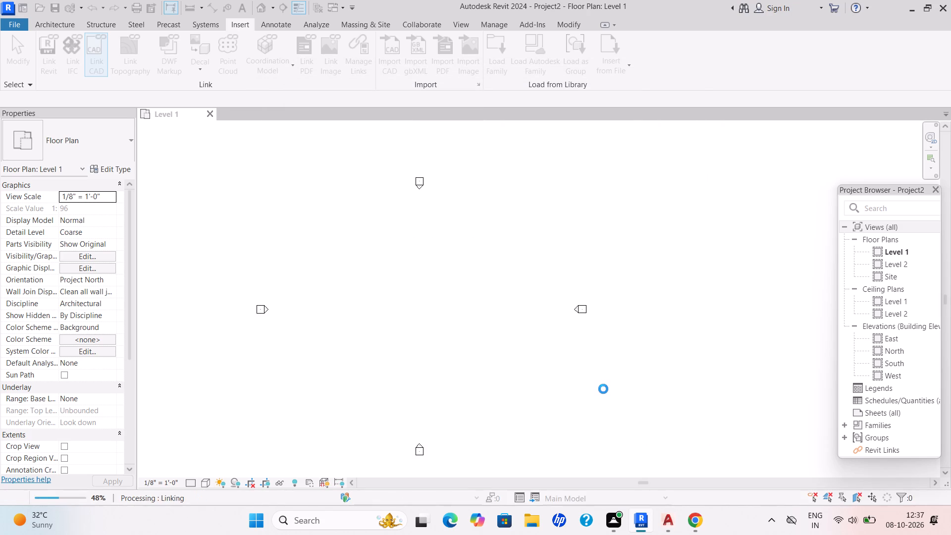
Nudge the West elevation marker westward, clear of the ground floor plan's border.
scroll(523, 346, up, 1)
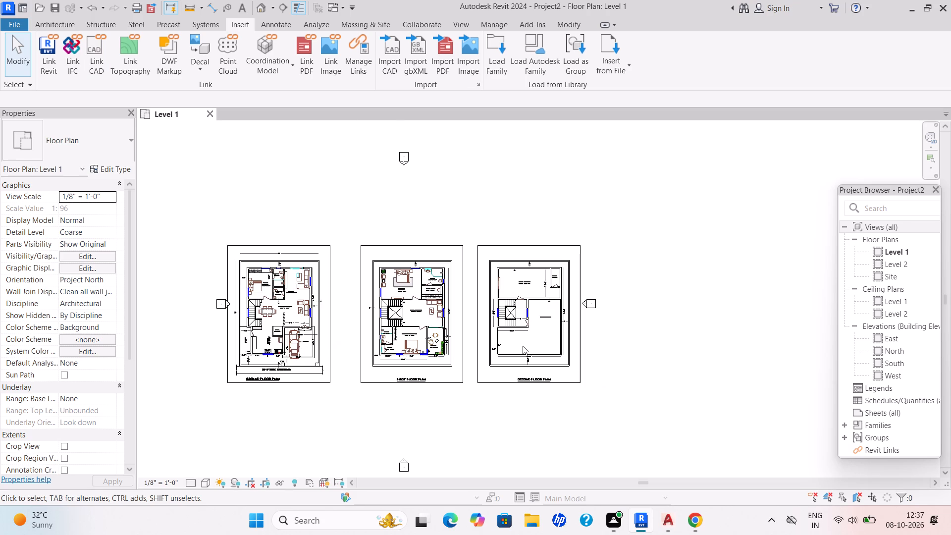
middle_drag(548, 355, 744, 303)
scroll(745, 303, up, 1)
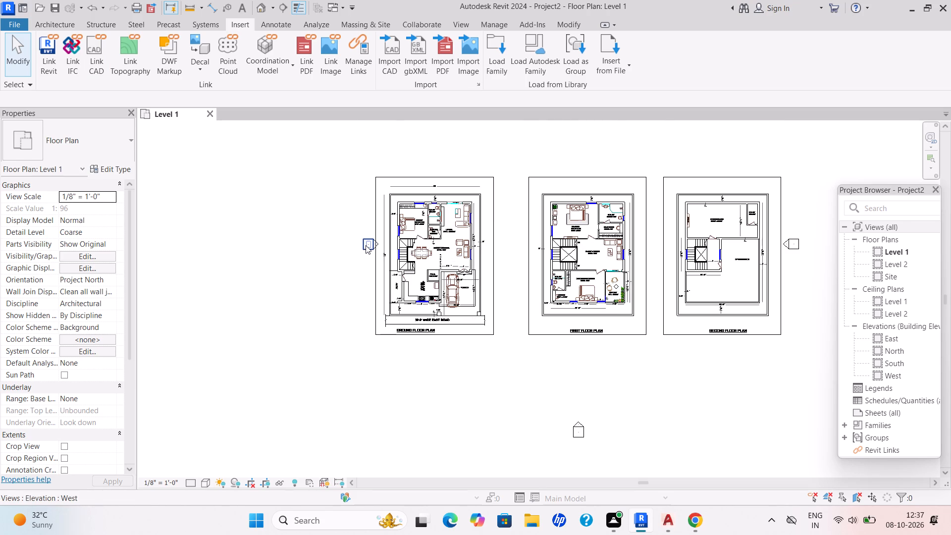
click(366, 245)
key(Left)
key(Left)
key(Left)
key(Left)
key(Left)
key(Left)
key(Left)
key(Left)
key(Left)
key(Left)
key(Left)
key(Left)
key(Left)
key(Left)
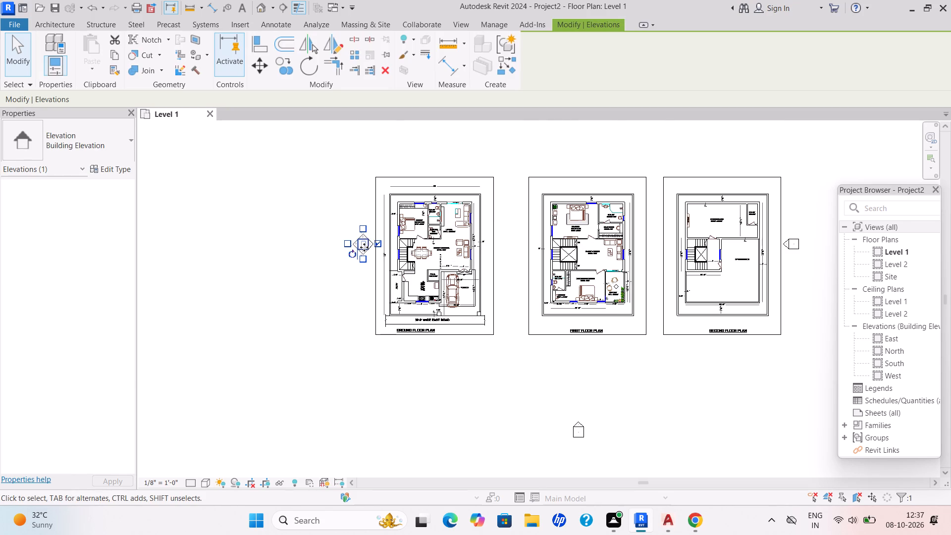
key(Left)
key(Left)
scroll(380, 253, down, 1)
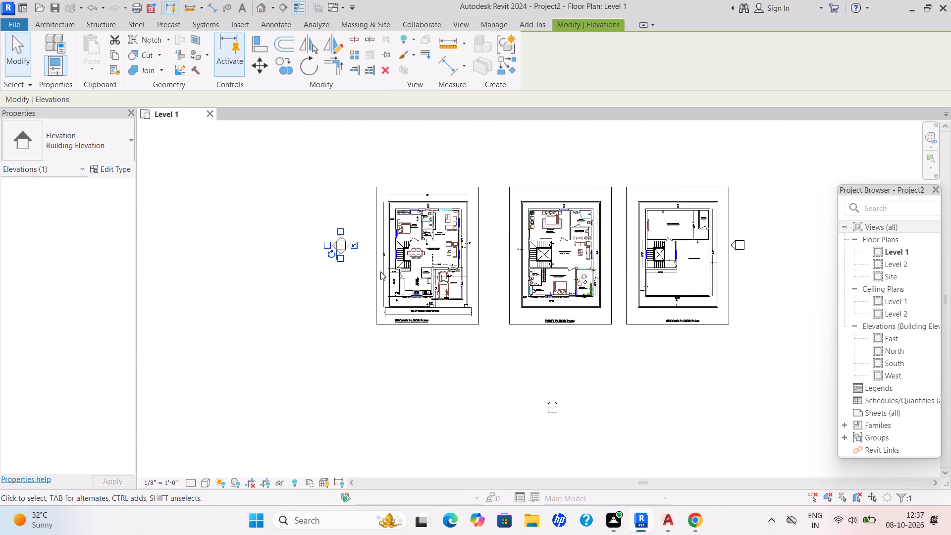
scroll(380, 271, down, 3)
middle_drag(380, 272, 366, 298)
key(Left)
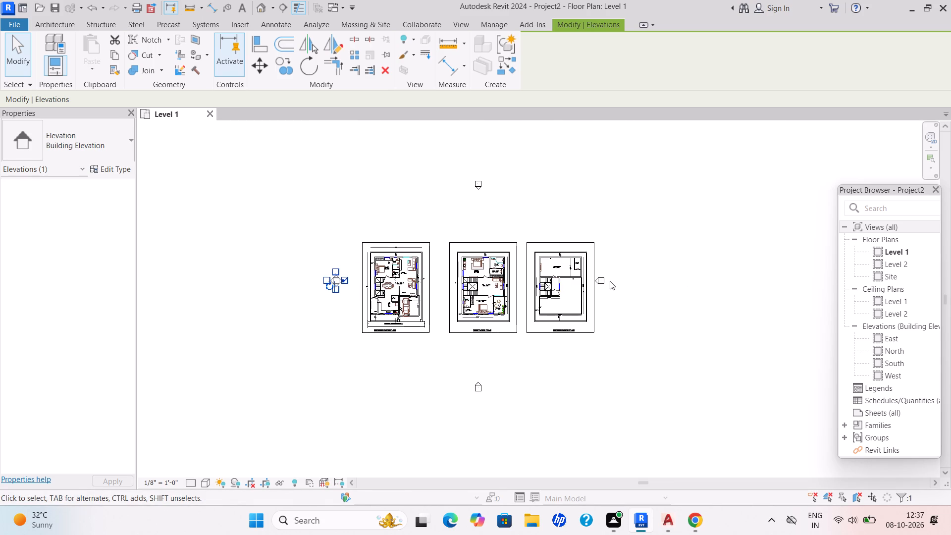
key(Escape)
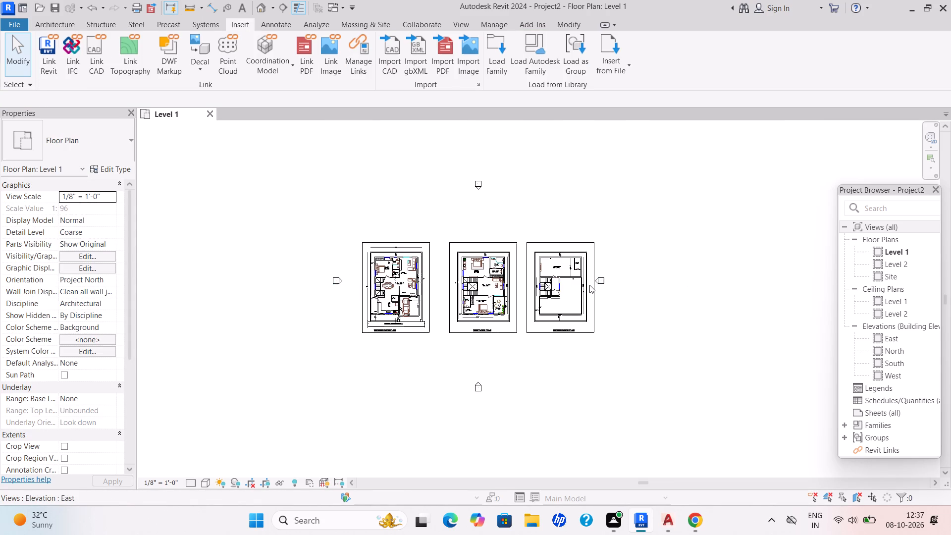
Nudge the East elevation marker eastward, clear of the second floor plan's border.
click(605, 278)
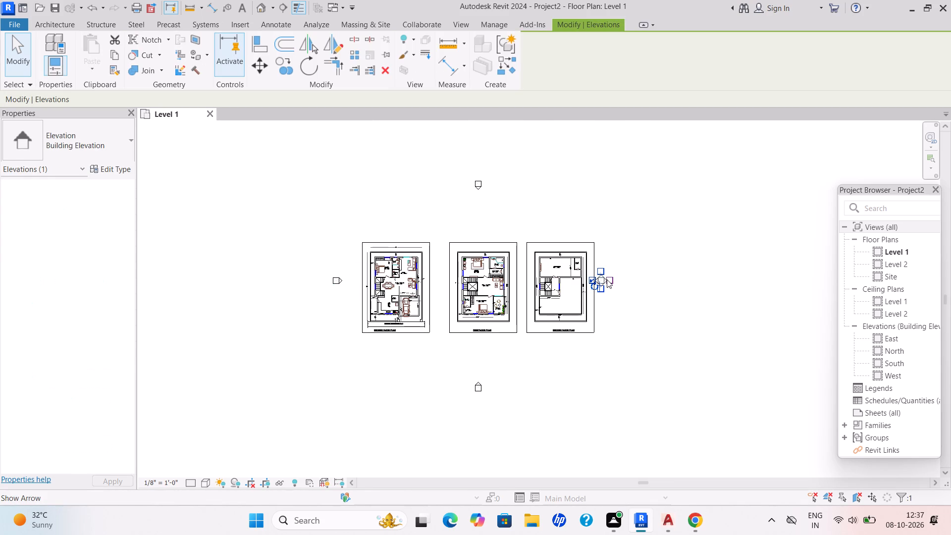
key(Right)
key(Right)
key(Right)
key(Right)
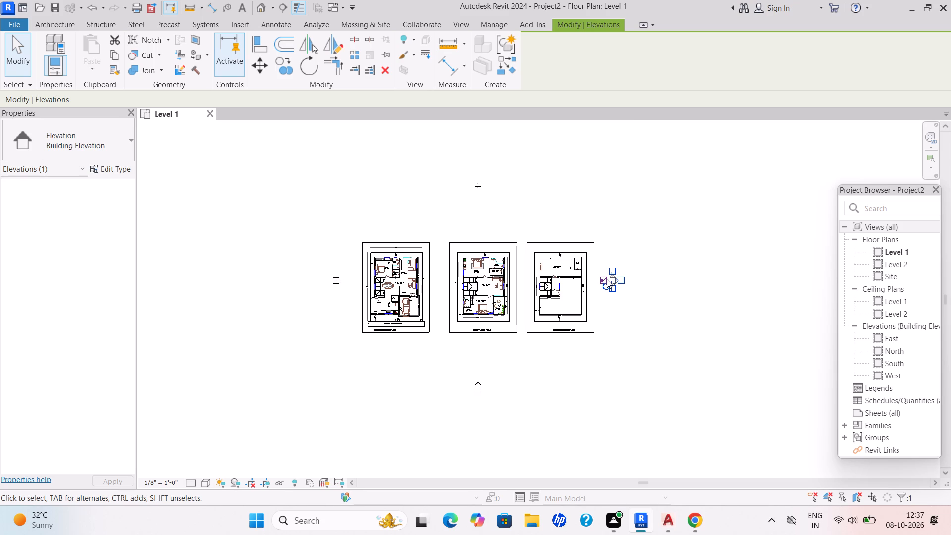
key(Right)
key(Escape)
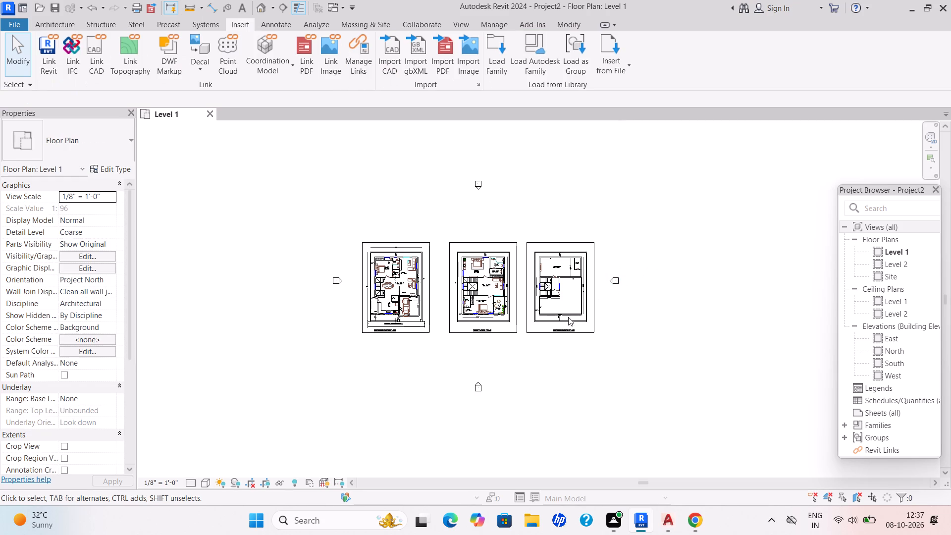
scroll(528, 377, down, 1)
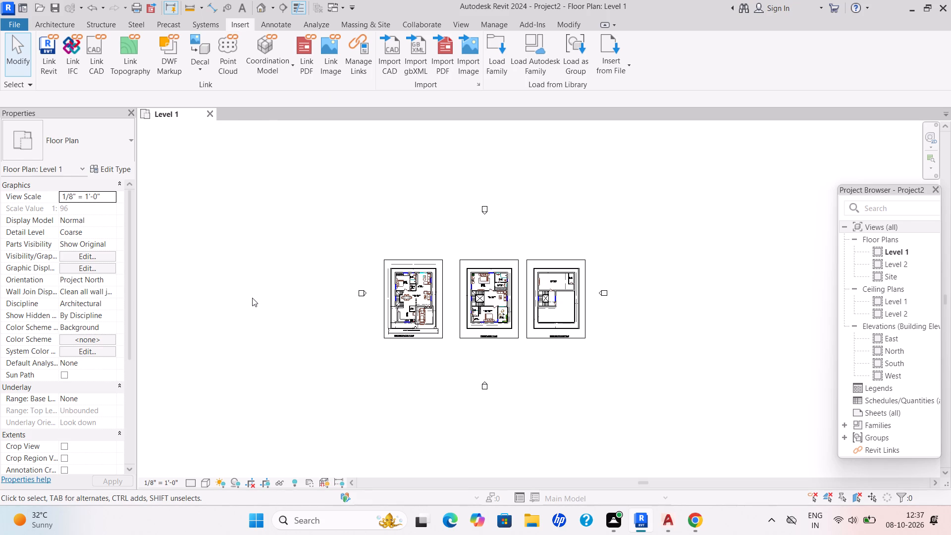
Examine the room layout and dimensions of the linked ground floor plan on Level 1.
key(Escape)
scroll(543, 290, up, 4)
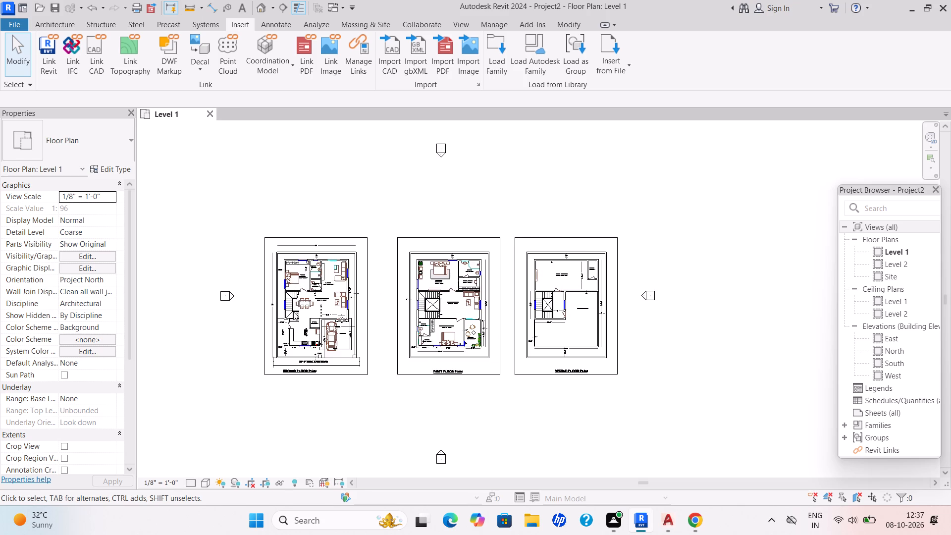
scroll(278, 313, up, 7)
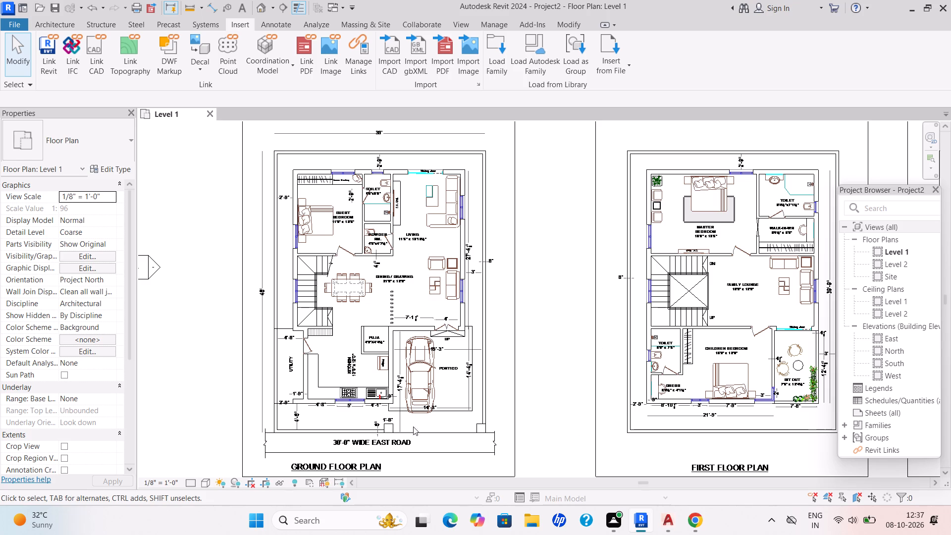
scroll(408, 440, up, 4)
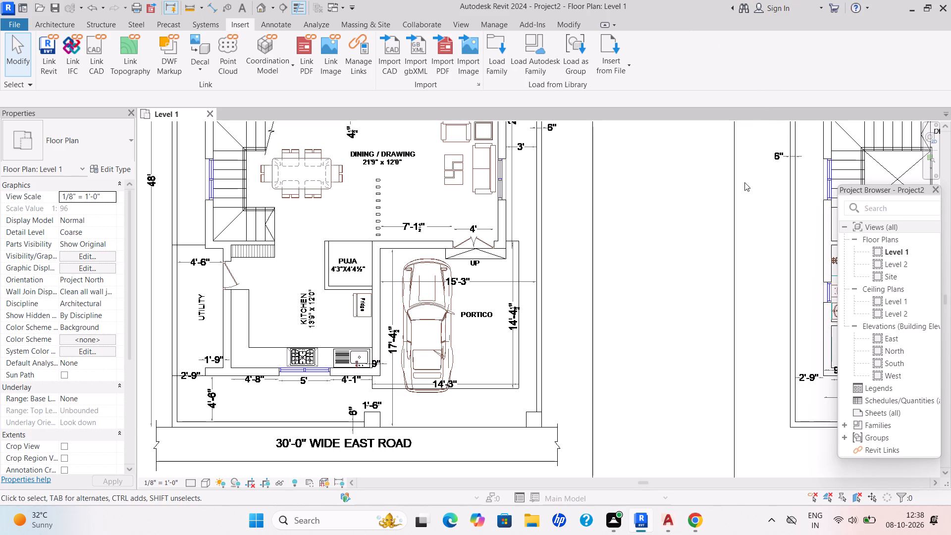
scroll(496, 188, down, 1)
scroll(558, 190, down, 1)
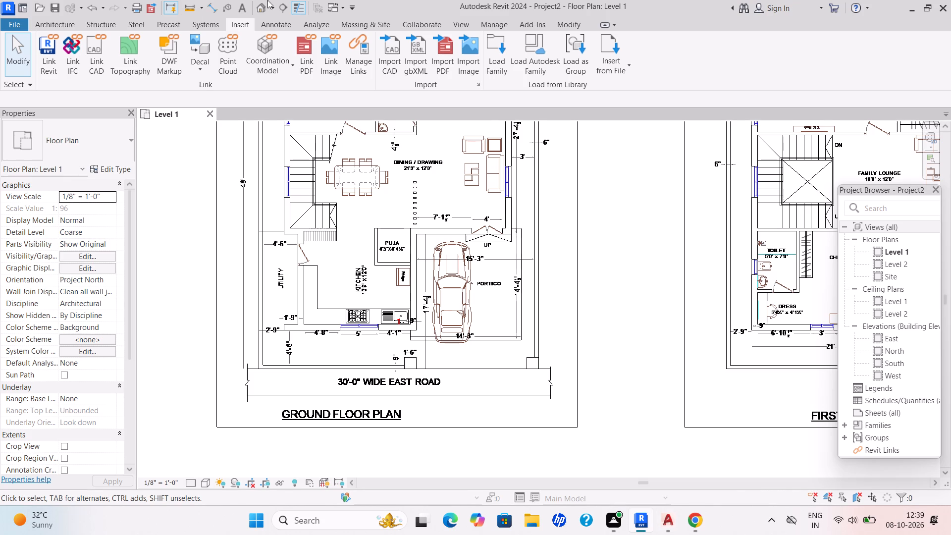
scroll(270, 276, down, 3)
middle_drag(337, 278, 316, 318)
scroll(308, 325, up, 1)
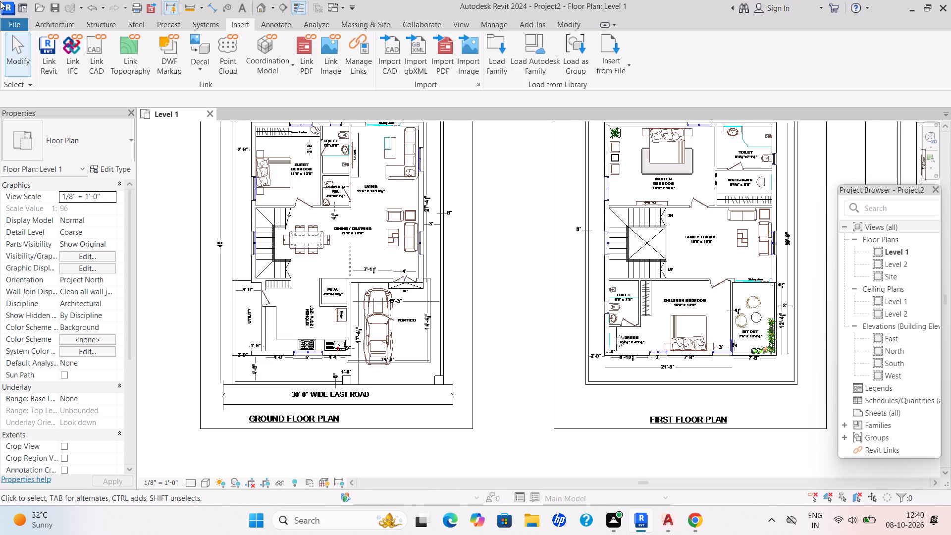
key(Escape)
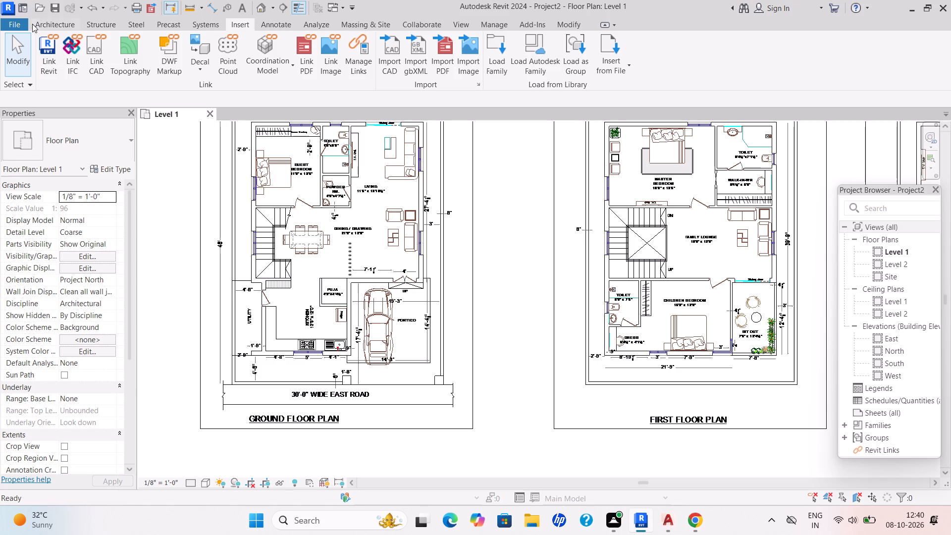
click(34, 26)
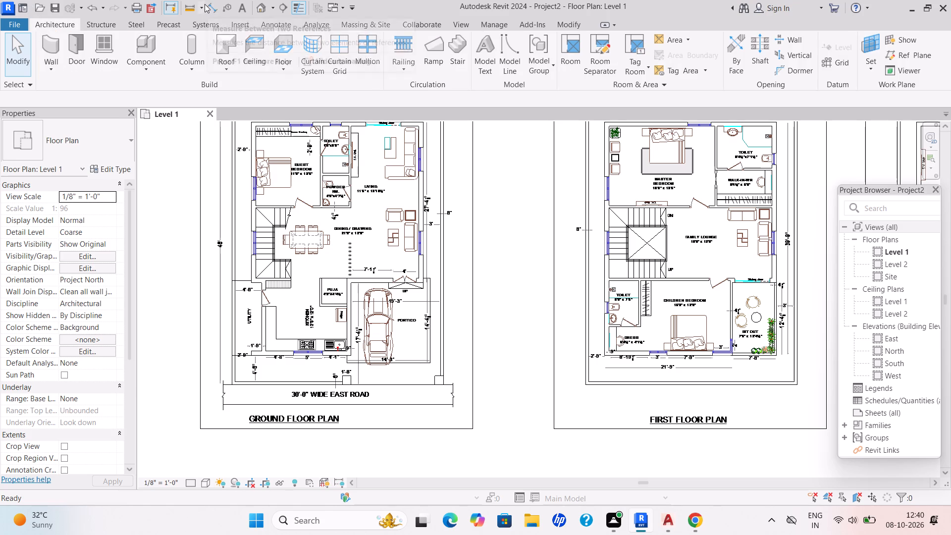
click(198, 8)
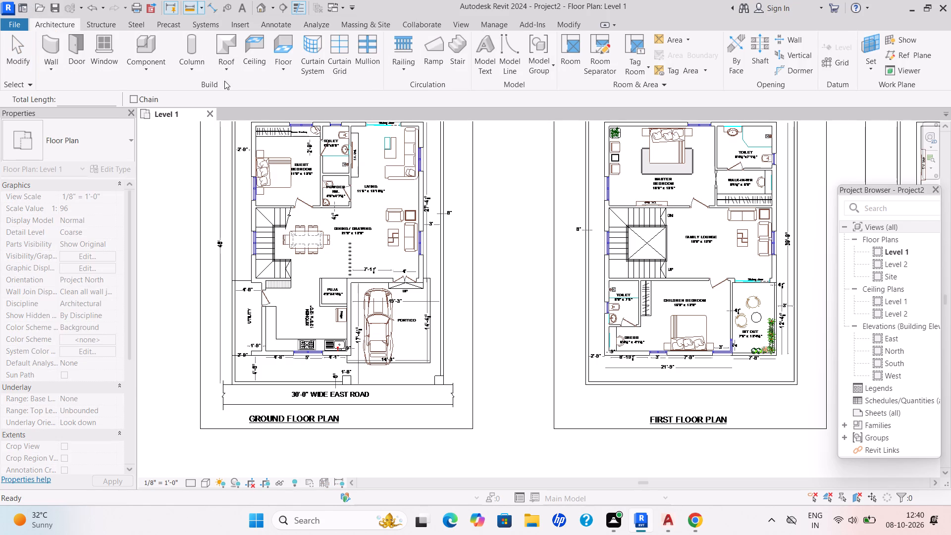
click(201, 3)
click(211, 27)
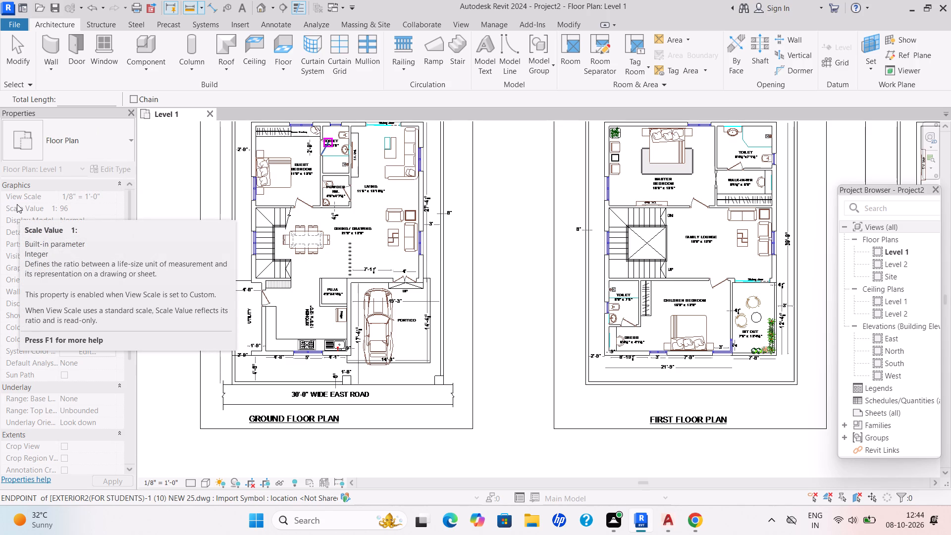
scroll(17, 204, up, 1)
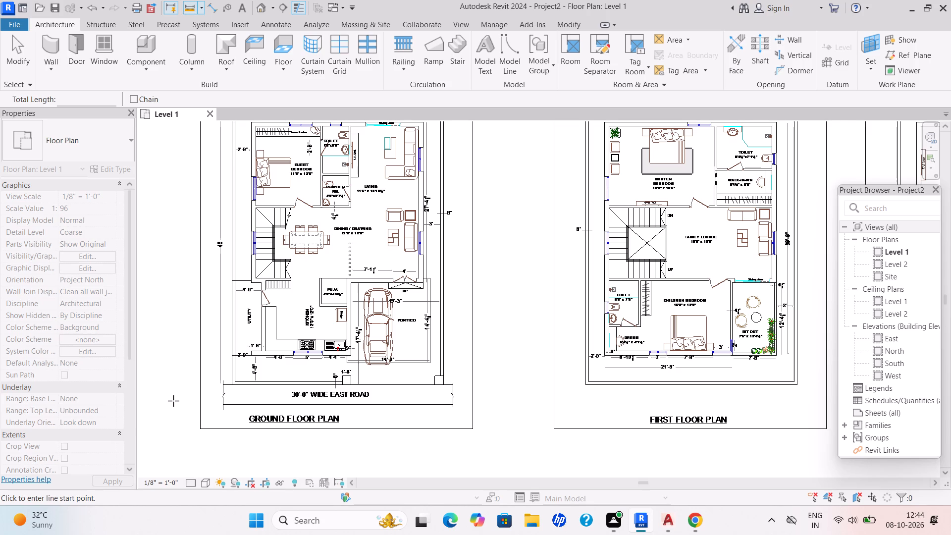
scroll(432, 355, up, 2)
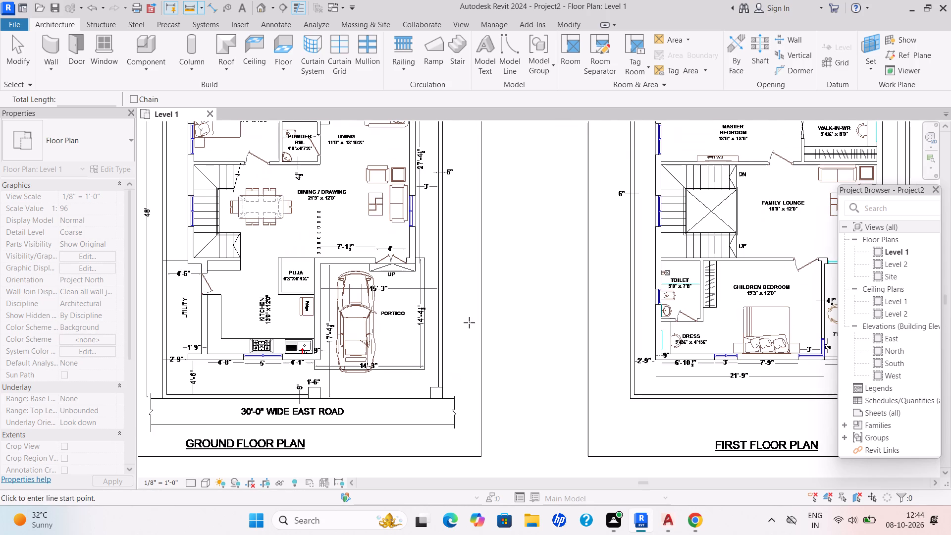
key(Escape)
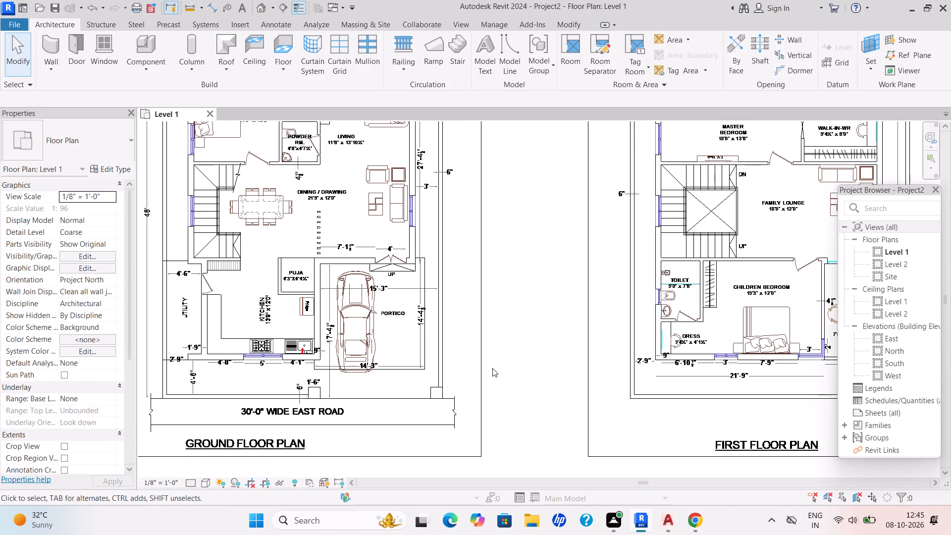
Start an architectural wall and duplicate the Generic - 8" basic wall type as WALL 9".
scroll(492, 368, up, 1)
scroll(492, 368, down, 2)
click(50, 26)
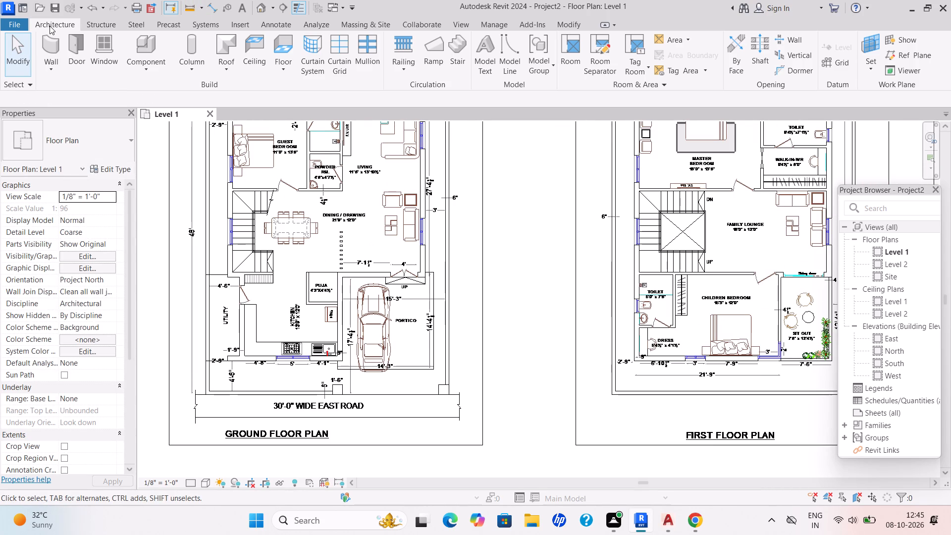
click(57, 66)
click(102, 85)
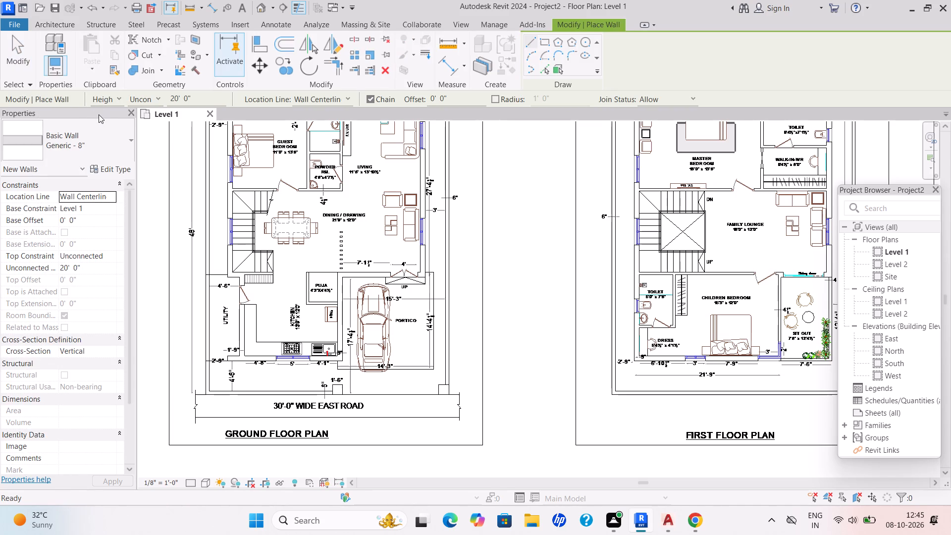
click(110, 173)
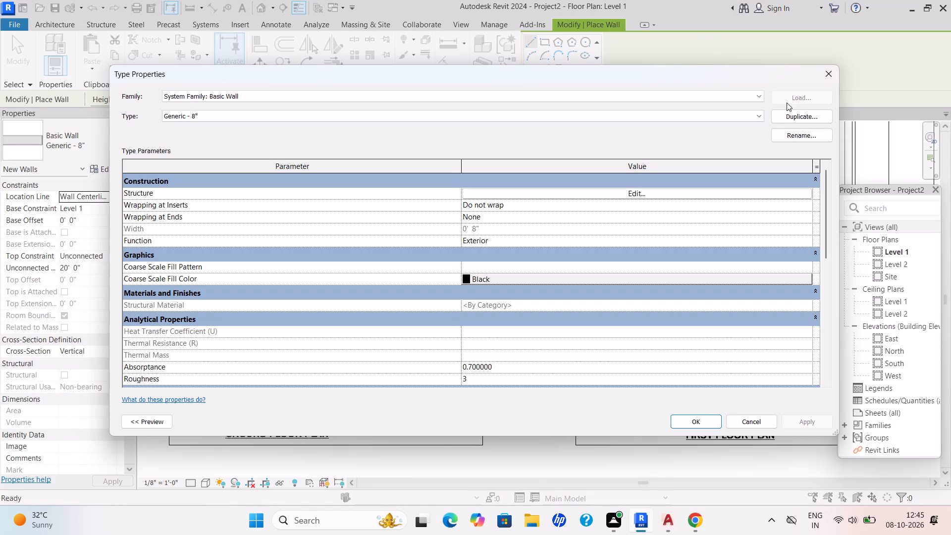
click(797, 111)
key(BackSpace)
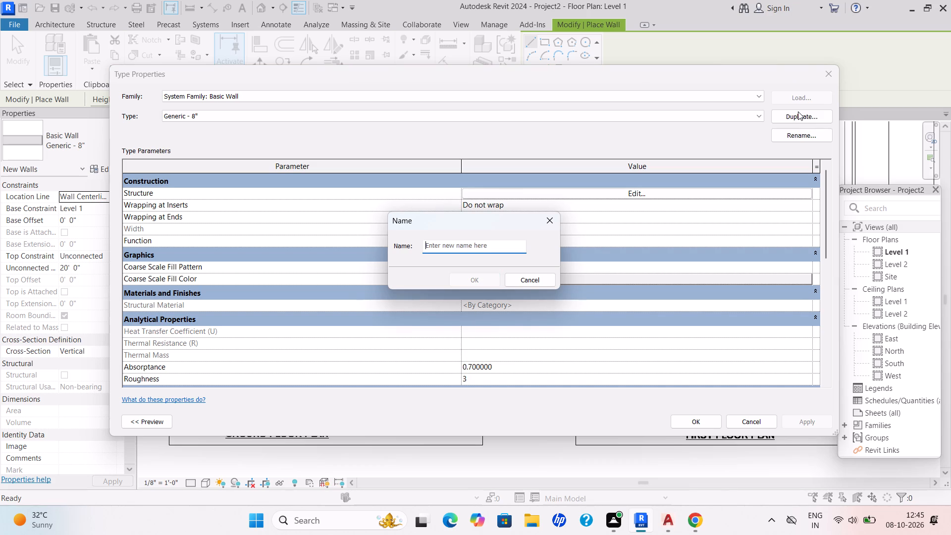
text(WALL 9")
key(Return)
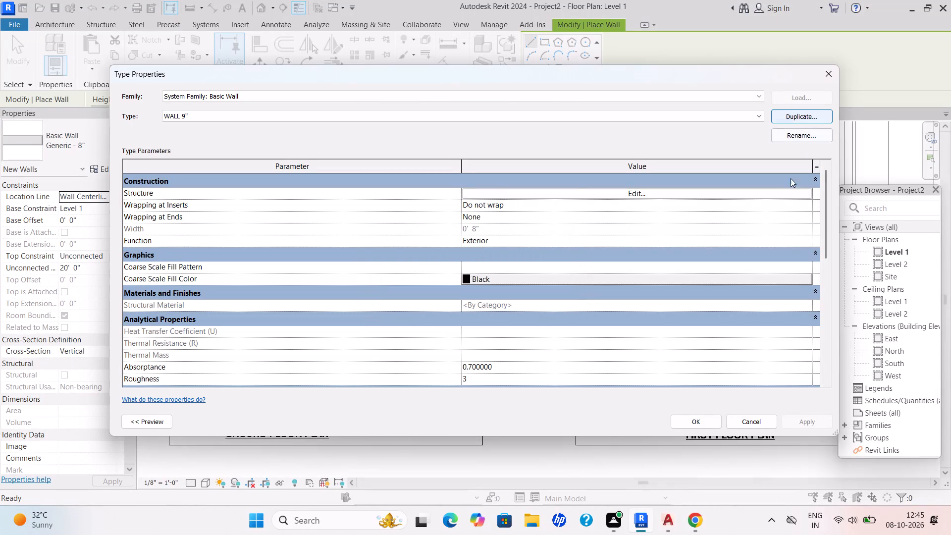
Set the structure layer thickness of the WALL 9" type to 9" and apply the type changes.
click(636, 188)
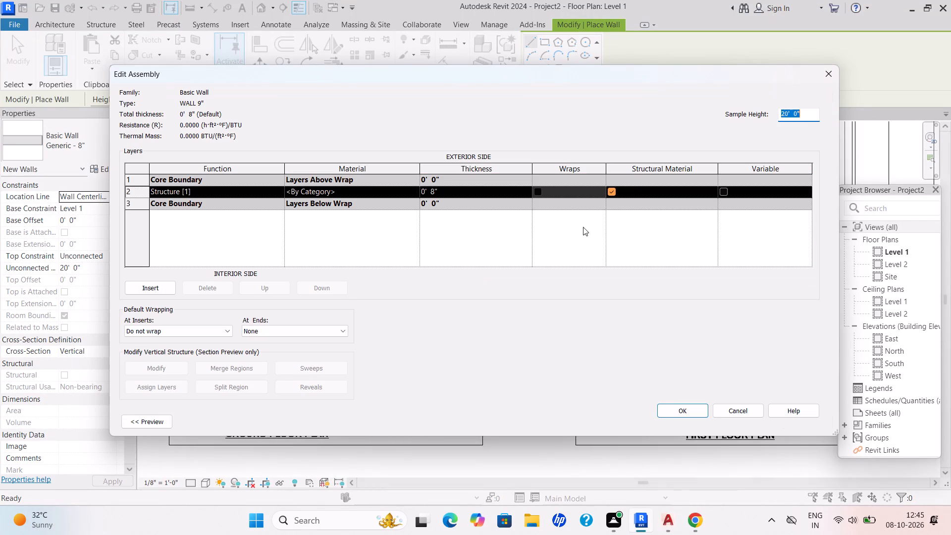
drag(458, 187, 409, 179)
key(BackSpace)
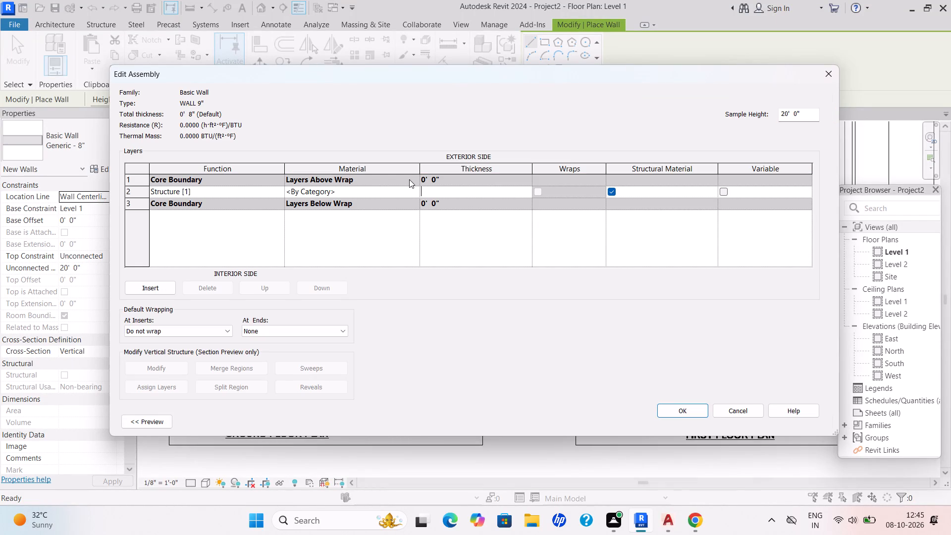
text(9")
key(Return)
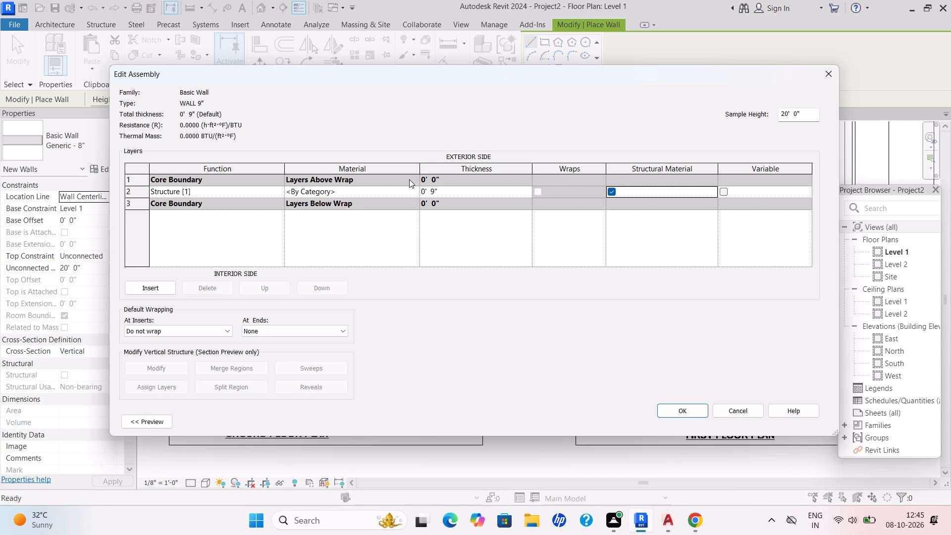
click(695, 413)
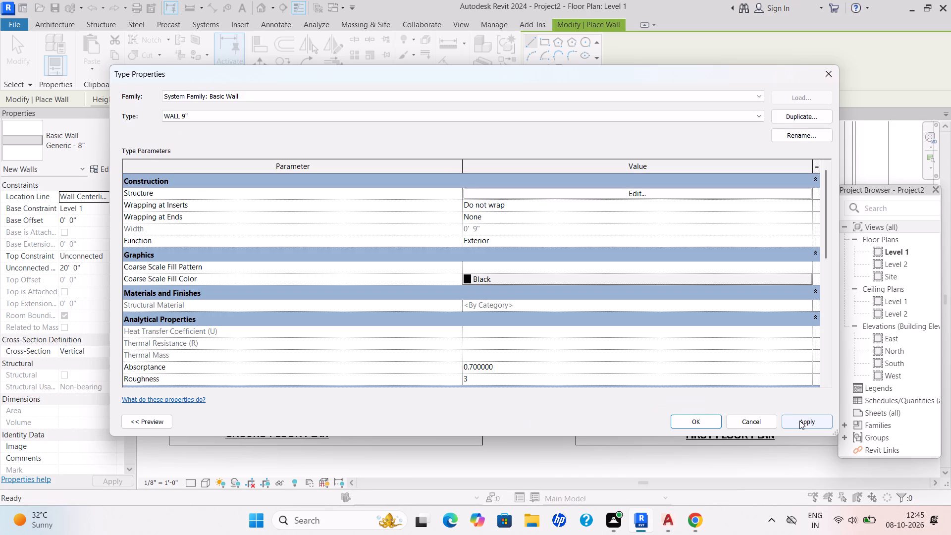
click(799, 422)
click(703, 426)
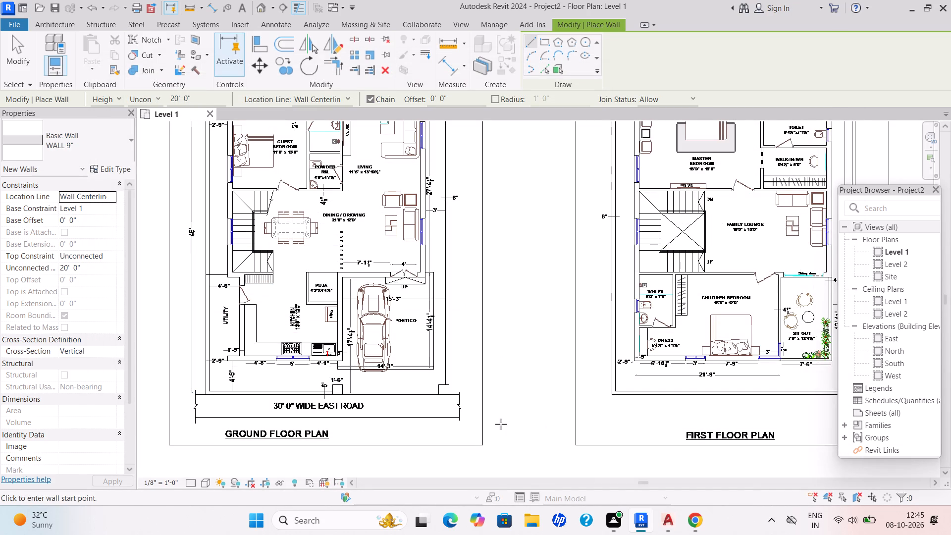
Set the new walls' location line to Finish Face: Interior and their unconnected height to 10'.
scroll(507, 403, down, 1)
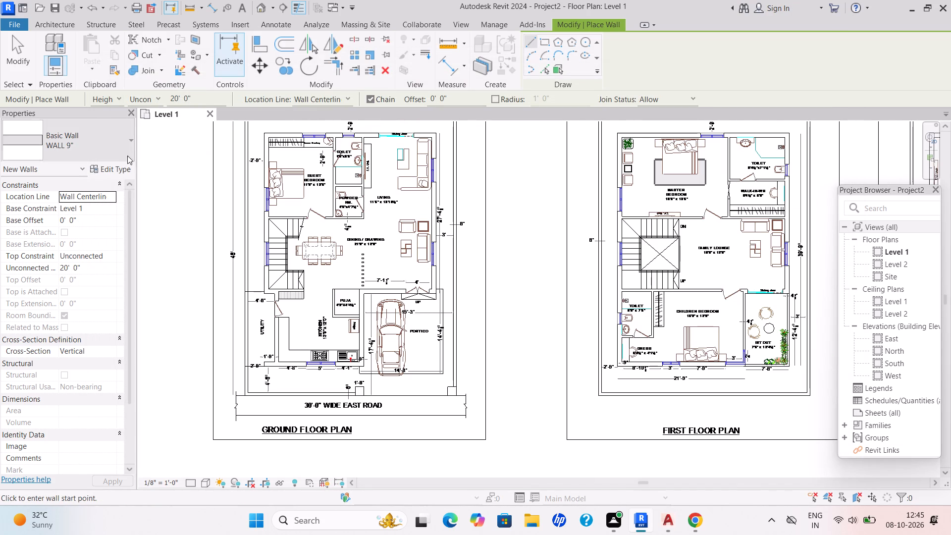
click(108, 198)
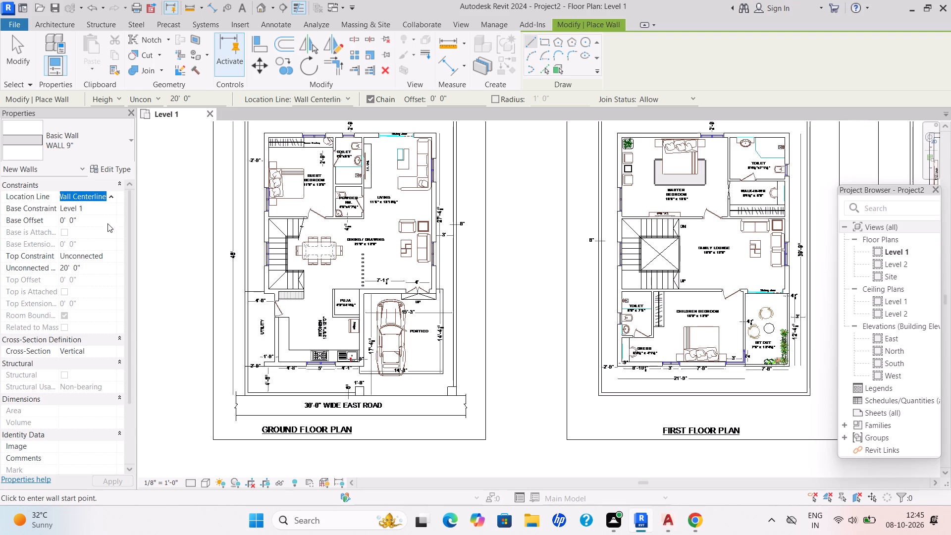
click(110, 238)
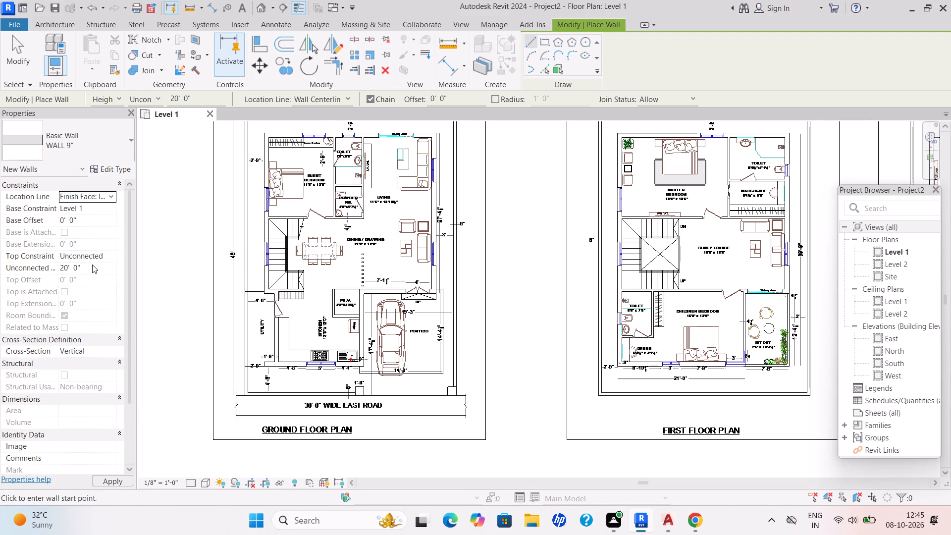
drag(90, 266, 57, 274)
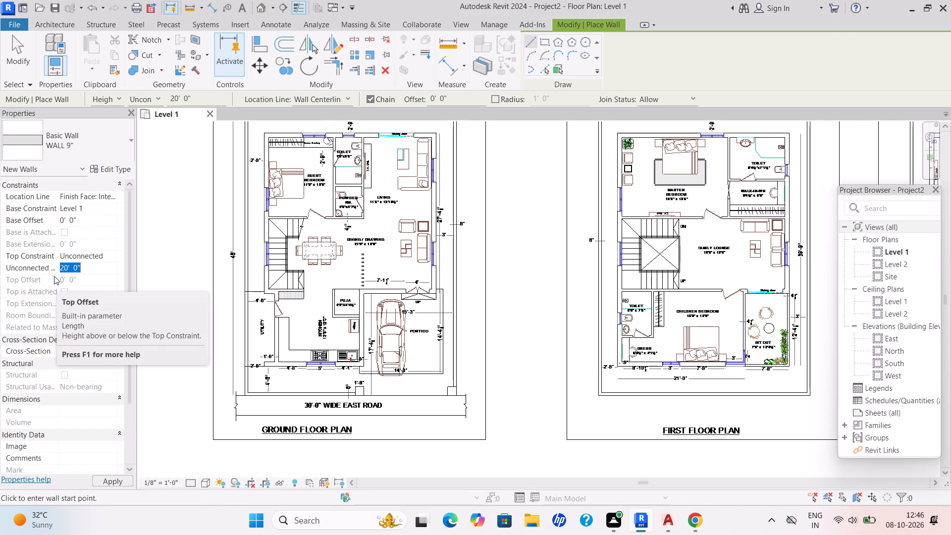
key(BackSpace)
text(10')
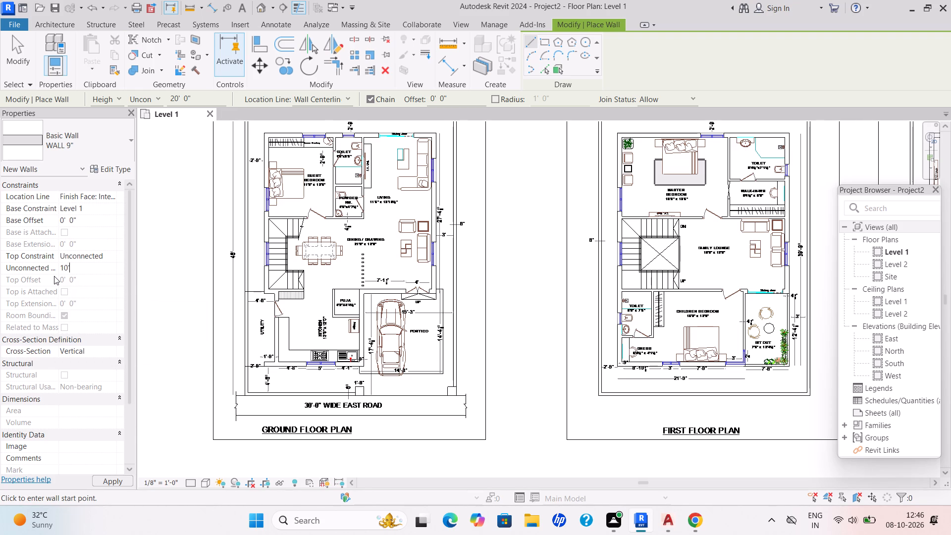
key(Return)
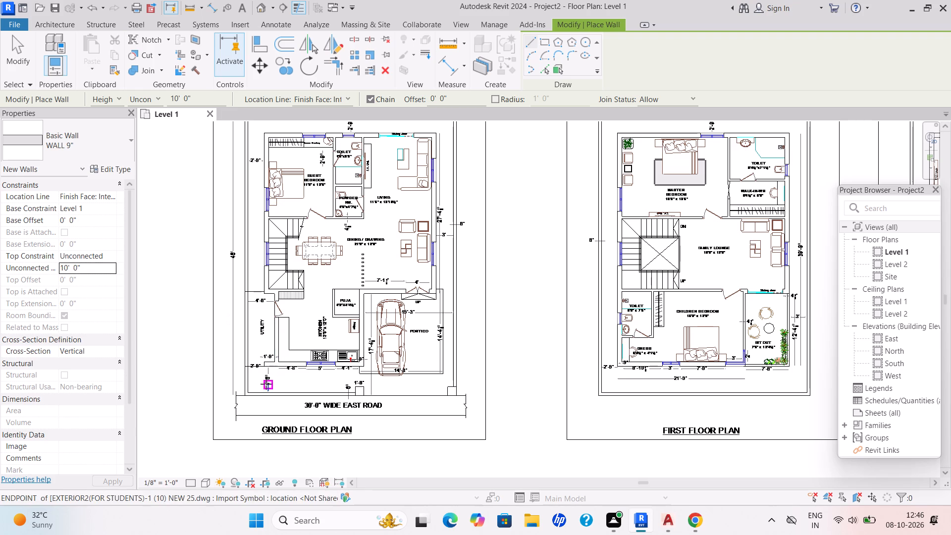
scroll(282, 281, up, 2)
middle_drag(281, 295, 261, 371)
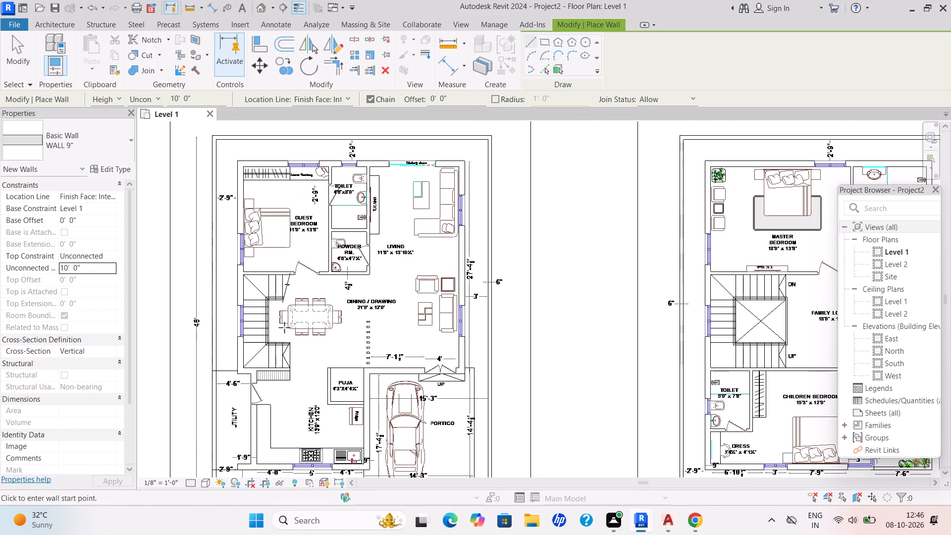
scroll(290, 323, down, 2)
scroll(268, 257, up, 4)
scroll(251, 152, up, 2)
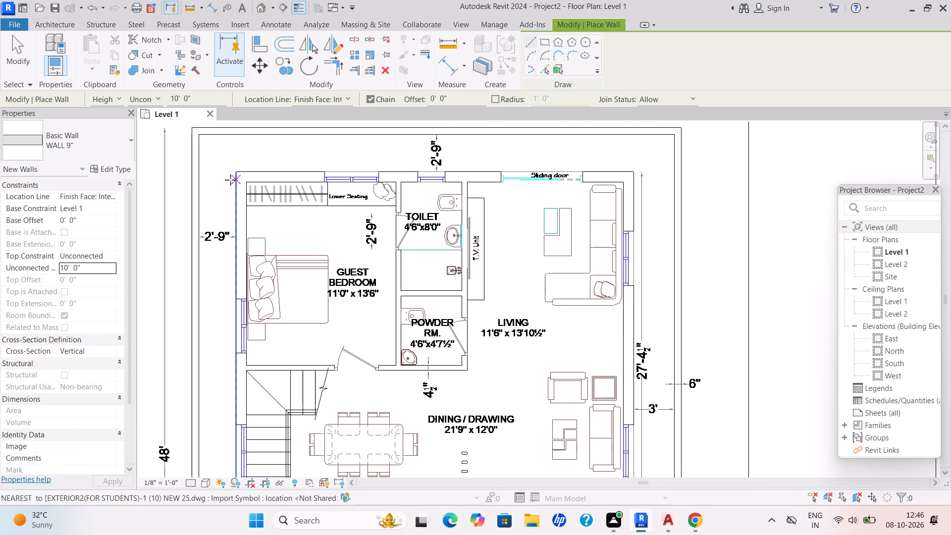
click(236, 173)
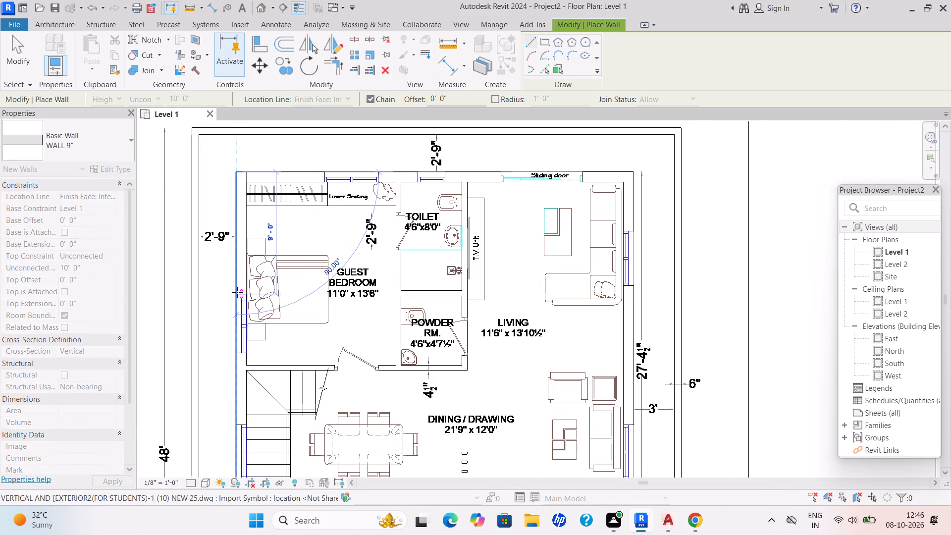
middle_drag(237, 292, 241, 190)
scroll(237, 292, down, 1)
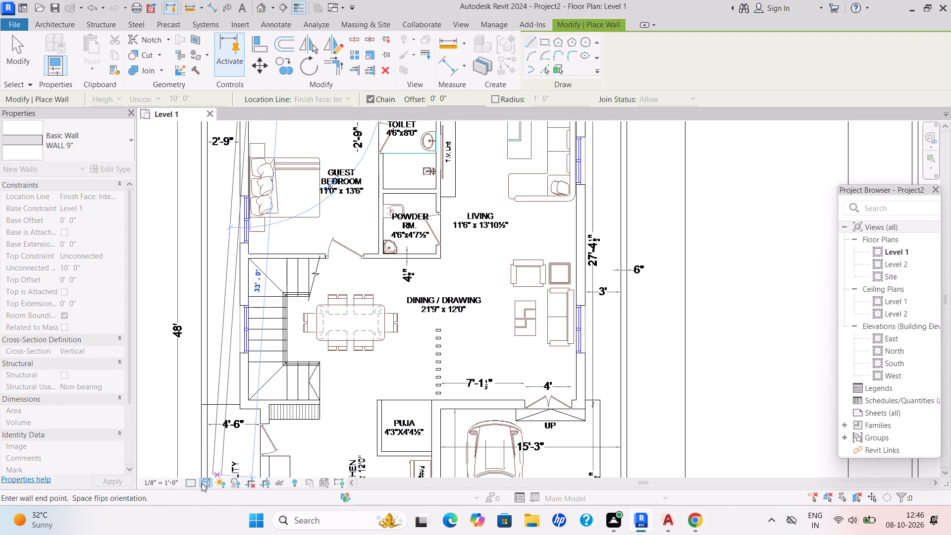
Change the visual style of the Level 1 floor plan view.
click(202, 483)
click(220, 432)
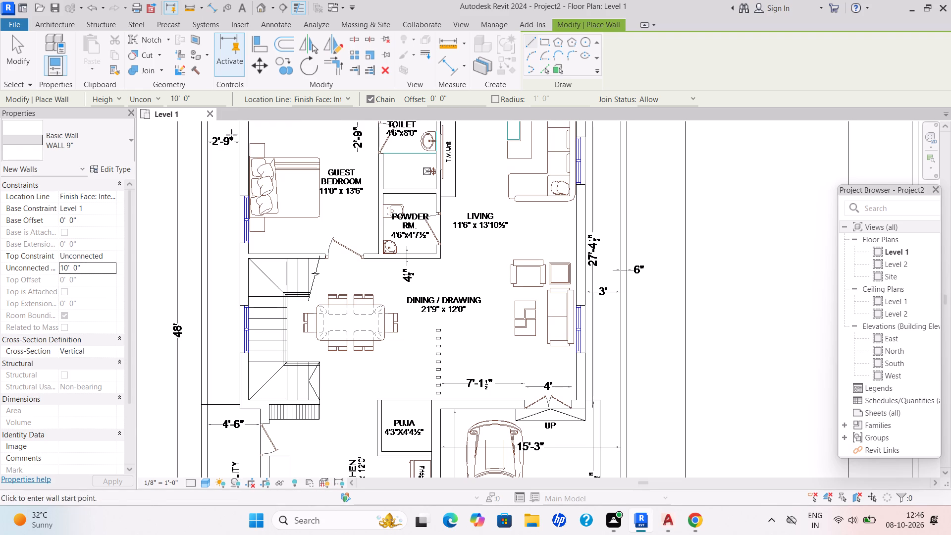
Draw the WALL 9" exterior wall from the guest bedroom's outer corner past the staircase, with a jog of about 2'-6" towards the kitchen.
middle_drag(283, 183, 257, 283)
scroll(281, 187, down, 2)
click(222, 206)
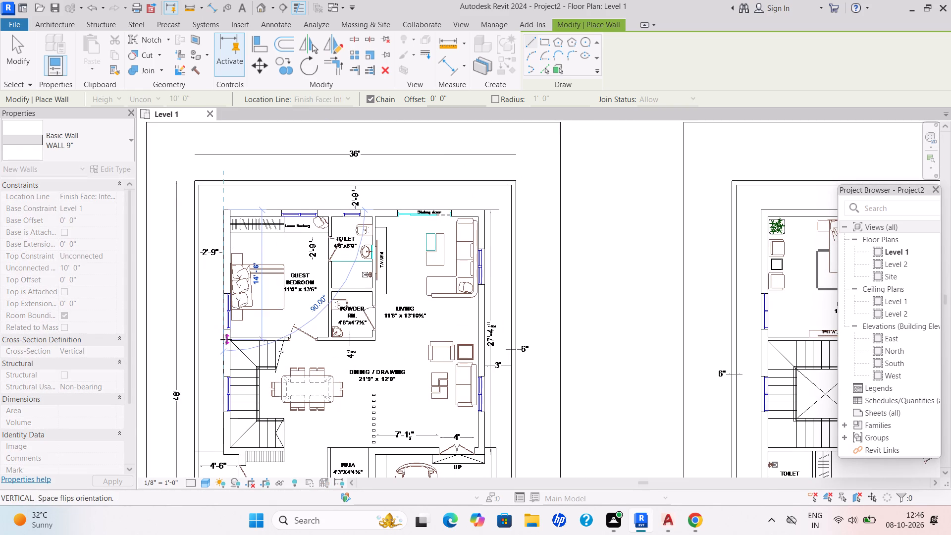
scroll(228, 360, down, 1)
middle_drag(228, 360, 246, 237)
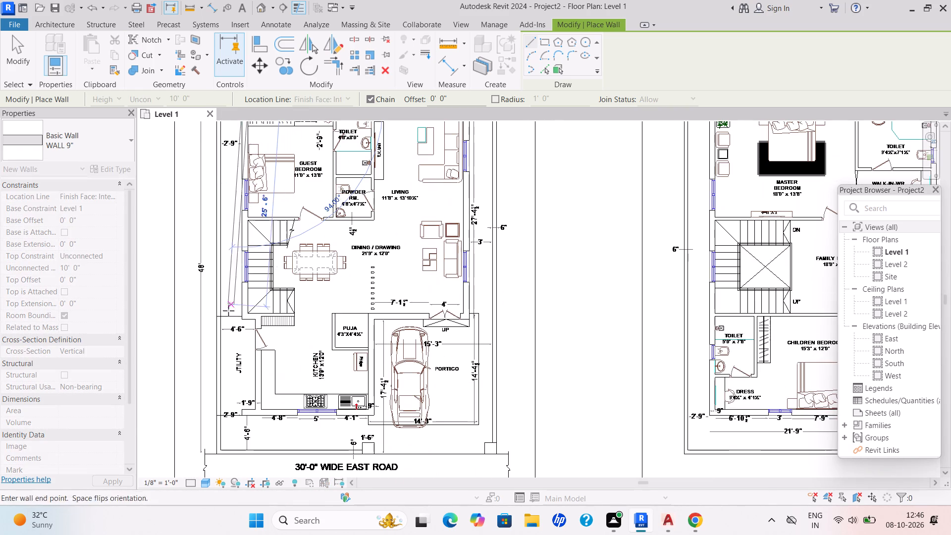
scroll(242, 338, up, 8)
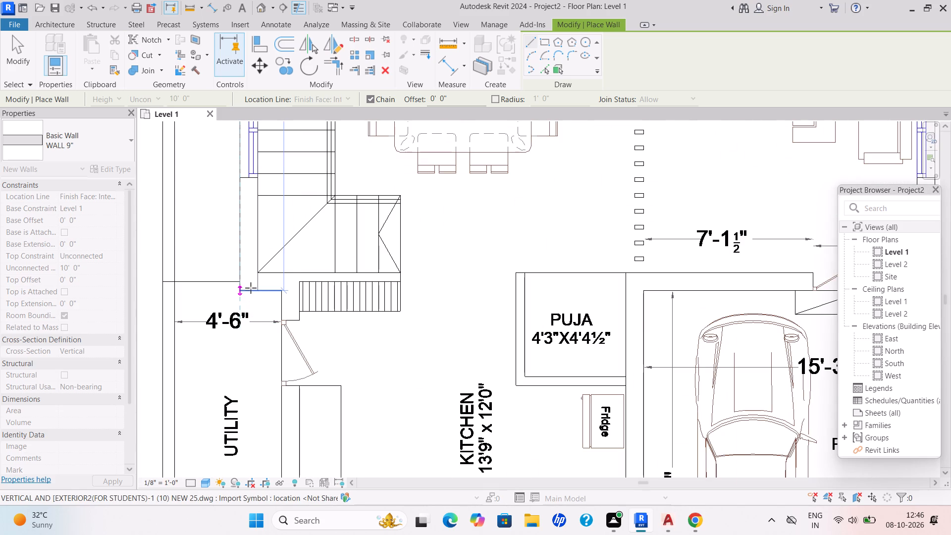
click(244, 295)
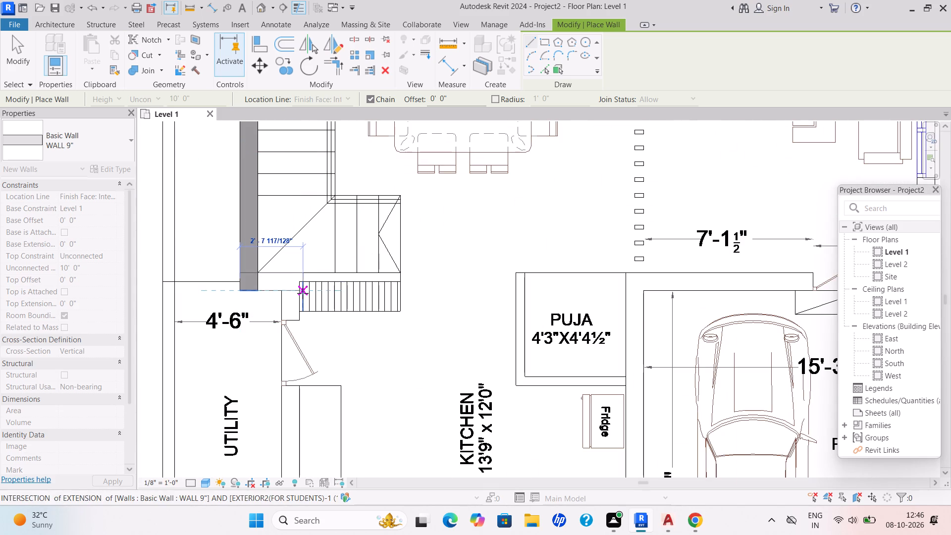
scroll(299, 288, up, 6)
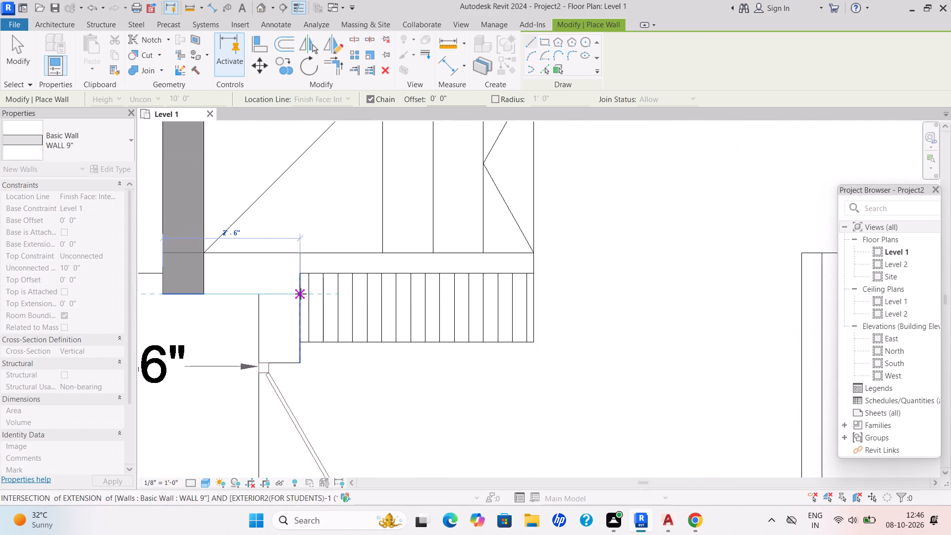
click(301, 294)
Continue the wall about 11'-7 1/2" between utility and kitchen to the kitchen's front wall line, flipped to match the CAD lines, and end the chain.
scroll(298, 372, down, 3)
middle_drag(295, 372, 300, 228)
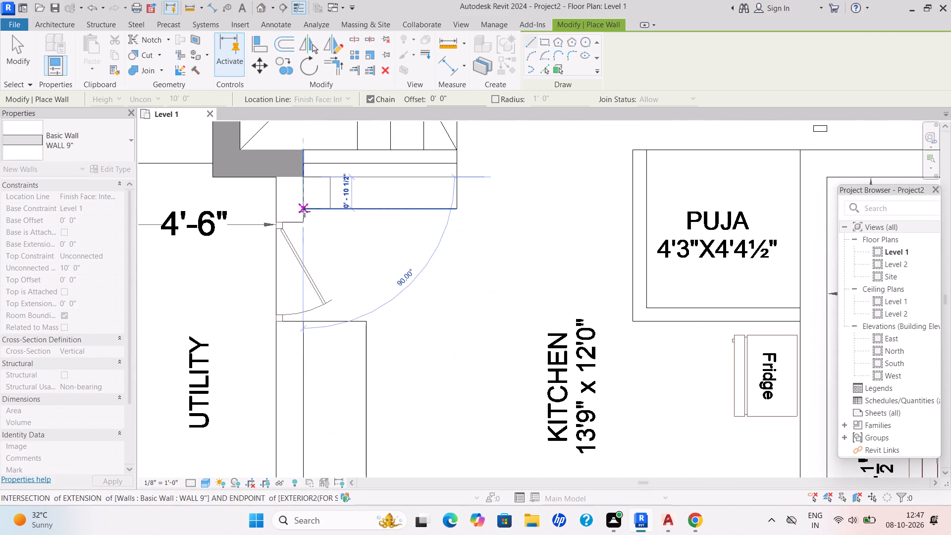
key(space)
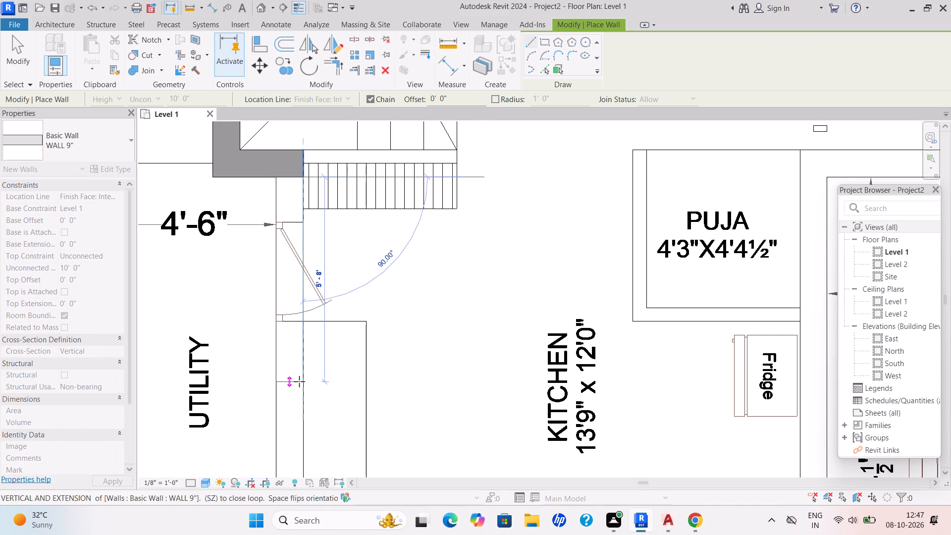
scroll(297, 381, down, 2)
middle_drag(293, 380, 337, 217)
scroll(343, 373, up, 3)
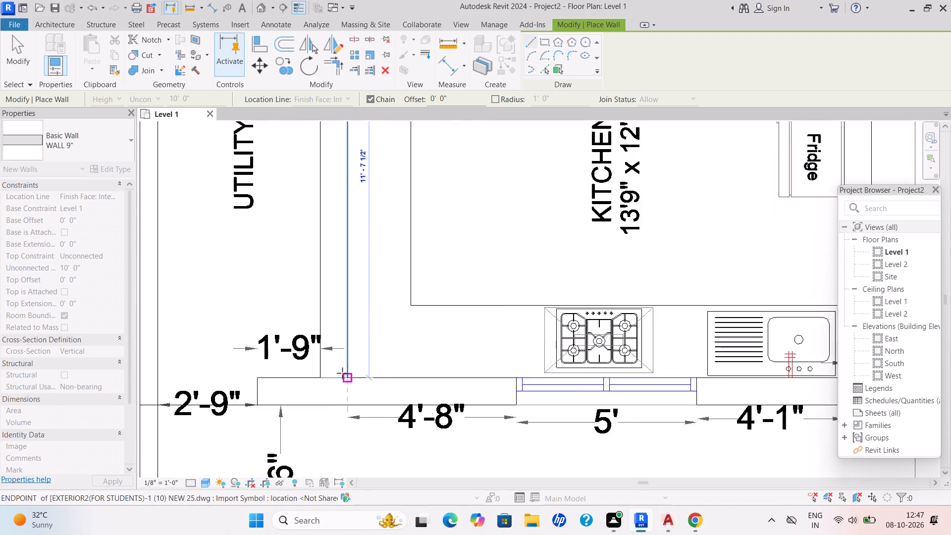
scroll(343, 374, up, 2)
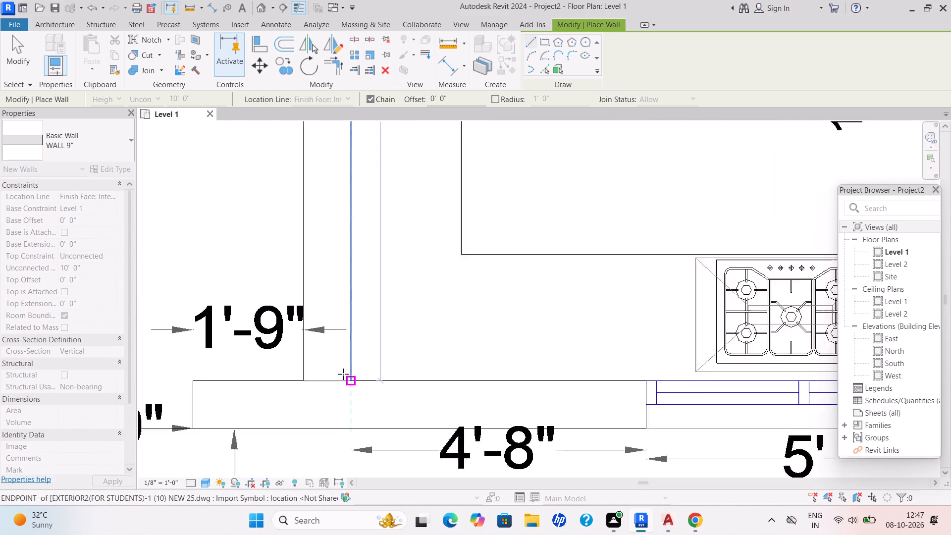
scroll(343, 374, up, 3)
click(343, 374)
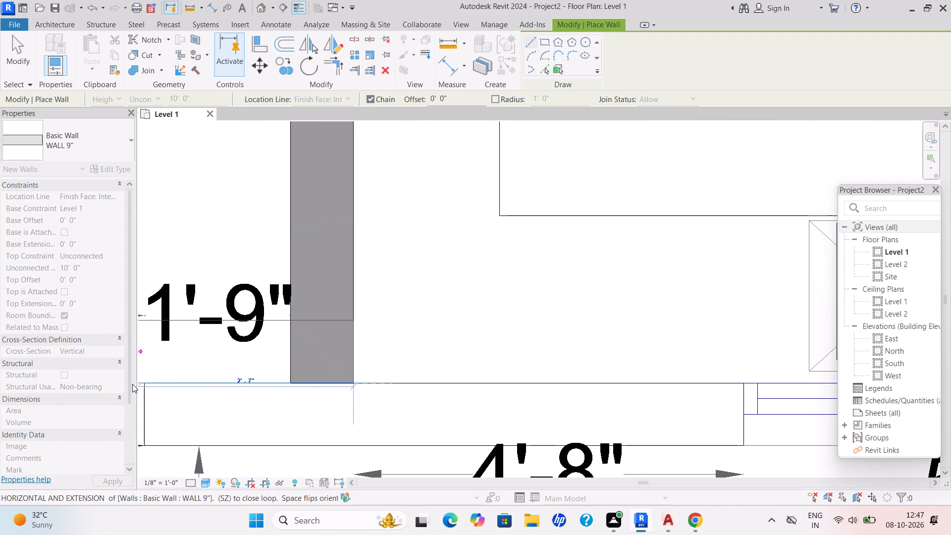
key(Escape)
Draw the kitchen's front wall about 17' long over the CAD lines, from its utility-side end past the kitchen window to the portico corner.
drag(147, 385, 153, 388)
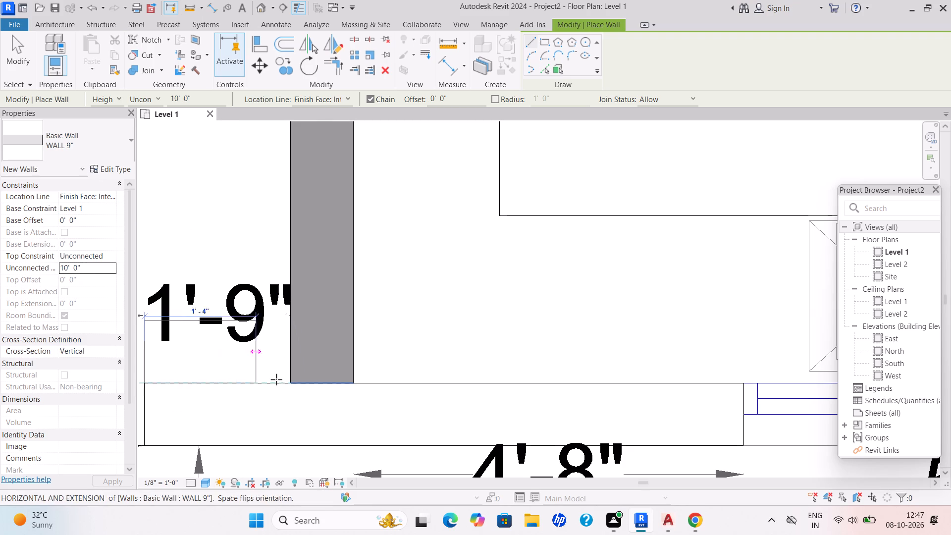
key(space)
scroll(349, 378, down, 4)
middle_drag(351, 379, 279, 330)
scroll(338, 371, down, 1)
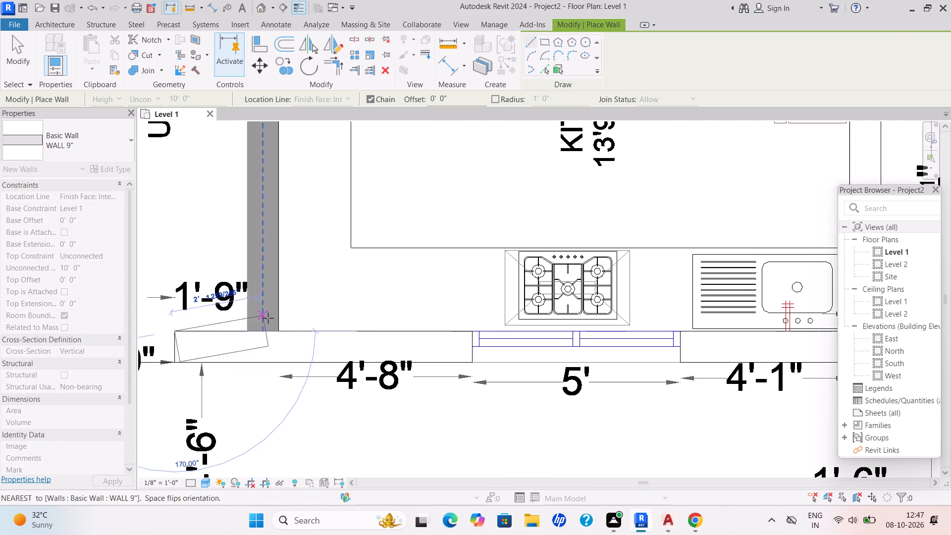
scroll(513, 344, down, 3)
middle_drag(509, 343, 356, 337)
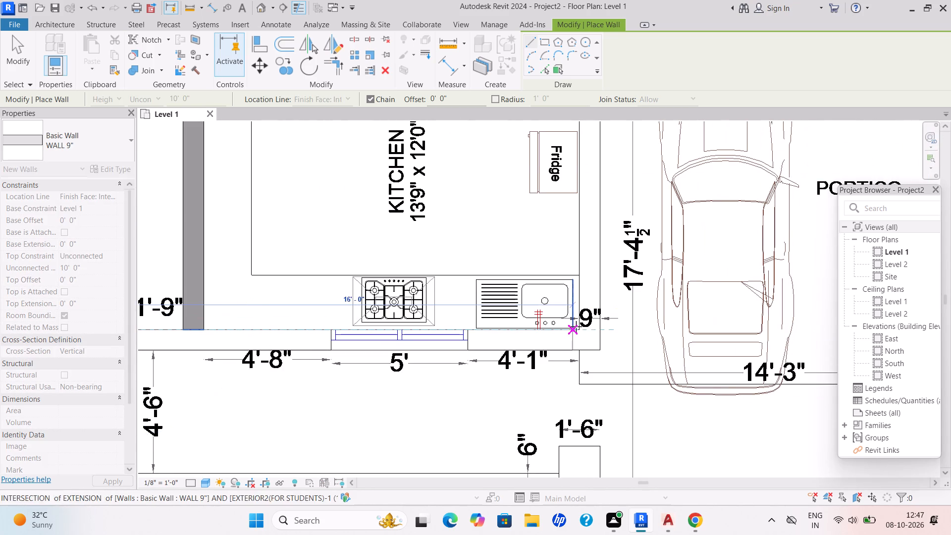
scroll(597, 328, up, 3)
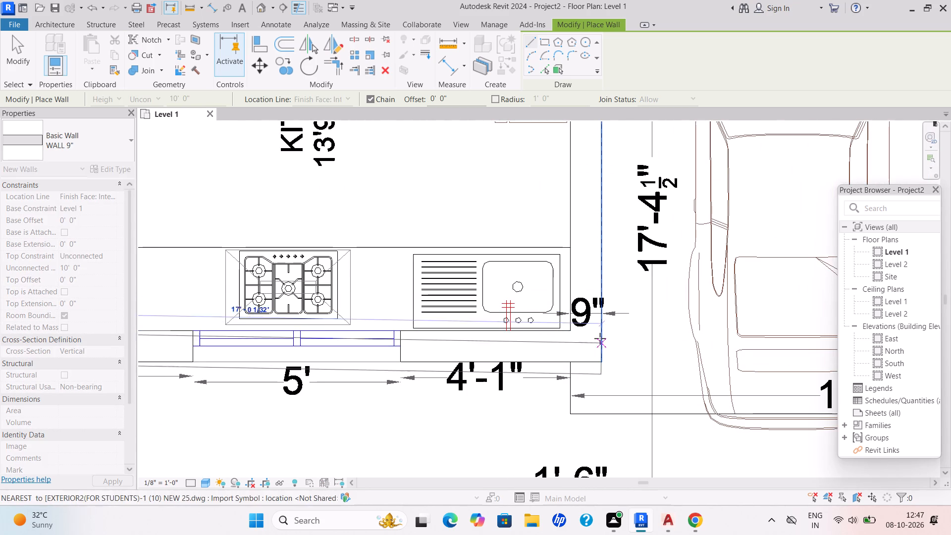
click(600, 337)
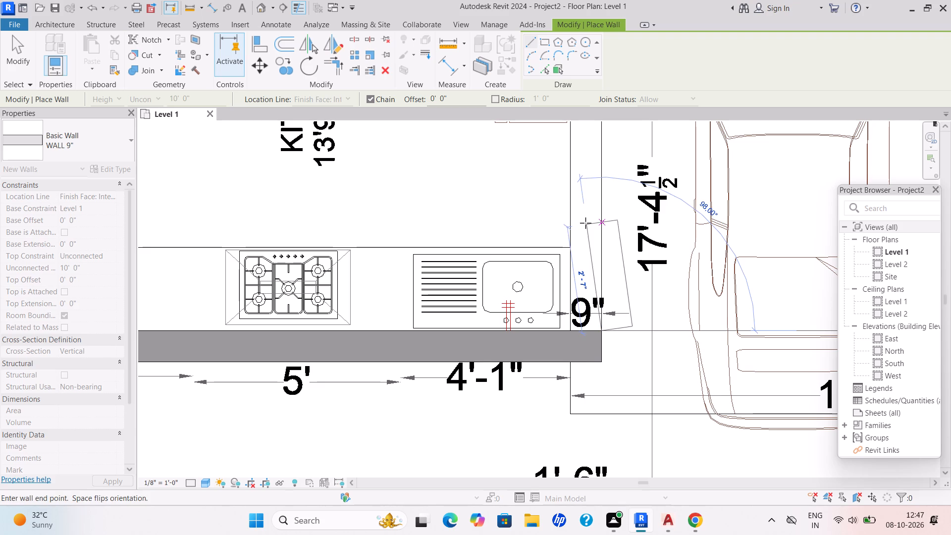
Continue the wall between kitchen and portico, flipped to match the CAD lines, up to the inner corner beside the puja room.
key(space)
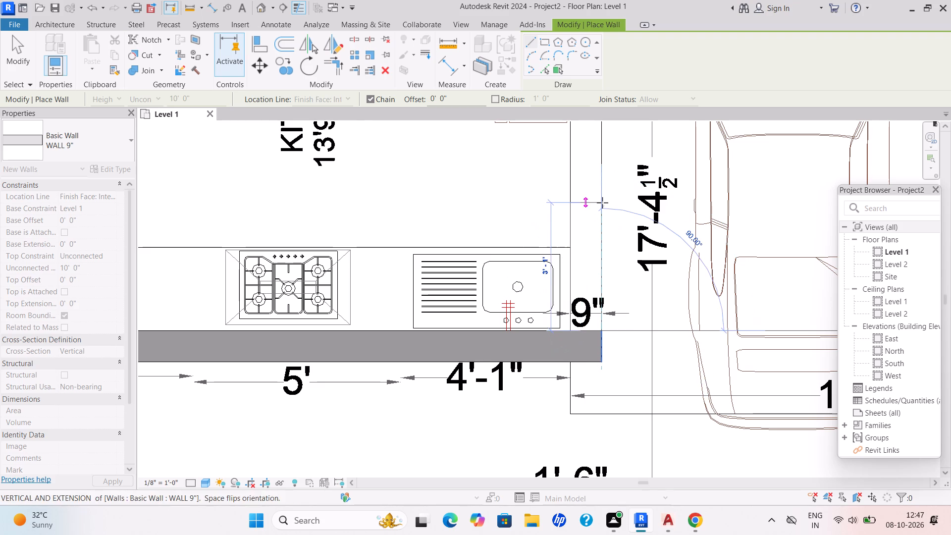
scroll(602, 203, down, 3)
middle_drag(604, 213, 581, 281)
middle_drag(574, 255, 537, 326)
scroll(560, 293, down, 4)
scroll(549, 185, up, 1)
middle_drag(549, 185, 549, 187)
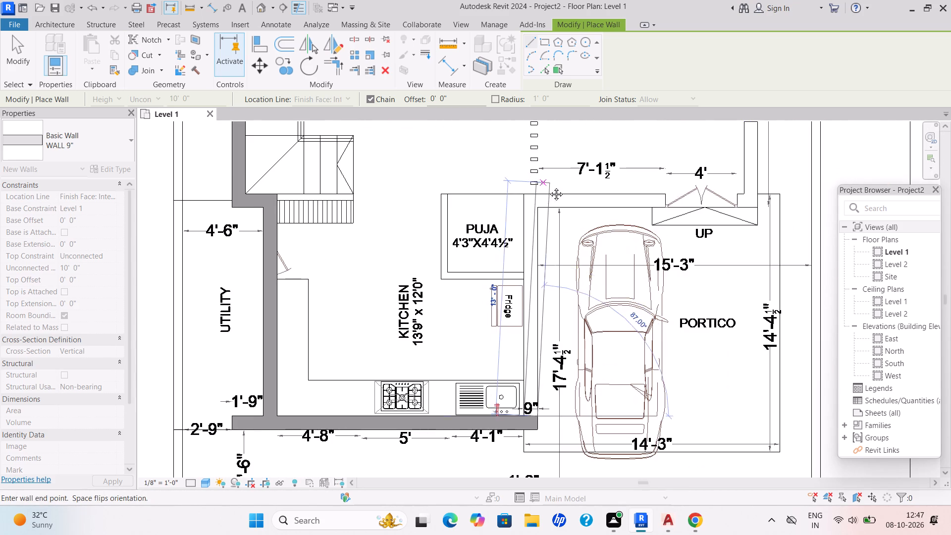
middle_drag(549, 187, 470, 269)
scroll(457, 276, up, 4)
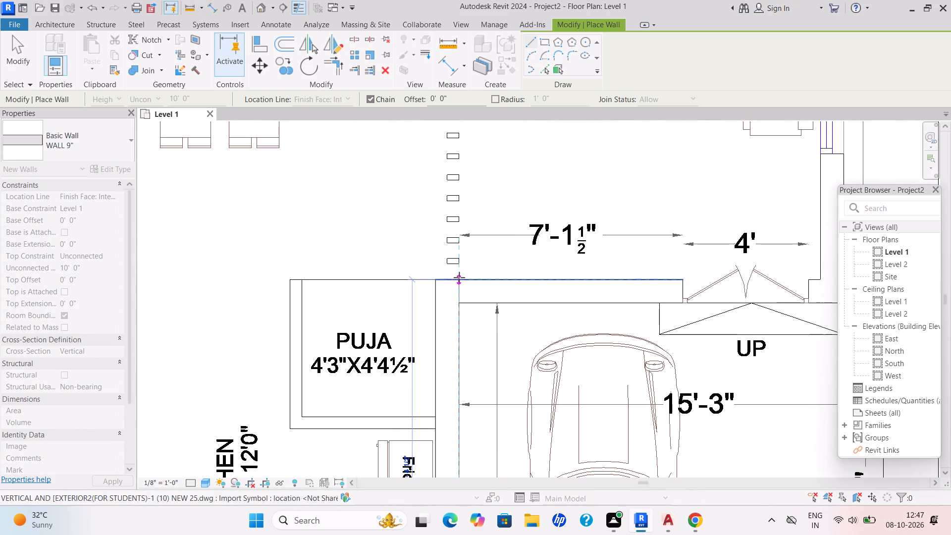
click(460, 280)
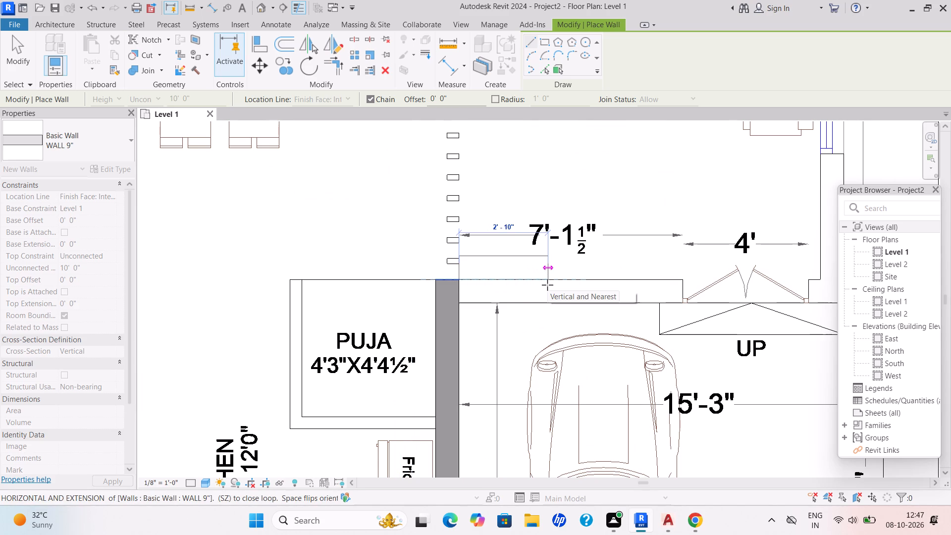
Continue the entrance wall about 12'-3" from the puja corner across the 4' main door opening to the building's outer corner.
key(space)
scroll(602, 270, down, 1)
middle_drag(602, 270, 418, 267)
scroll(420, 267, down, 1)
scroll(417, 267, up, 1)
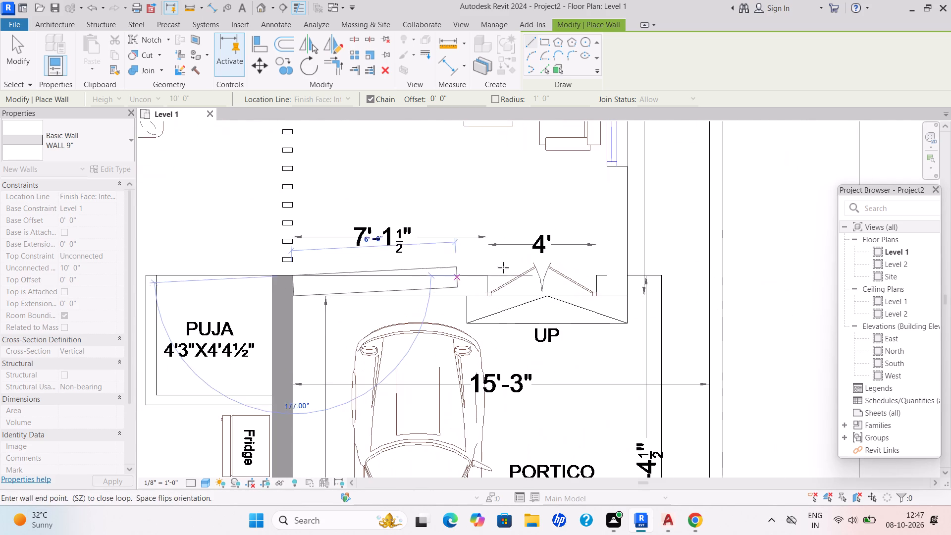
scroll(620, 281, up, 3)
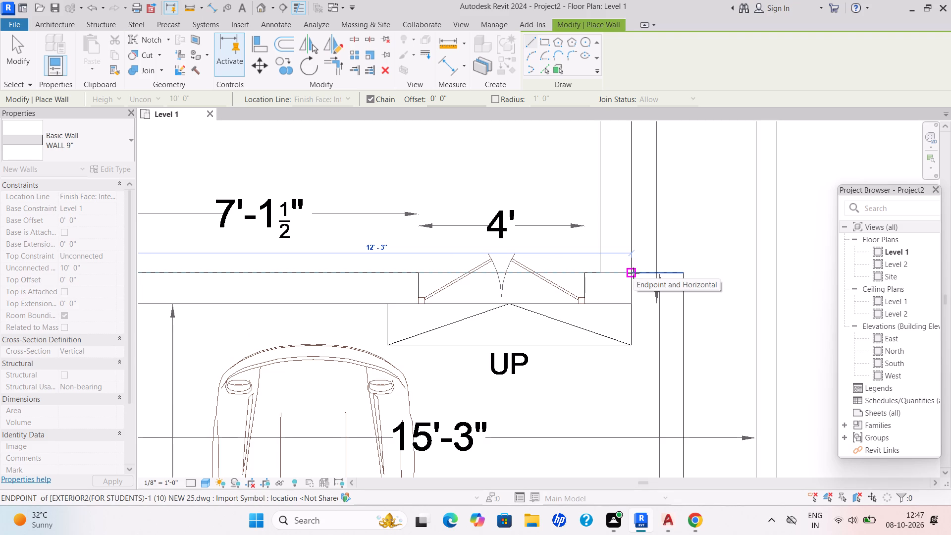
scroll(634, 273, up, 3)
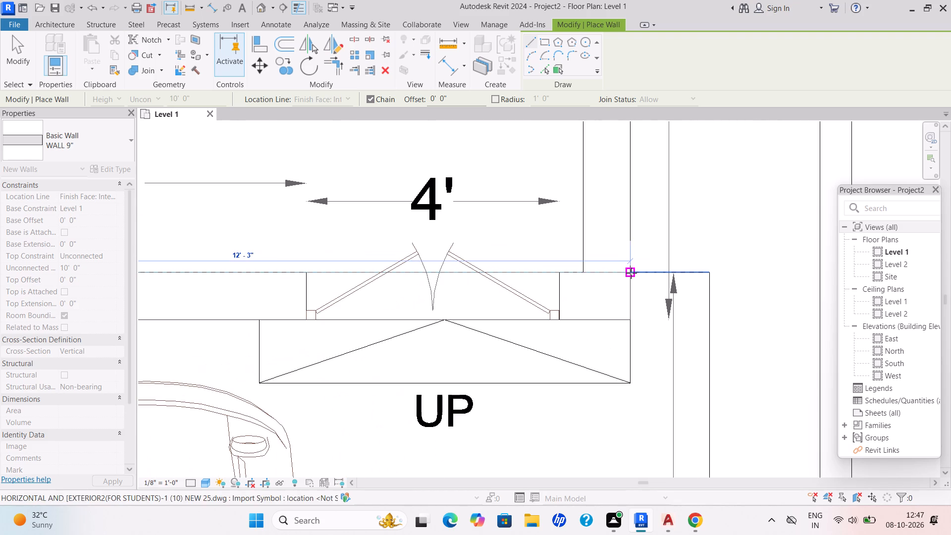
click(631, 273)
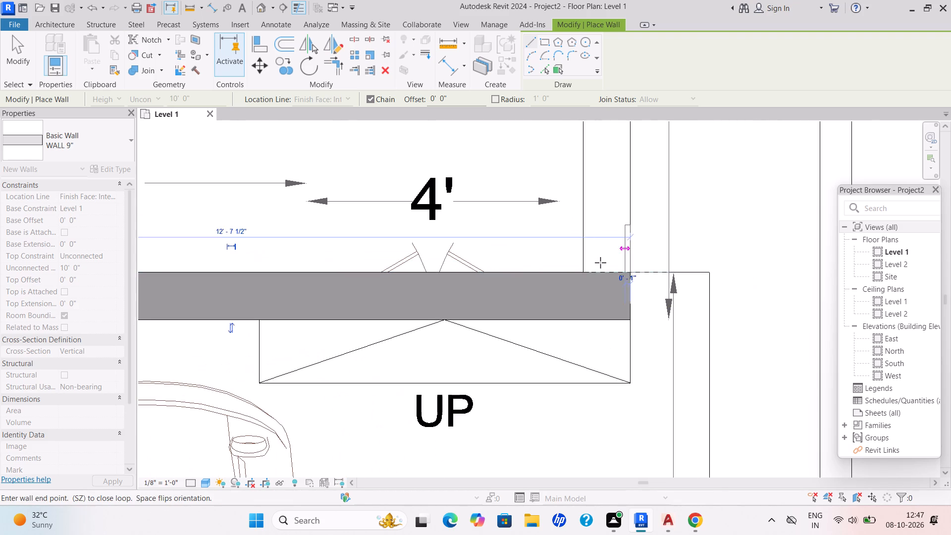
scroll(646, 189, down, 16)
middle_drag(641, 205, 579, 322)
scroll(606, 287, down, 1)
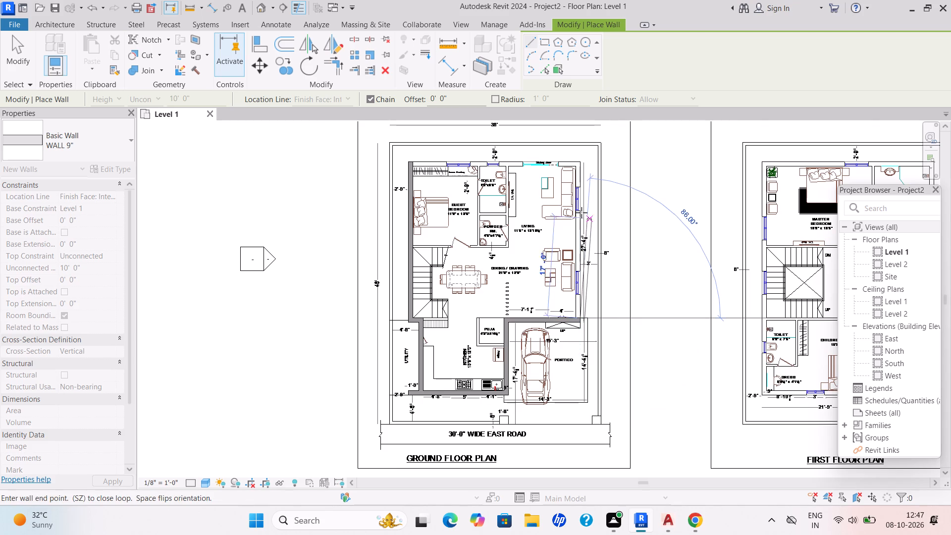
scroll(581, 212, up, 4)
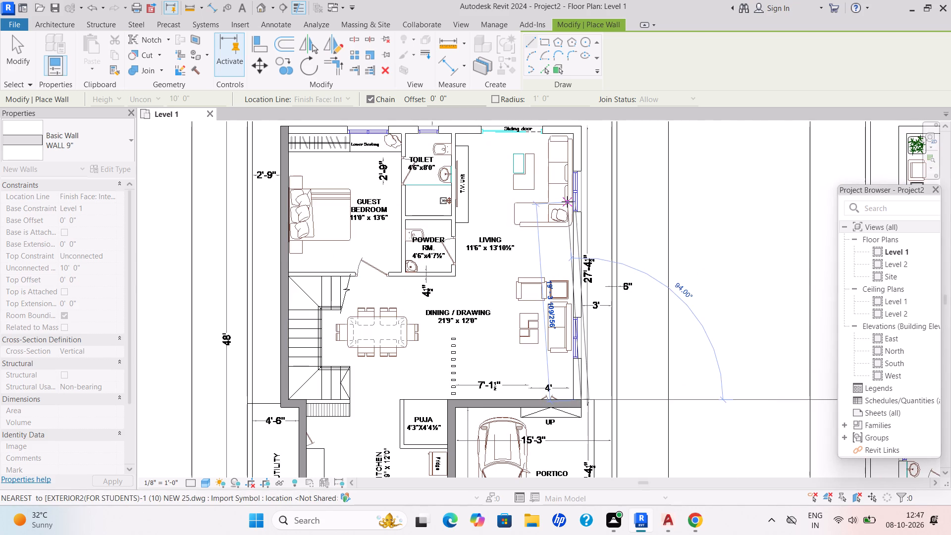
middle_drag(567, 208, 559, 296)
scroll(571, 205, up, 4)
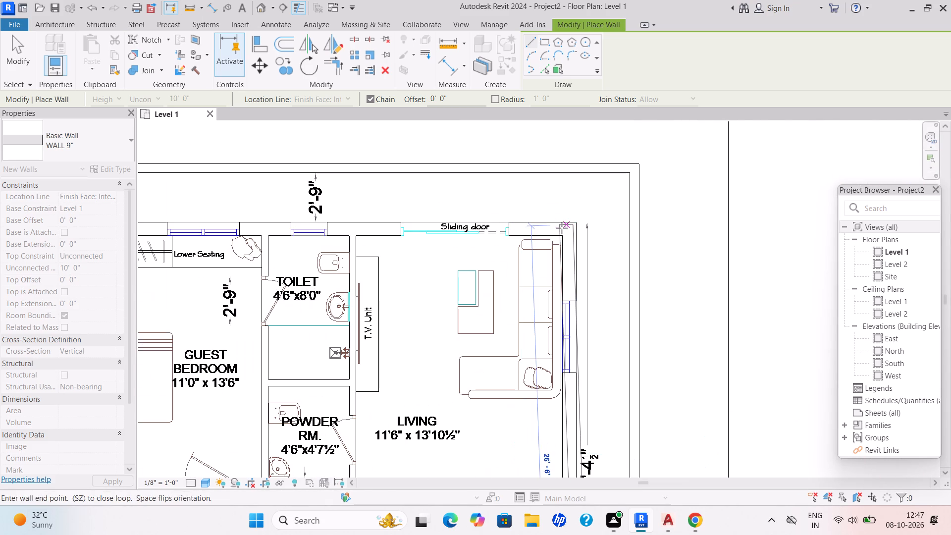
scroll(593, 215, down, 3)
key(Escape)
Draw the exterior side wall from the entrance wall's outer corner past the dining and living windows to the corner near the sliding door.
scroll(586, 266, down, 7)
middle_drag(585, 261, 569, 139)
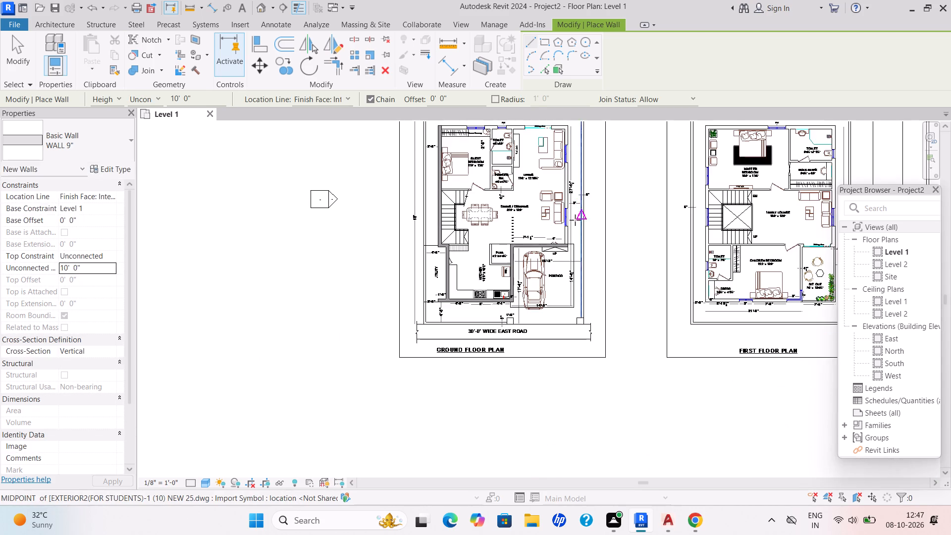
scroll(567, 236, up, 14)
click(573, 277)
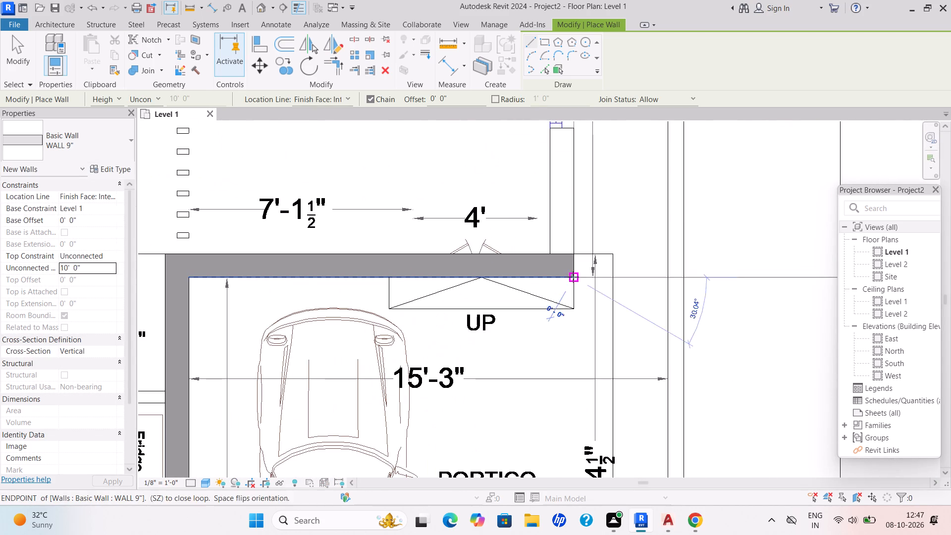
scroll(562, 176, down, 1)
middle_drag(562, 176, 573, 248)
scroll(566, 187, down, 2)
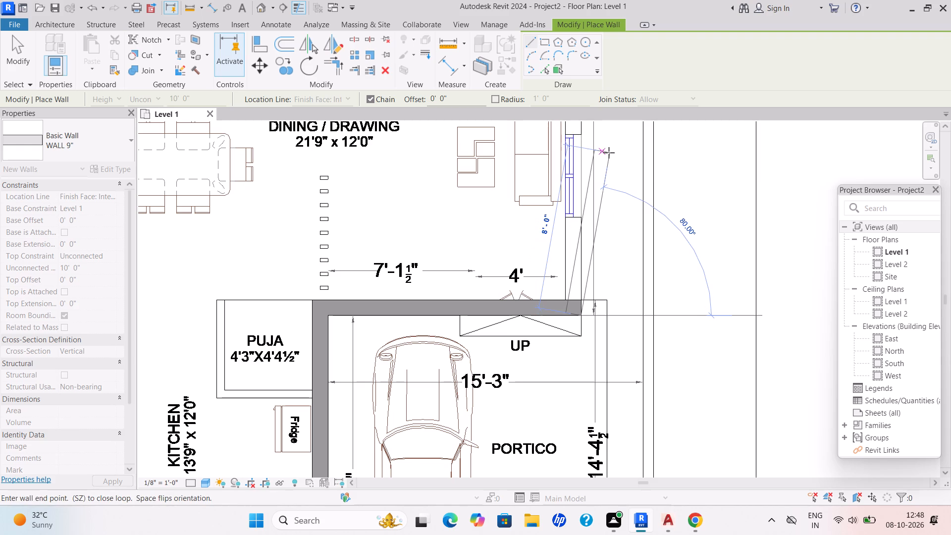
middle_drag(584, 165, 593, 269)
scroll(587, 252, down, 2)
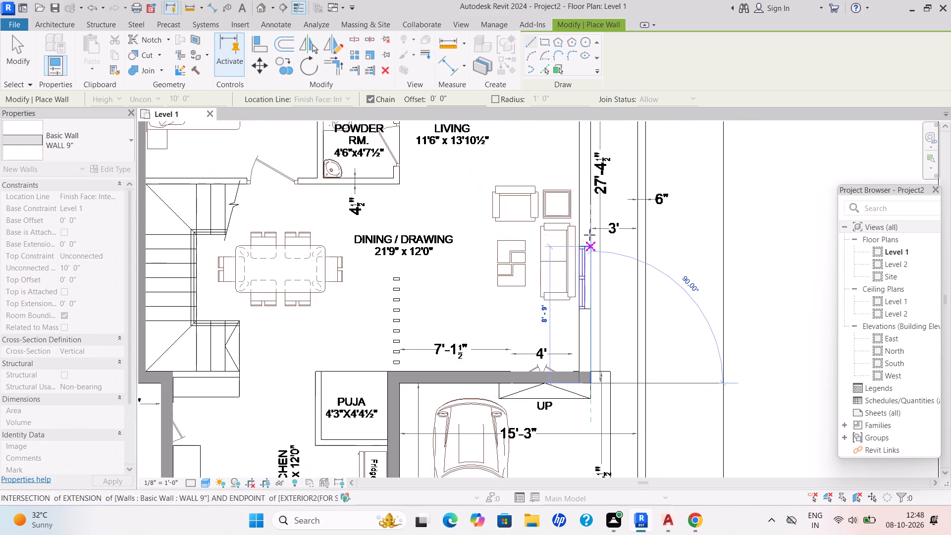
middle_drag(588, 208, 587, 320)
scroll(591, 321, down, 1)
middle_drag(587, 182, 513, 290)
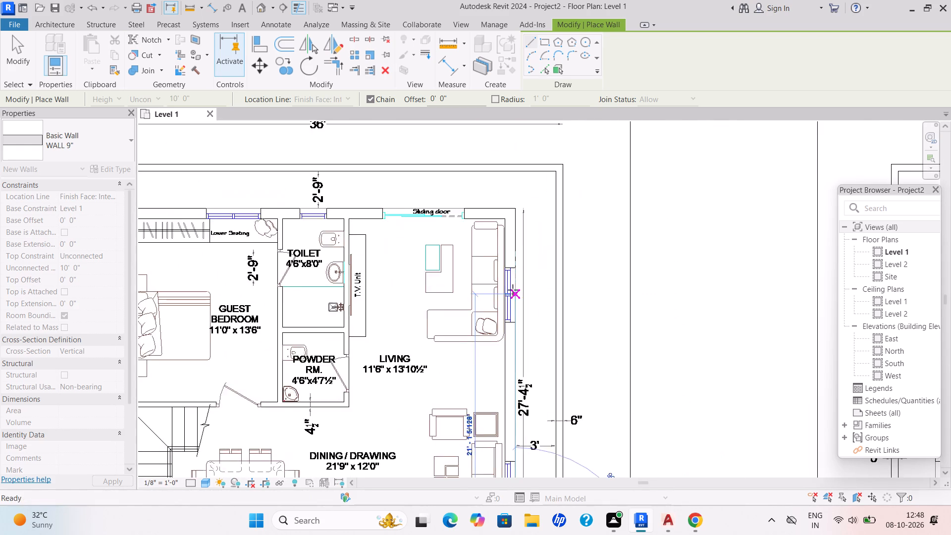
scroll(513, 290, up, 1)
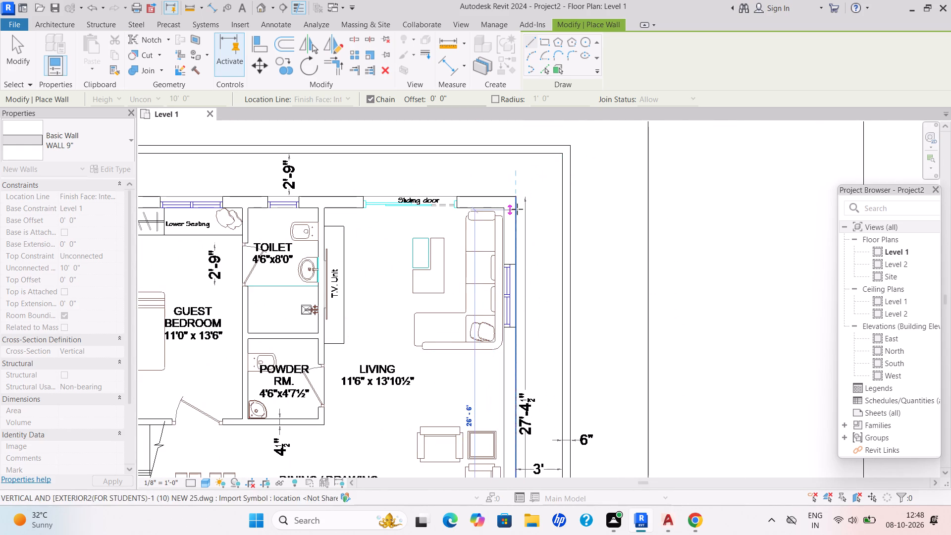
scroll(517, 209, up, 9)
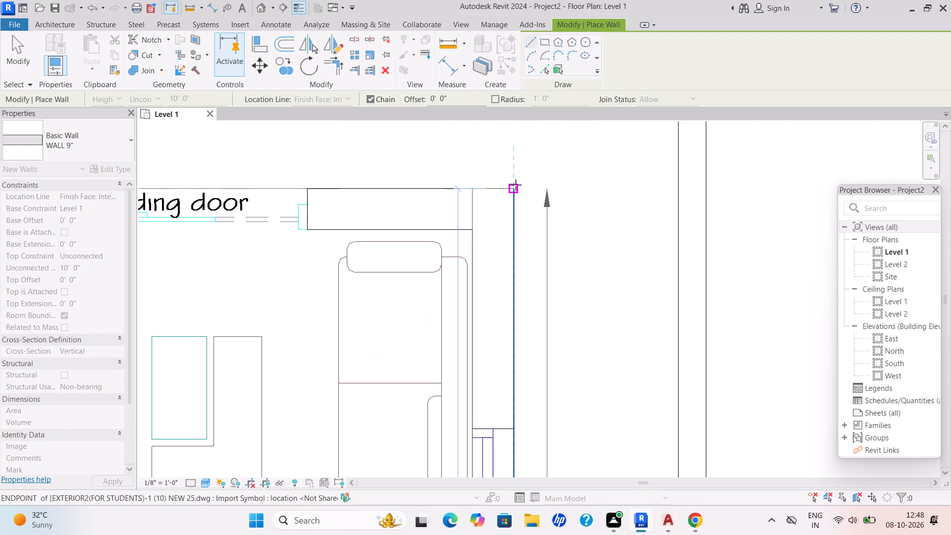
click(516, 185)
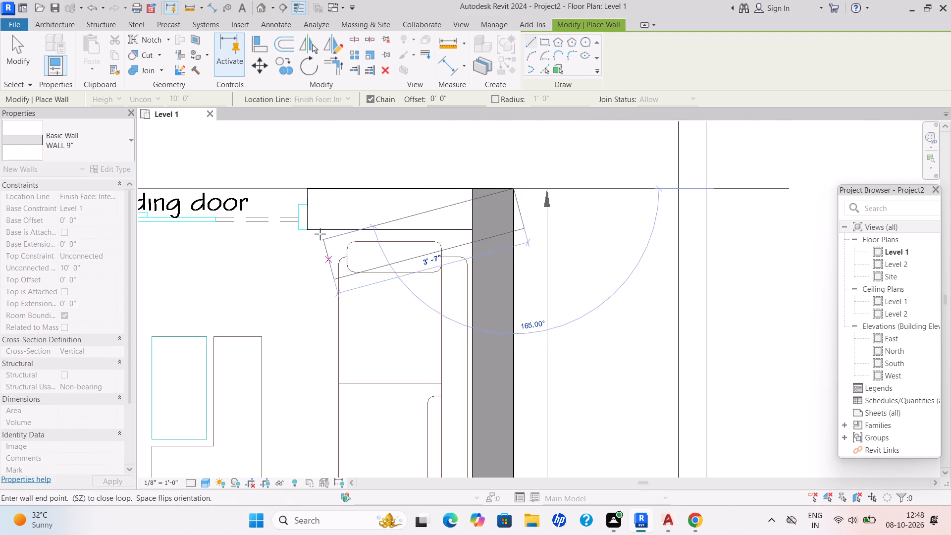
Draw the rear exterior wall about 28'-6" long from the sliding-door corner past the toilet and guest bedroom windows, closing the outline.
scroll(354, 195, down, 1)
middle_drag(355, 195, 521, 209)
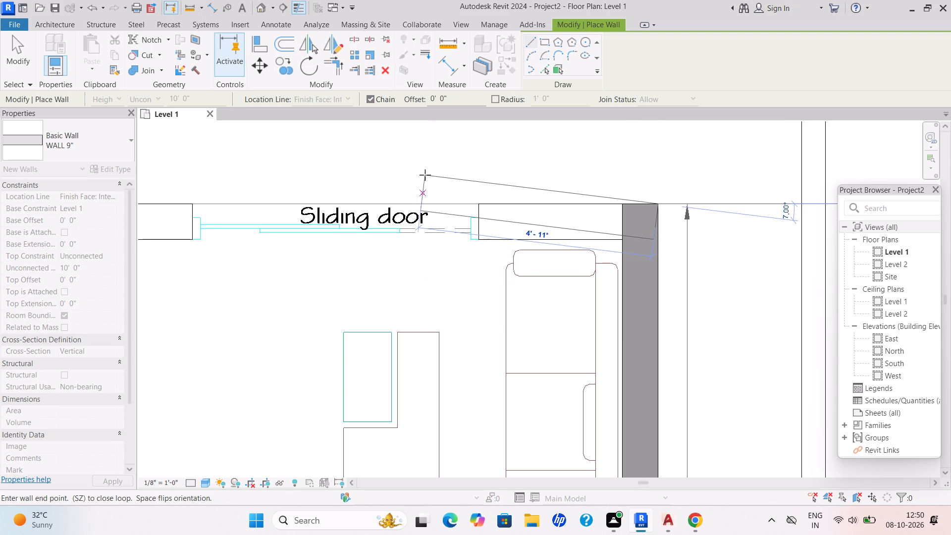
scroll(151, 206, down, 1)
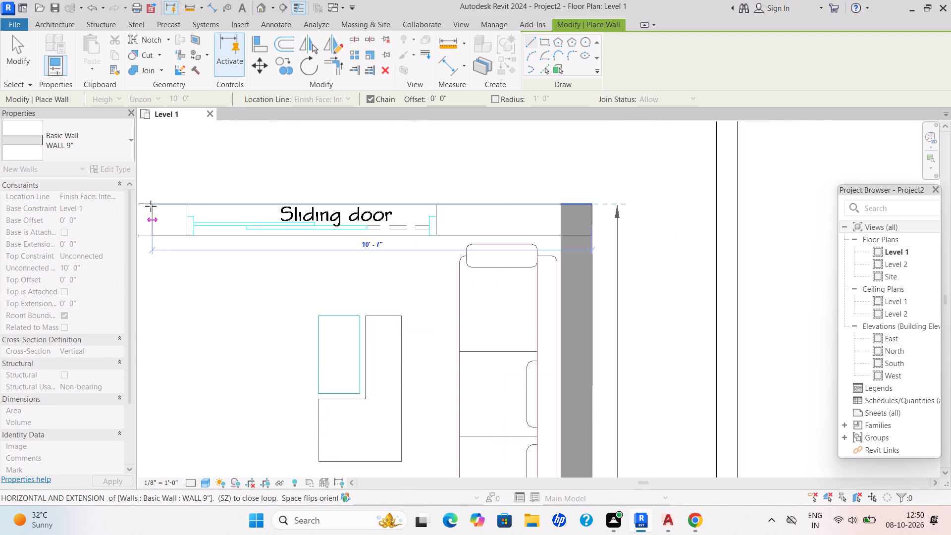
scroll(151, 206, down, 1)
middle_drag(151, 206, 271, 218)
middle_drag(212, 216, 412, 201)
scroll(321, 201, down, 2)
scroll(415, 210, up, 4)
scroll(314, 203, down, 4)
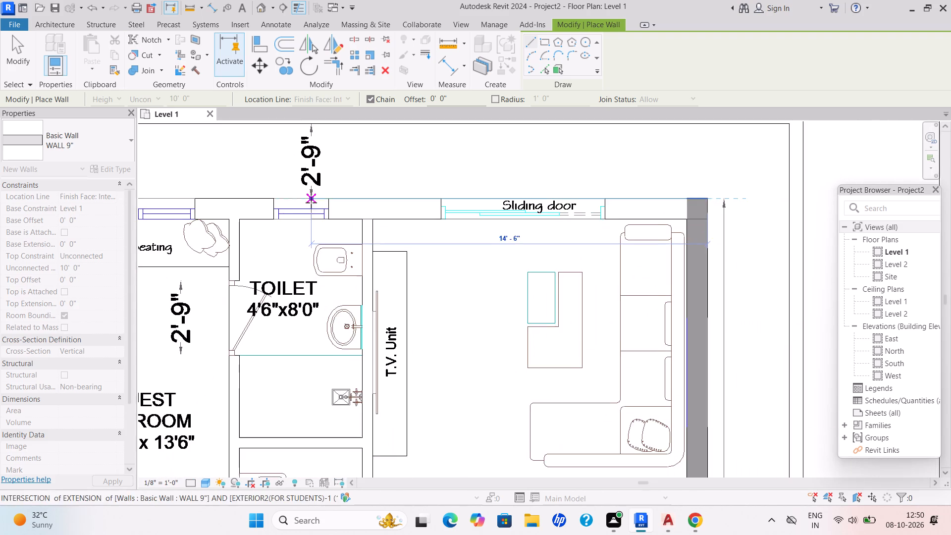
middle_drag(306, 200, 397, 189)
middle_drag(252, 198, 514, 176)
scroll(517, 176, down, 1)
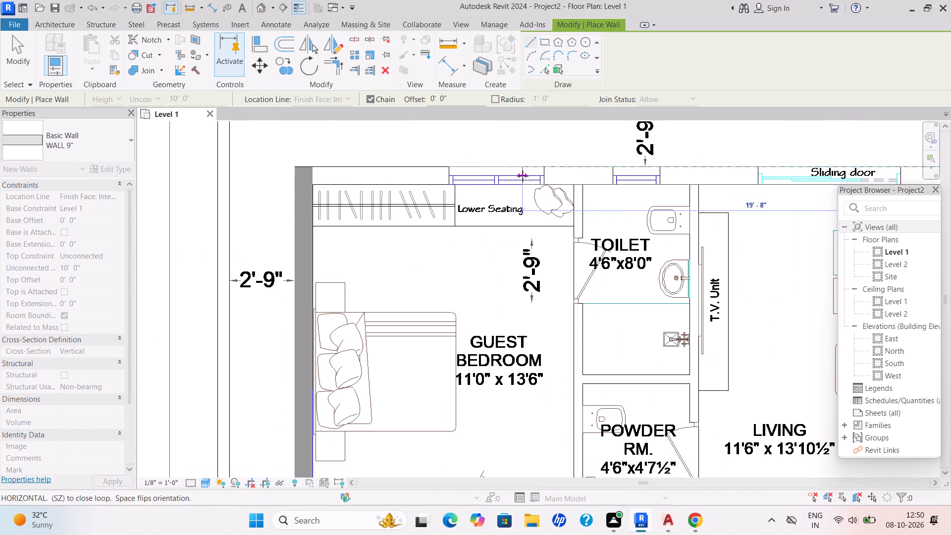
scroll(311, 158, up, 3)
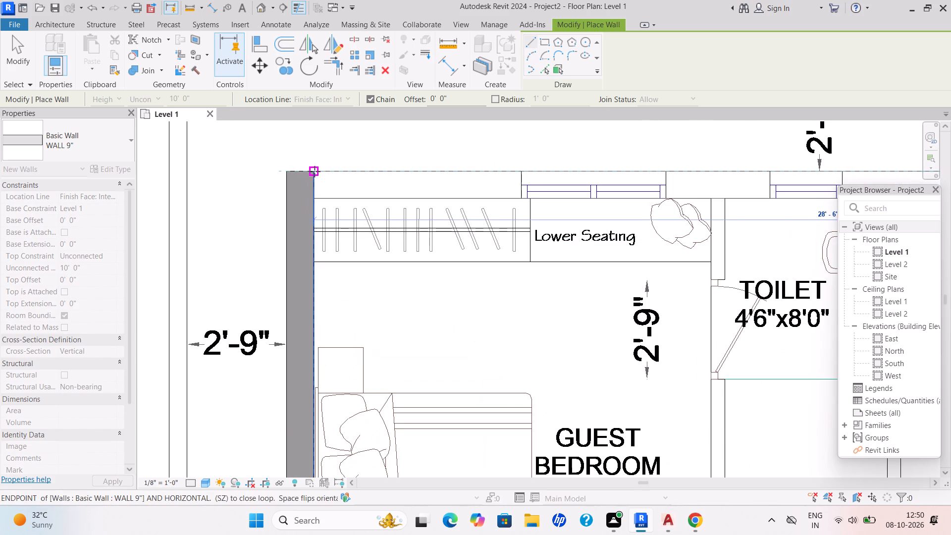
click(314, 171)
key(Escape)
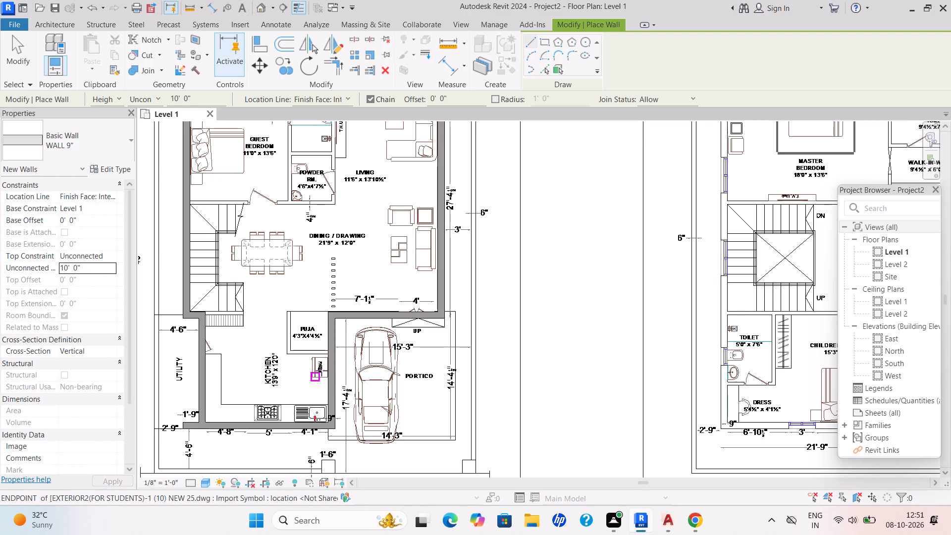
Open the default 3D view and display the exterior walls with shaded surfaces.
click(258, 5)
scroll(443, 251, up, 4)
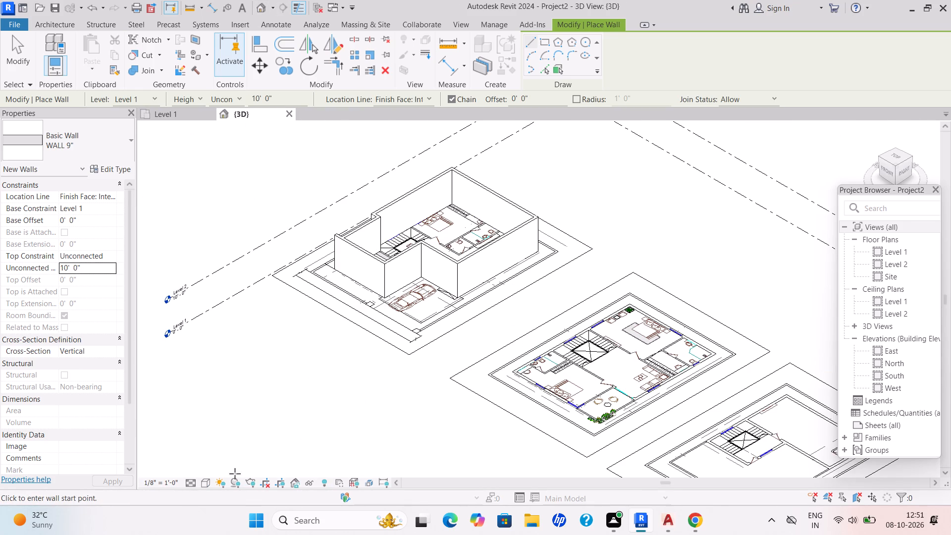
click(200, 480)
click(222, 433)
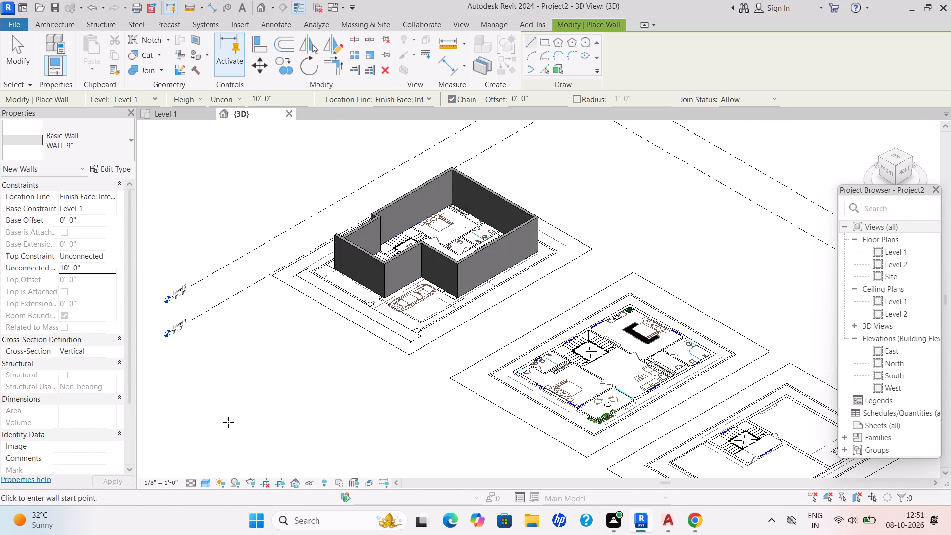
scroll(228, 422, up, 1)
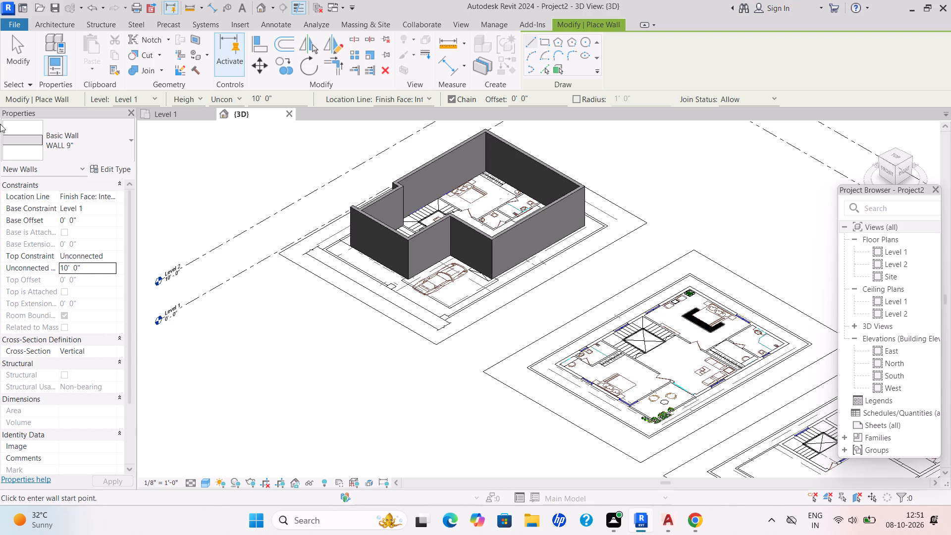
Return to the Level 1 plan and measure the thickness of the CAD wall between the guest bedroom and staircase.
click(191, 109)
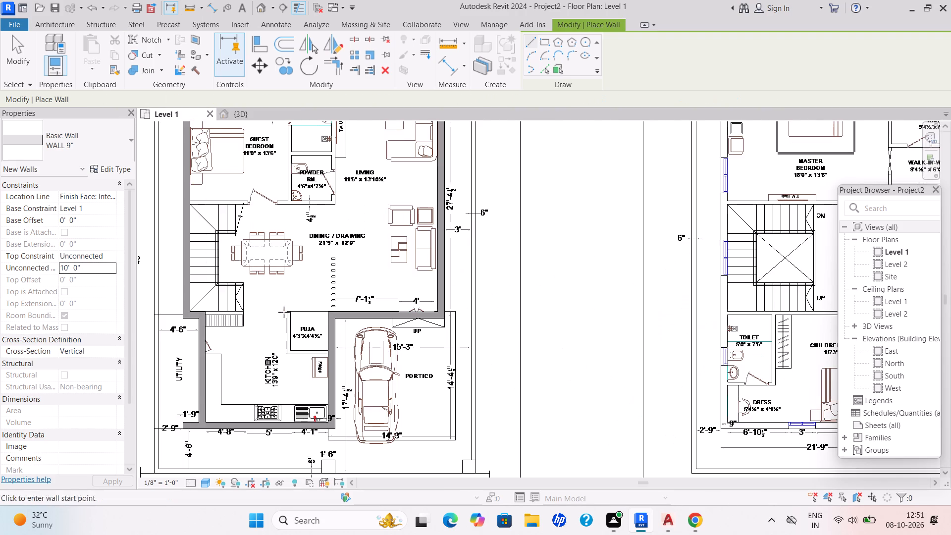
scroll(284, 314, down, 3)
middle_drag(291, 305, 271, 331)
scroll(284, 332, up, 3)
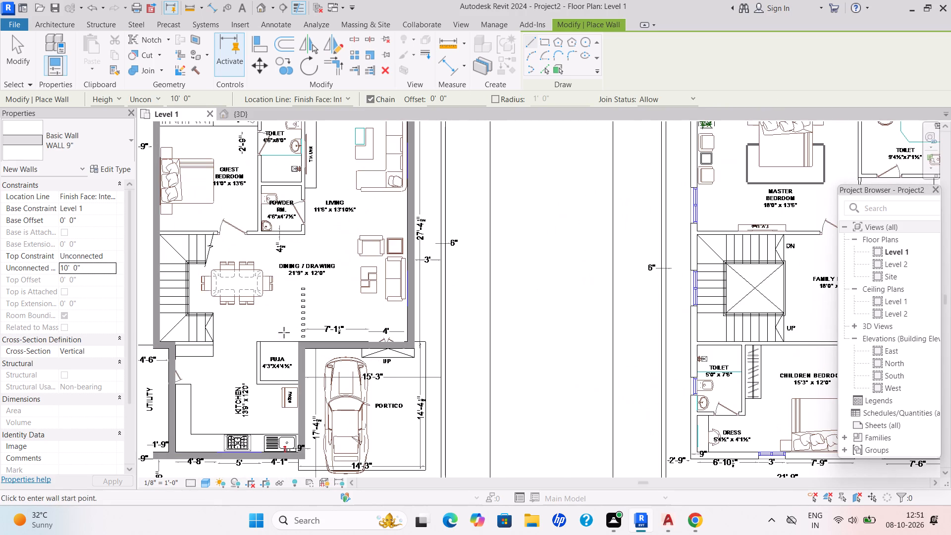
key(Escape)
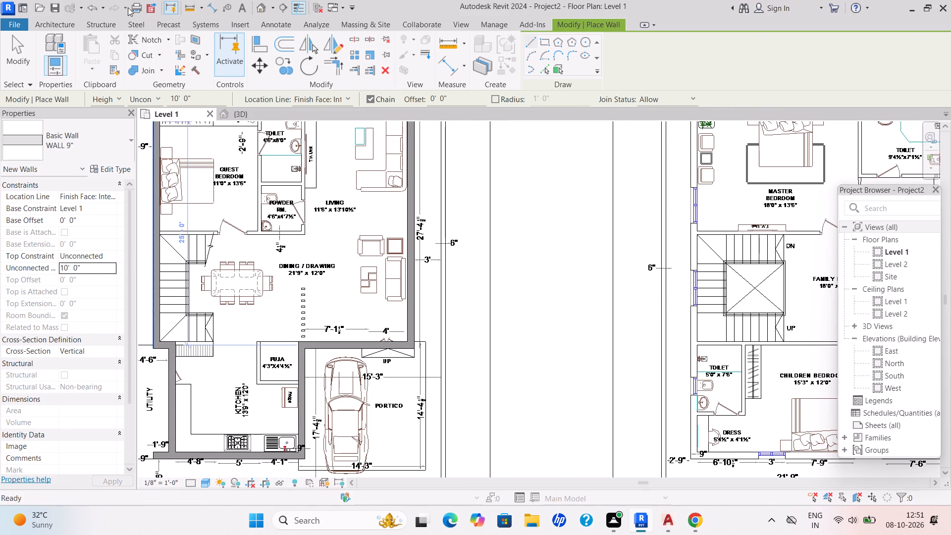
click(200, 10)
click(208, 32)
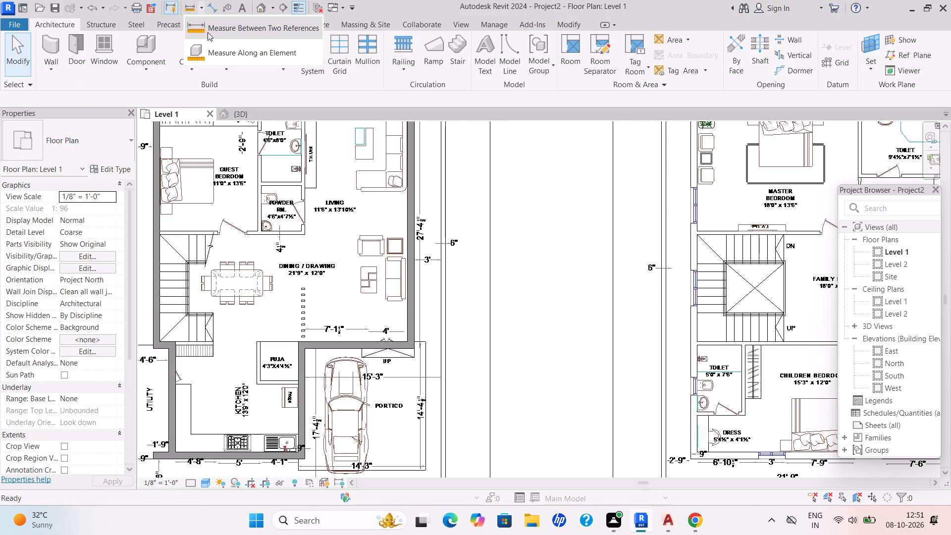
scroll(171, 244, up, 8)
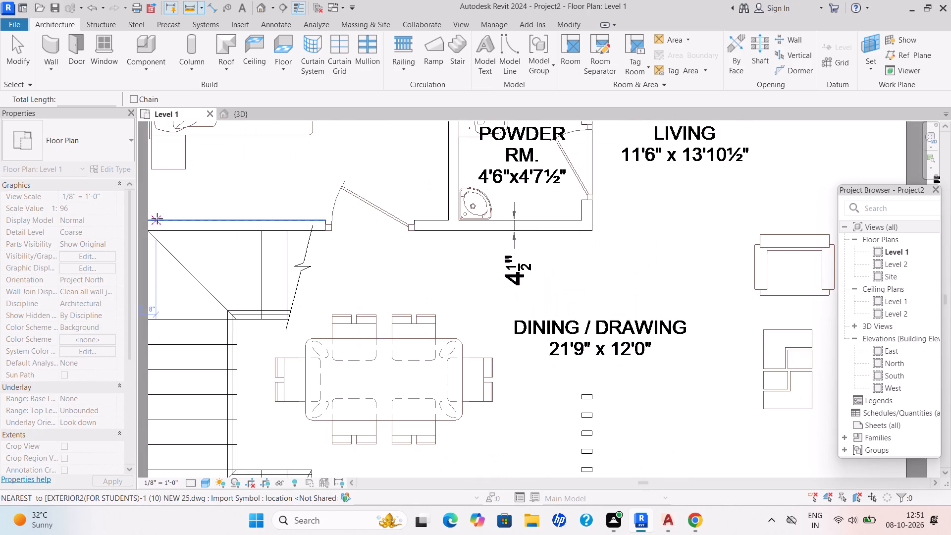
click(148, 218)
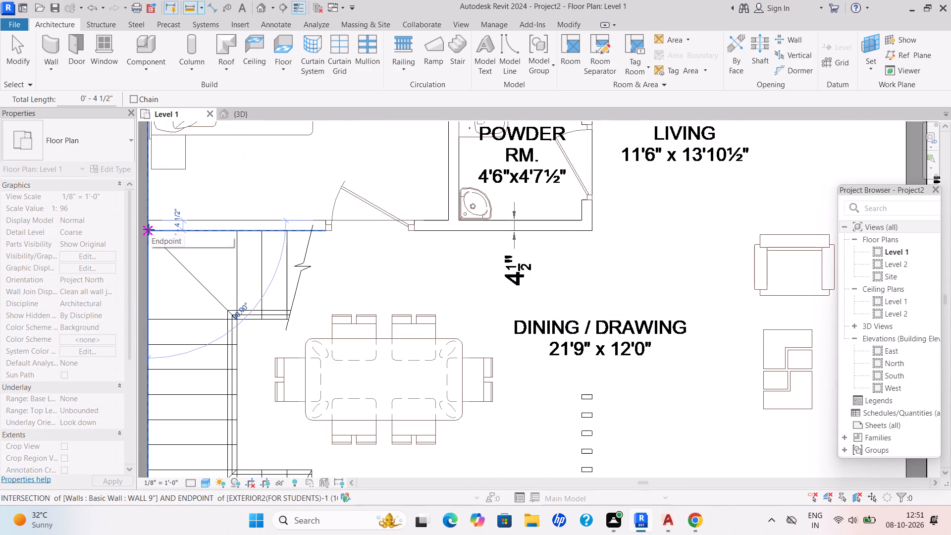
scroll(149, 229, up, 4)
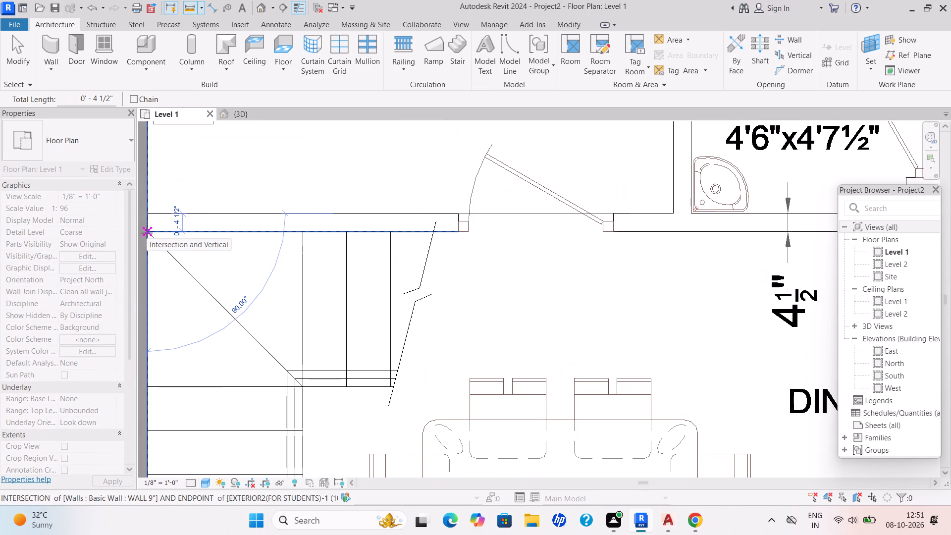
key(Escape)
middle_drag(168, 238, 165, 273)
key(Escape)
scroll(169, 271, down, 3)
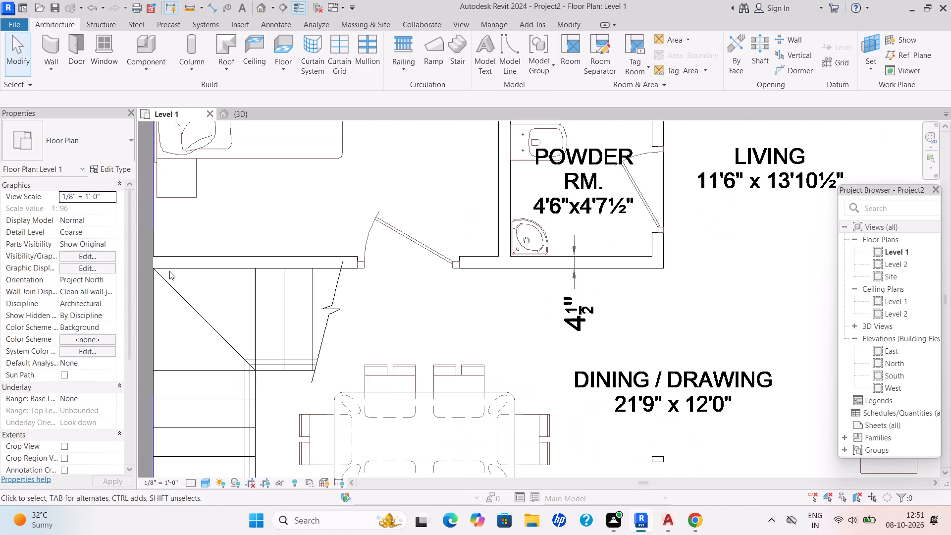
scroll(170, 271, down, 2)
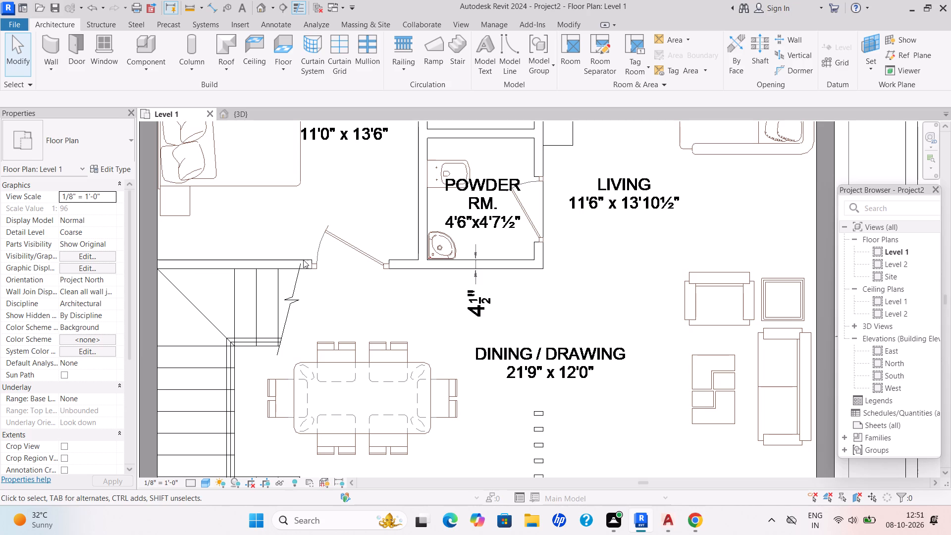
key(Escape)
Examine the CAD interior partitions around the guest bedroom, powder room, toilet and dining area.
scroll(417, 271, up, 3)
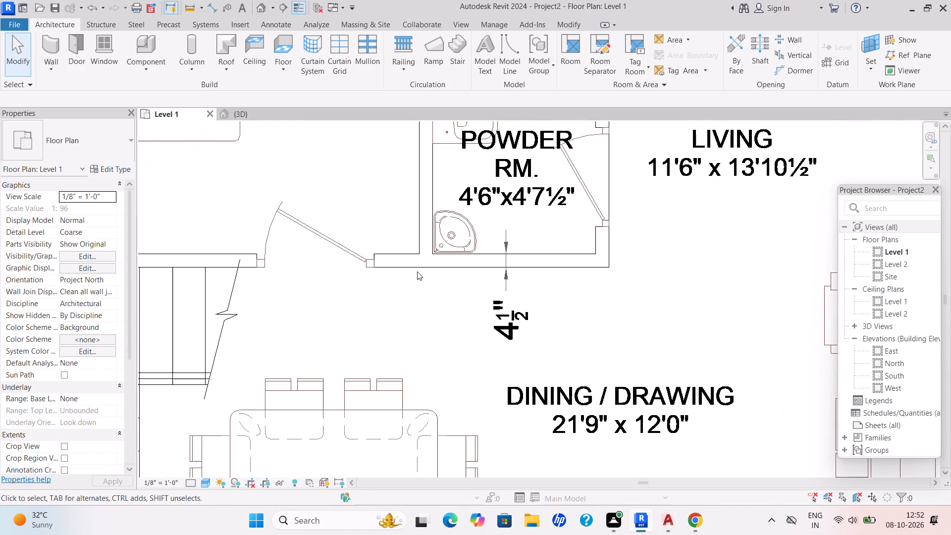
scroll(417, 271, up, 3)
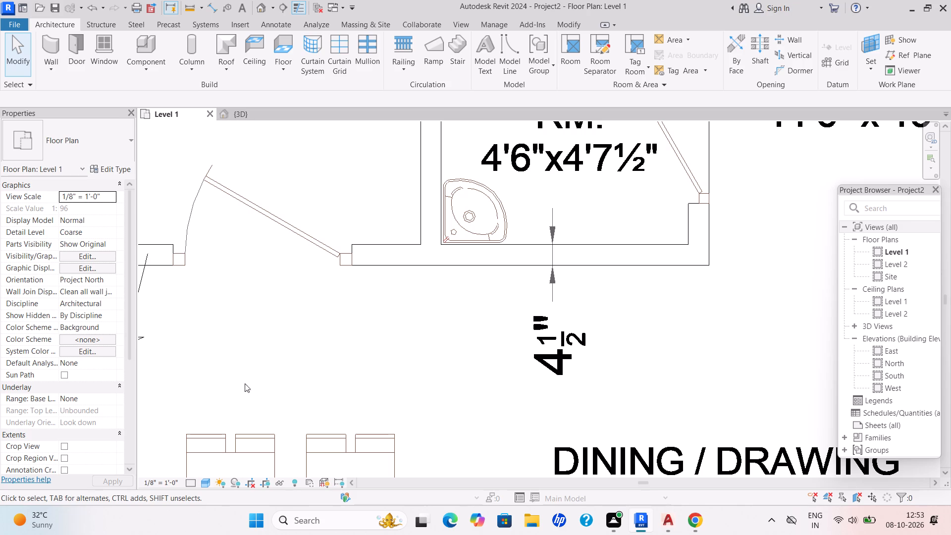
scroll(127, 273, down, 5)
scroll(340, 282, down, 8)
middle_drag(338, 295, 330, 319)
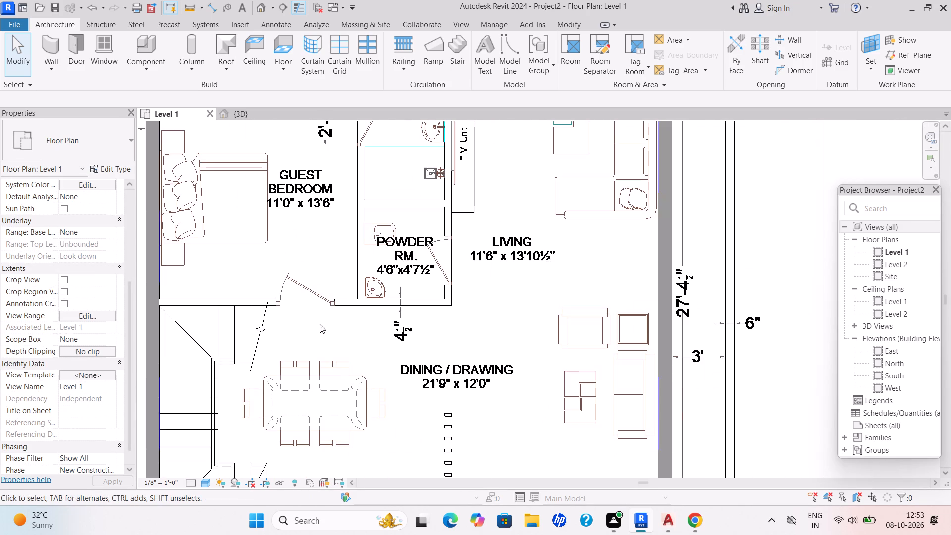
scroll(211, 225, down, 2)
middle_drag(207, 253, 202, 312)
scroll(194, 344, up, 5)
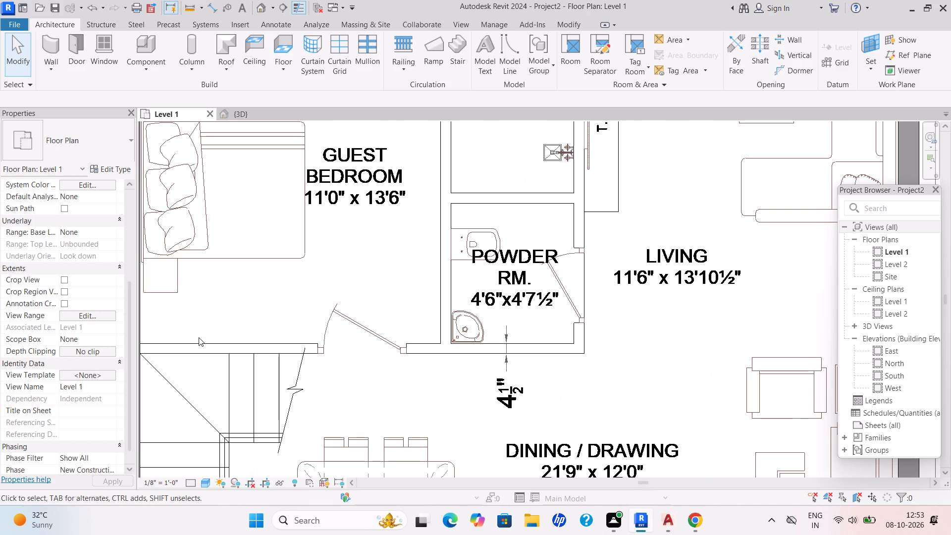
scroll(317, 288, down, 6)
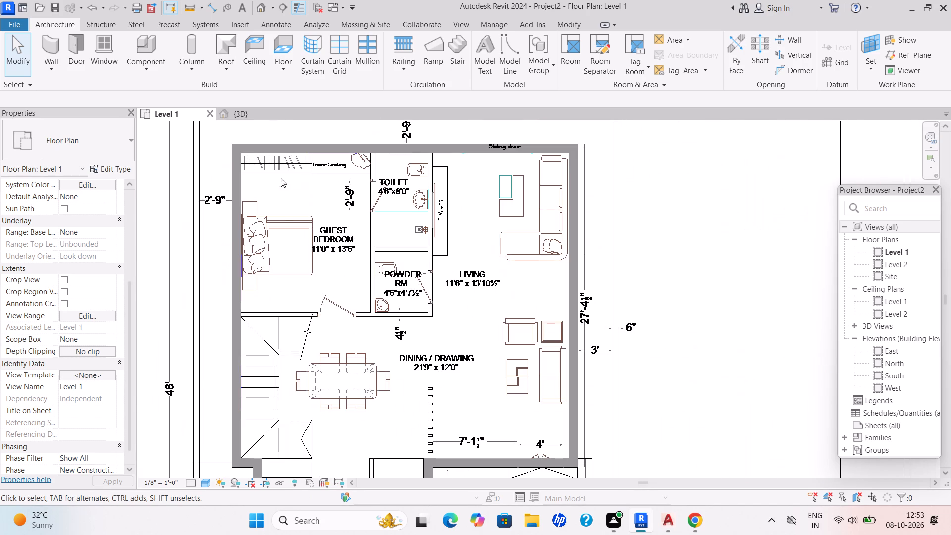
Measure the guest bedroom partition's thickness again where it meets the exterior wall beside the staircase.
click(202, 8)
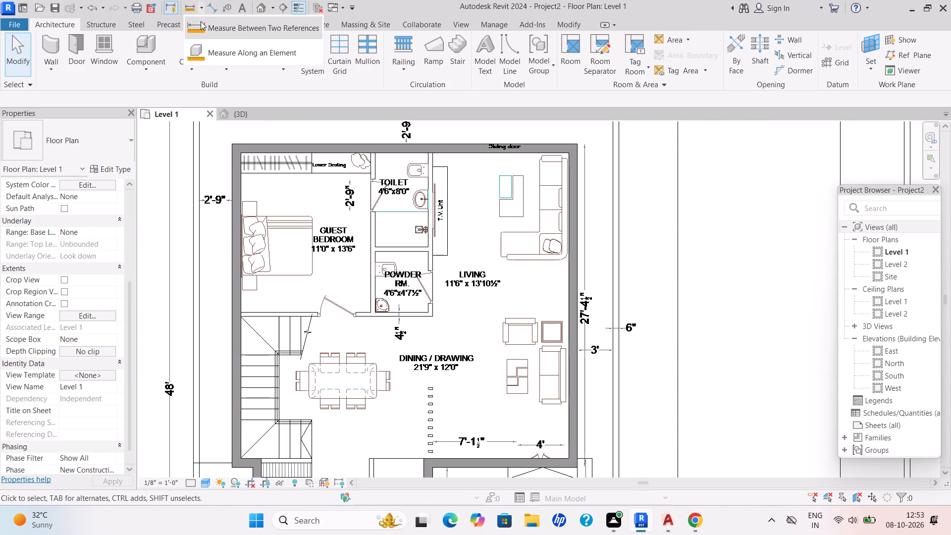
click(201, 21)
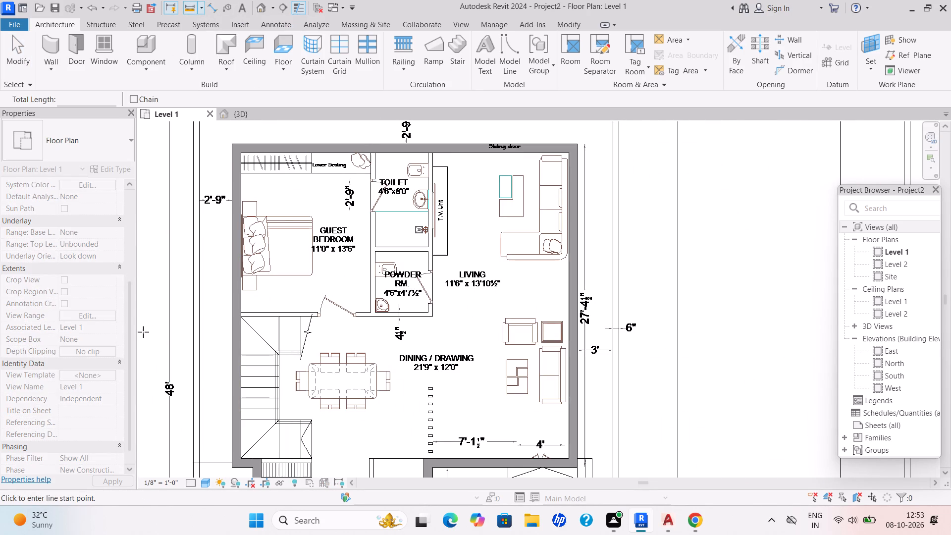
scroll(143, 332, up, 4)
scroll(251, 287, up, 4)
middle_drag(338, 331, 159, 340)
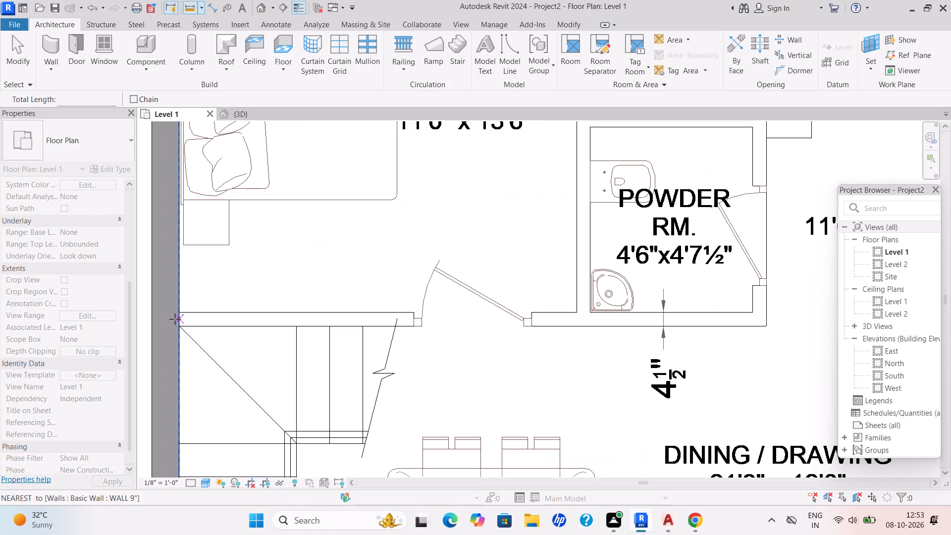
scroll(175, 319, up, 4)
click(179, 307)
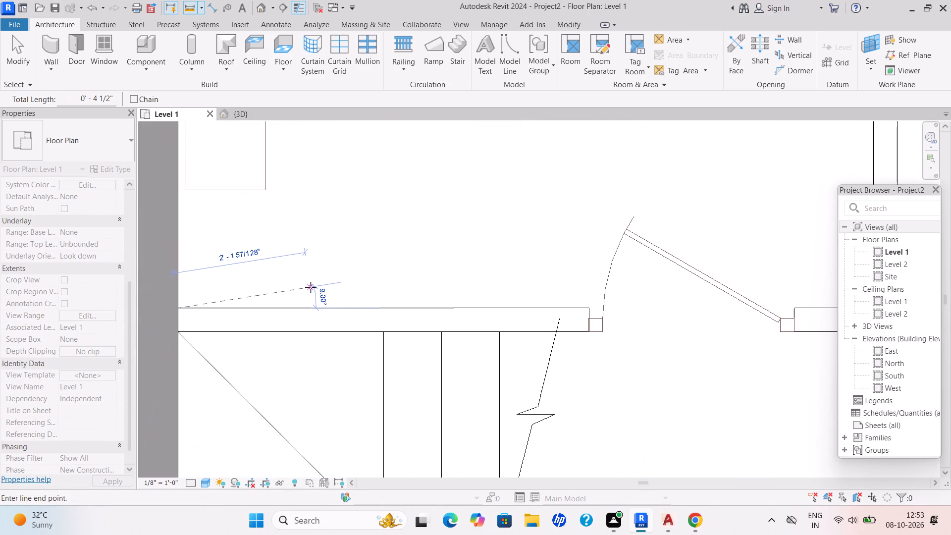
key(Escape)
scroll(313, 288, down, 3)
middle_drag(308, 295, 274, 315)
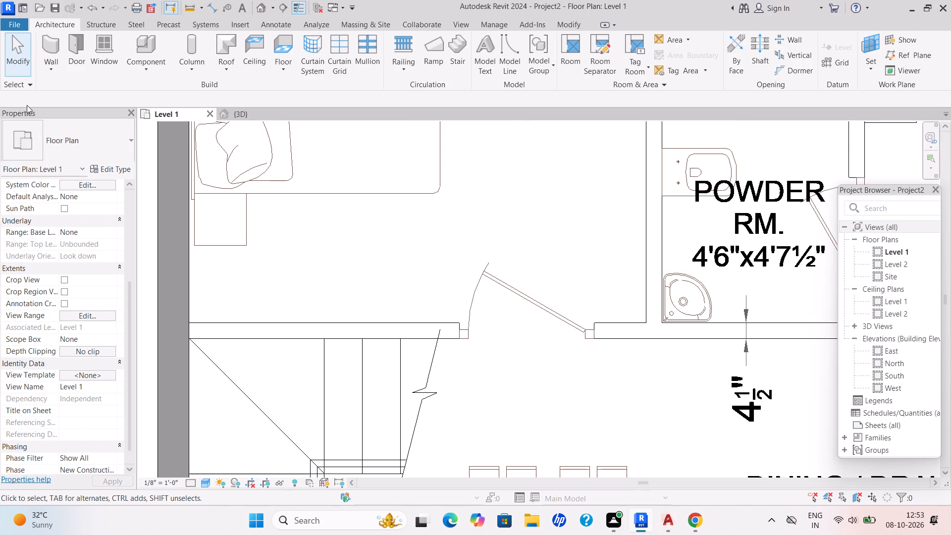
Start an architectural wall and duplicate the Generic - 8" type as a new type named WALL 4.5".
click(63, 74)
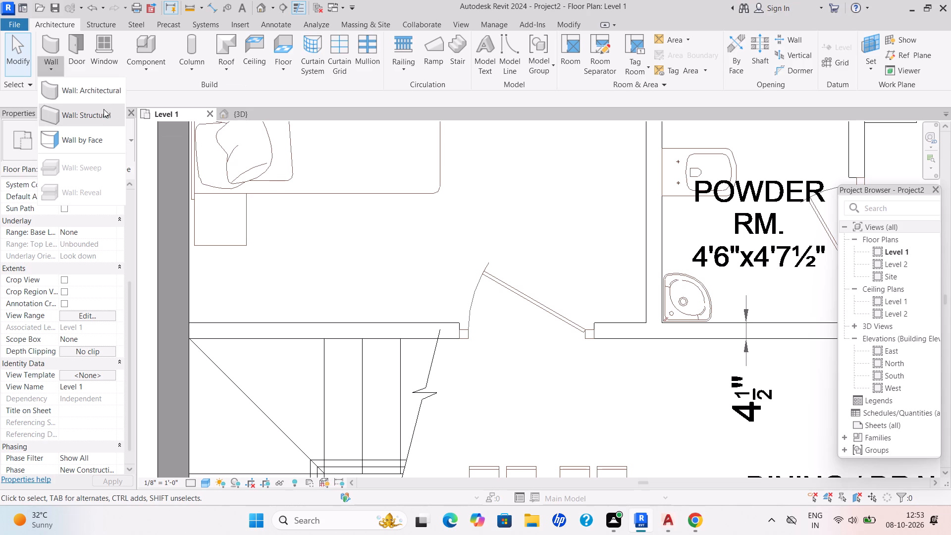
click(106, 98)
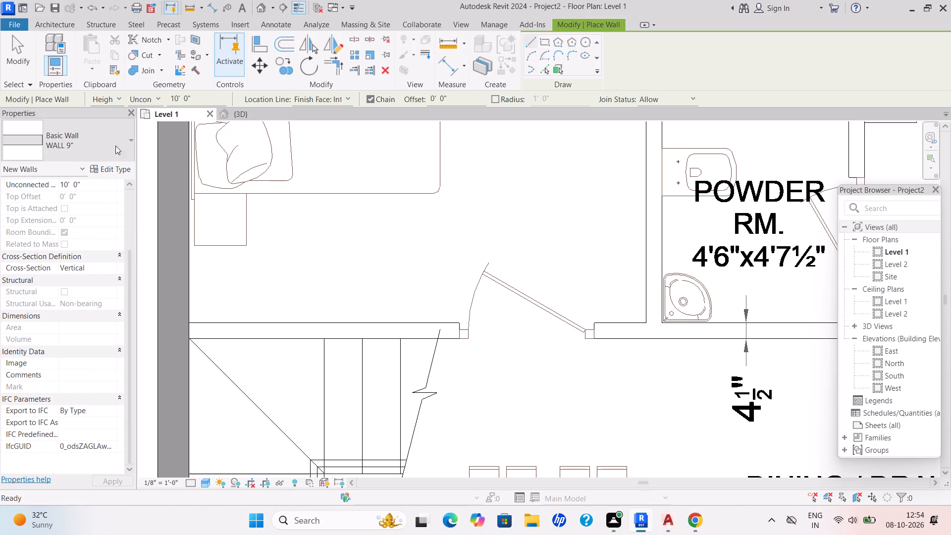
click(124, 142)
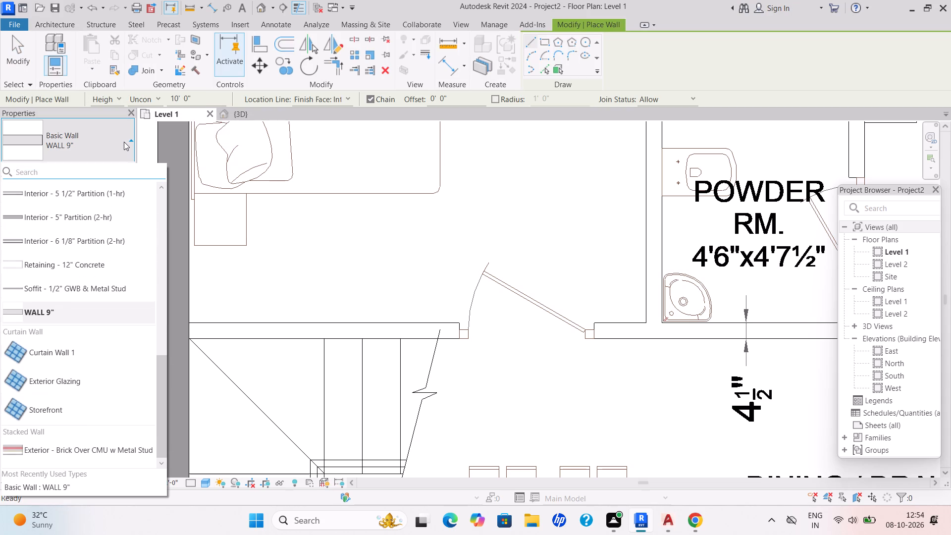
scroll(99, 351, up, 3)
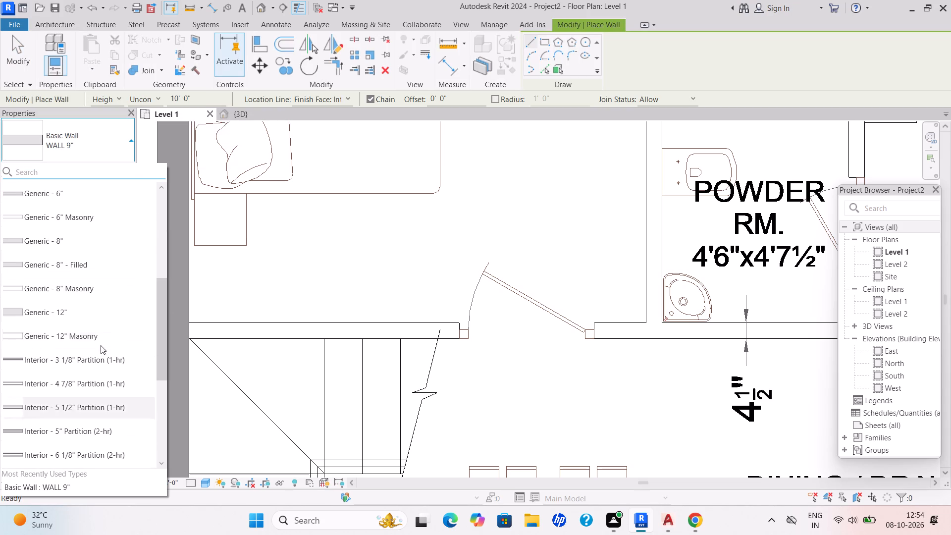
click(71, 234)
click(118, 163)
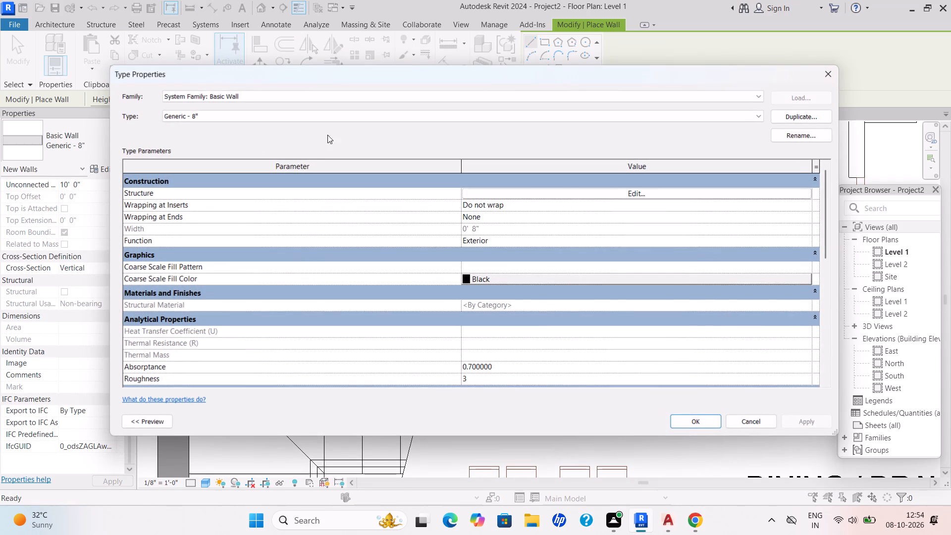
click(813, 119)
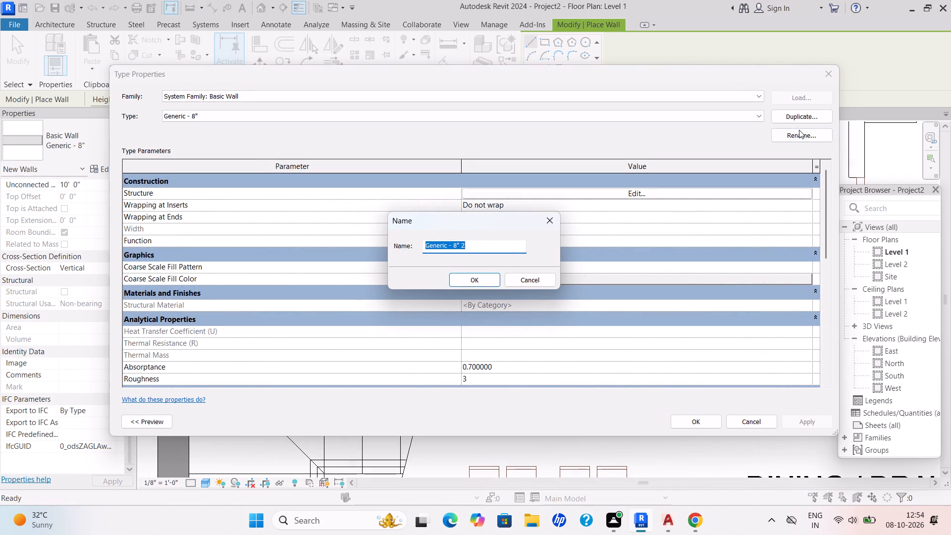
key(BackSpace)
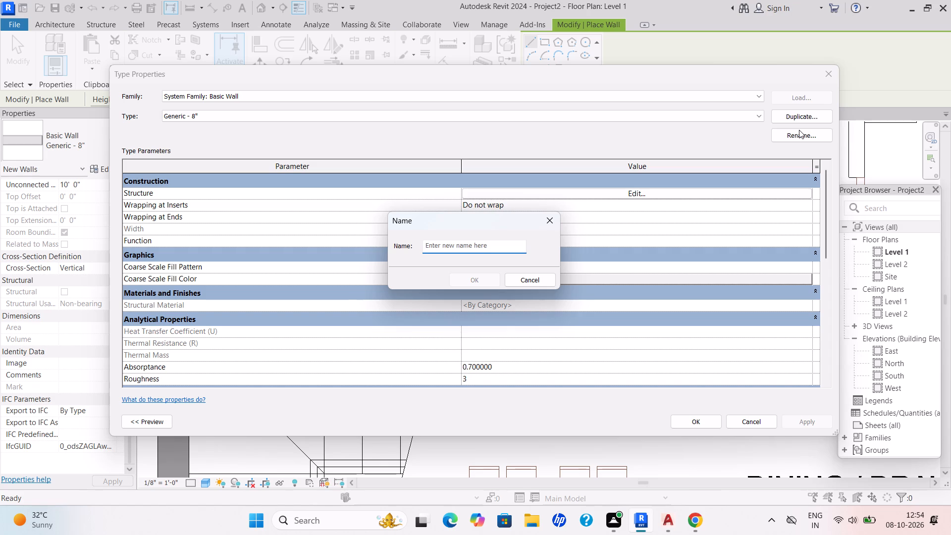
text(WALL 4.5")
key(Return)
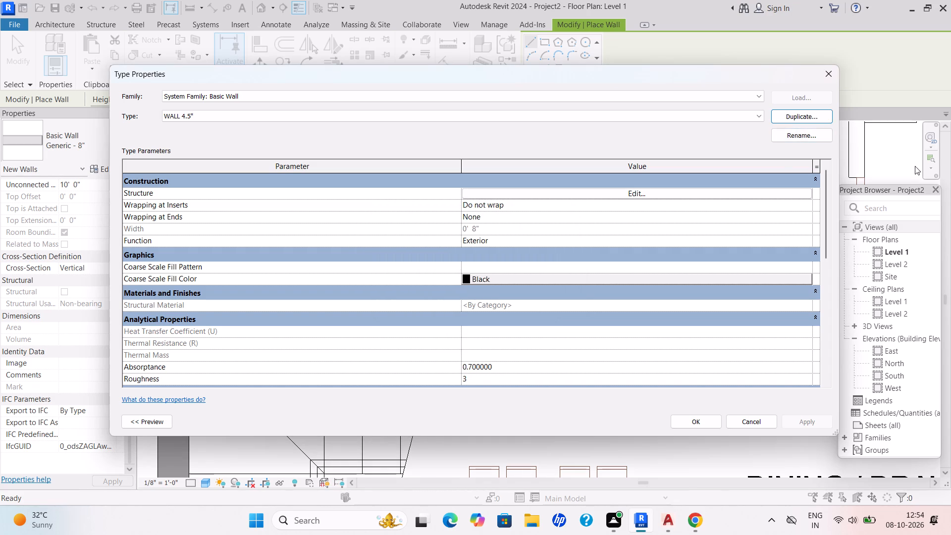
Set the WALL 4.5" type's structure layer thickness to 4.5" and apply the type to the new walls.
click(630, 193)
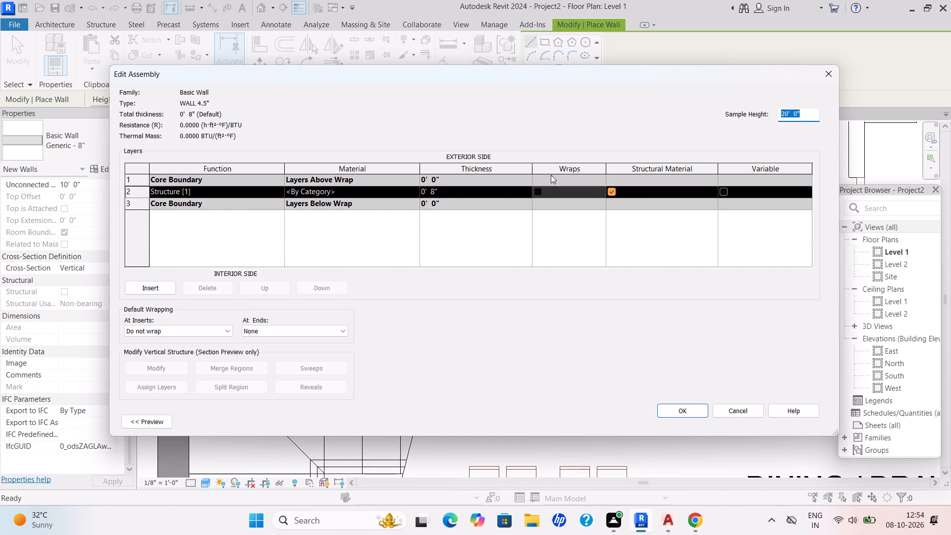
drag(451, 192, 332, 223)
key(BackSpace)
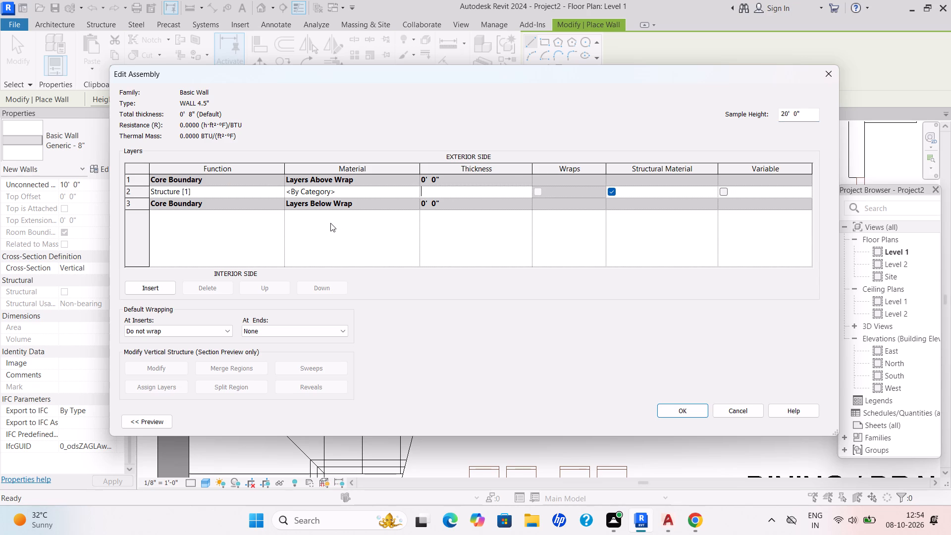
text(4.5")
key(Return)
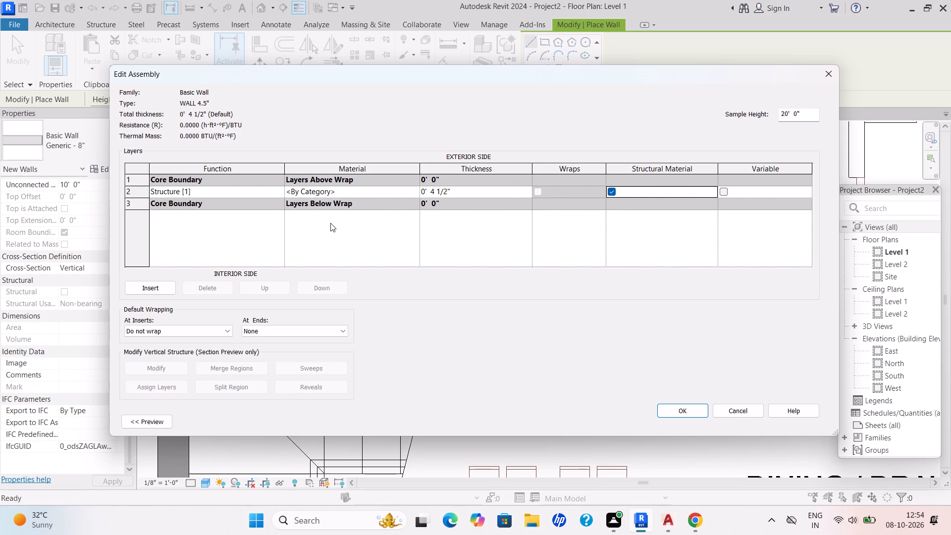
click(695, 415)
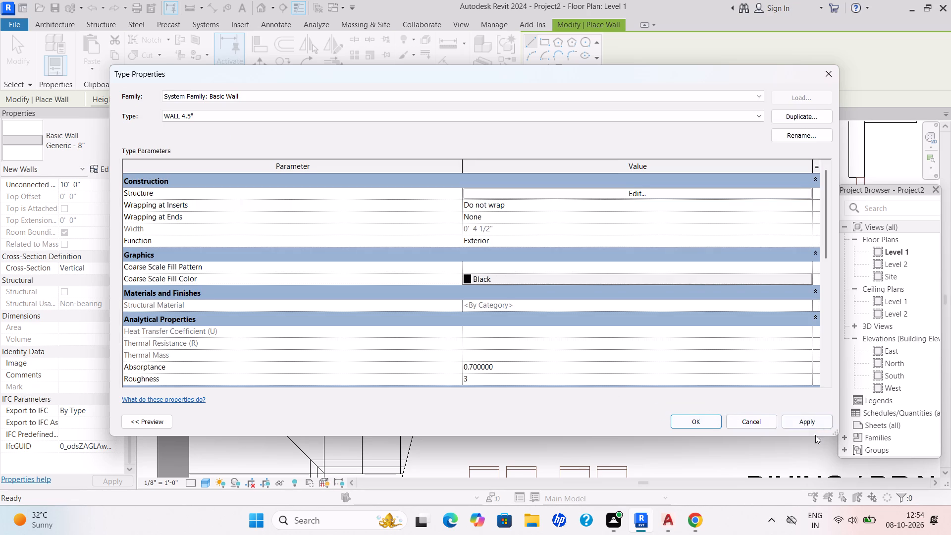
click(813, 427)
click(699, 422)
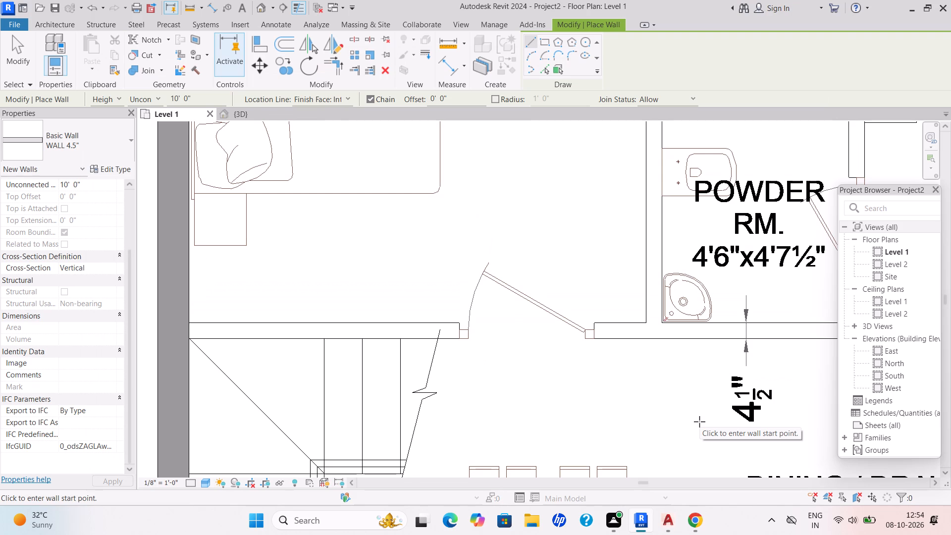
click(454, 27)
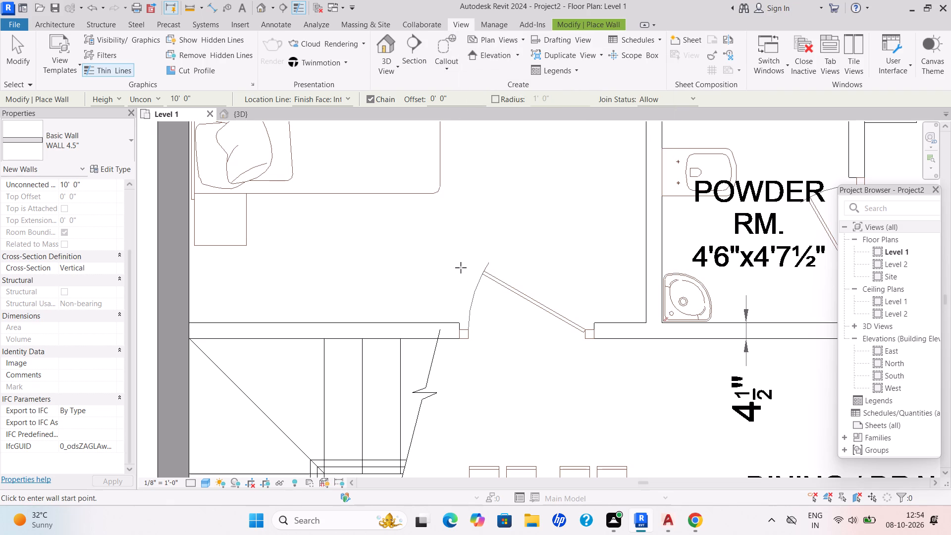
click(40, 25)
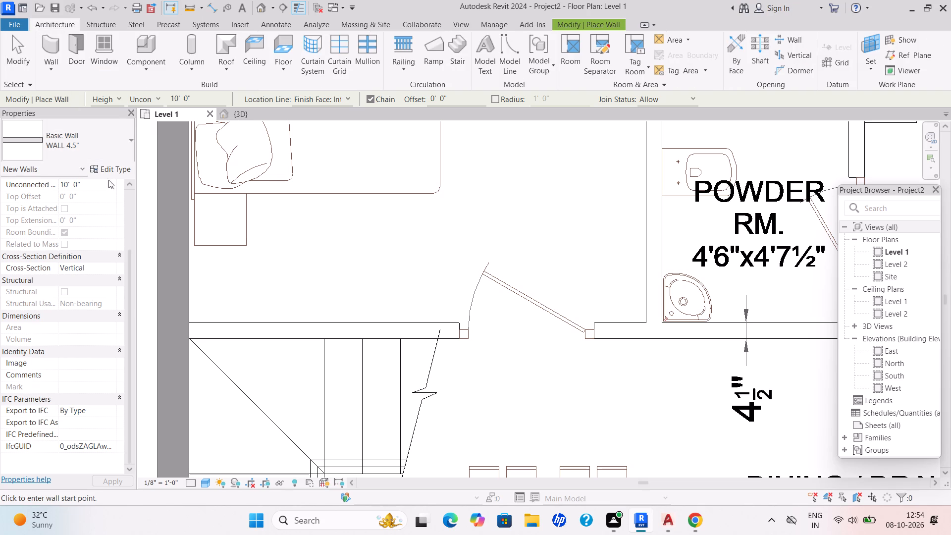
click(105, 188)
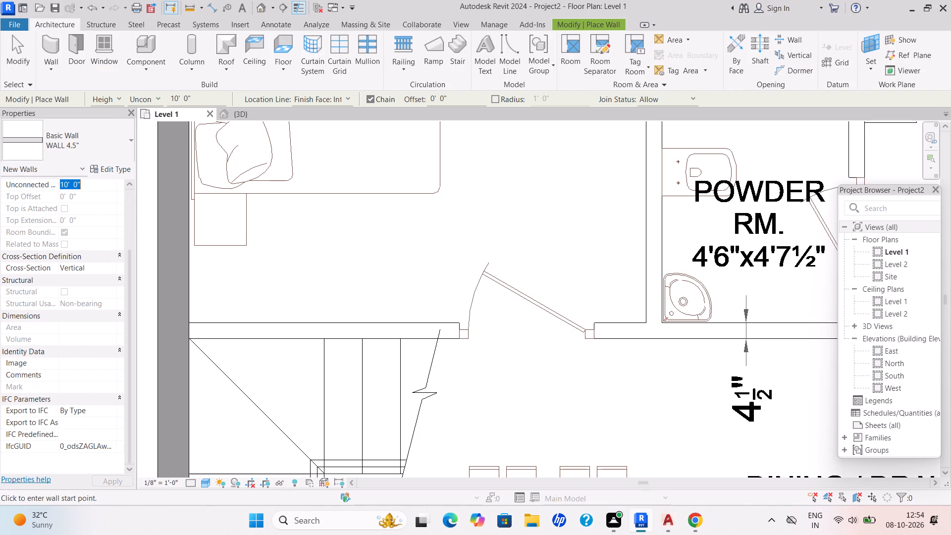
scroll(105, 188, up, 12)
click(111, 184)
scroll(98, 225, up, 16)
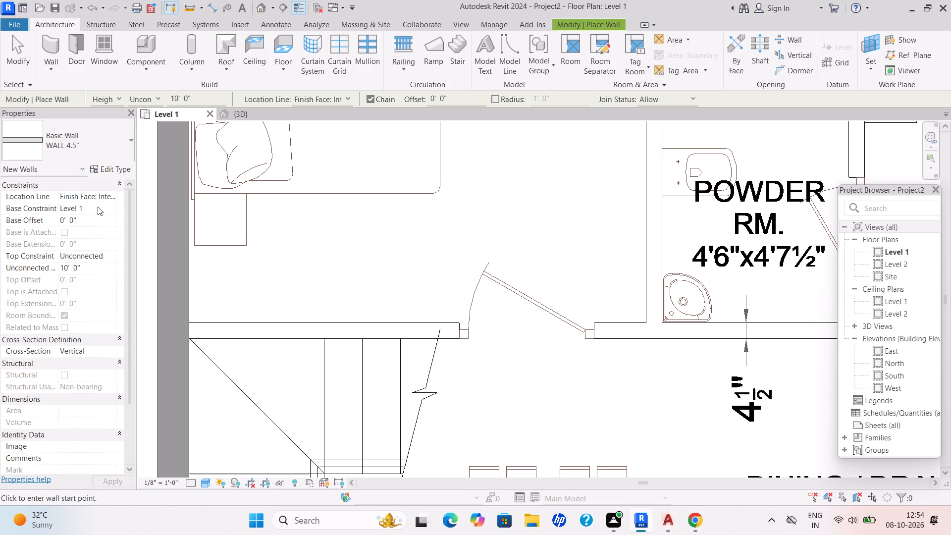
Draw a 4.5" wall about 16'-3" long from the exterior wall beside the staircase to the powder room's outer corner at the dining area.
scroll(248, 255, down, 2)
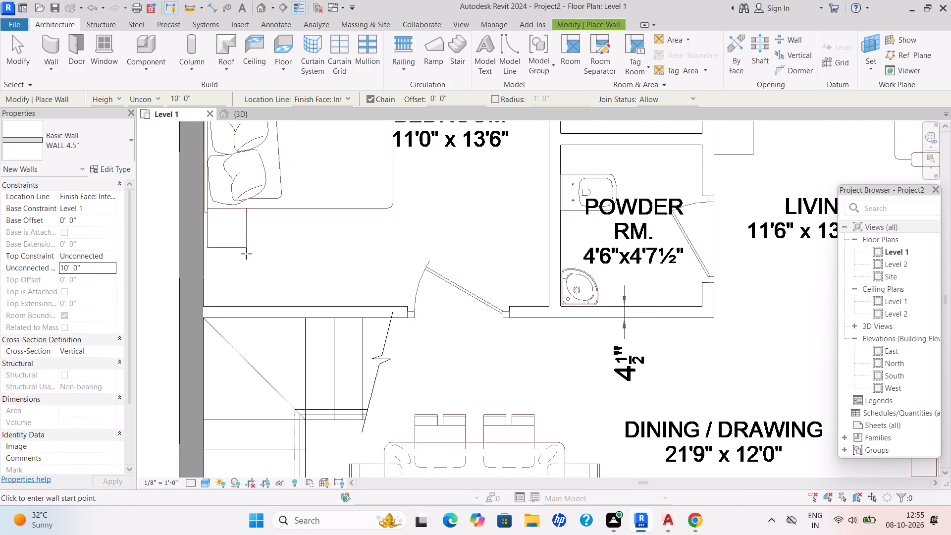
scroll(246, 252, down, 6)
scroll(274, 317, down, 2)
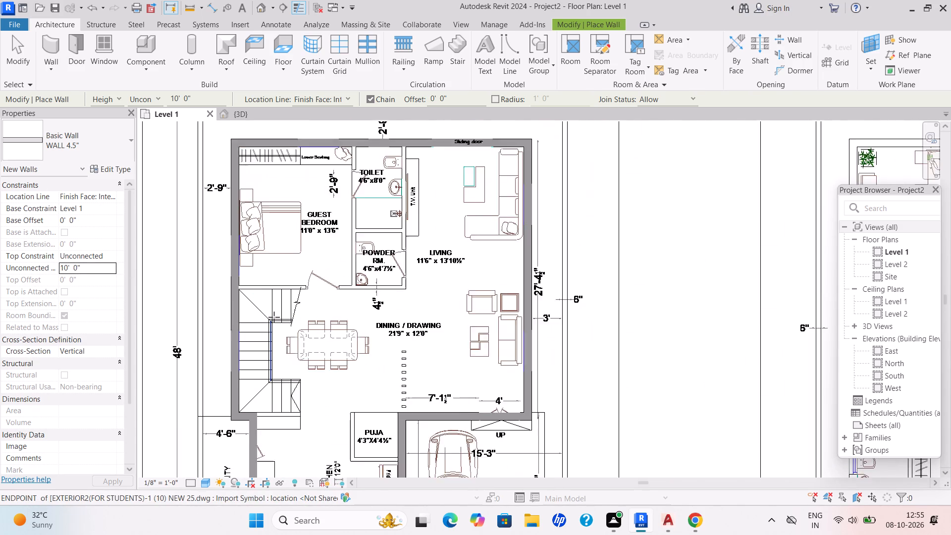
scroll(274, 317, down, 1)
middle_drag(275, 317, 277, 312)
scroll(290, 282, up, 6)
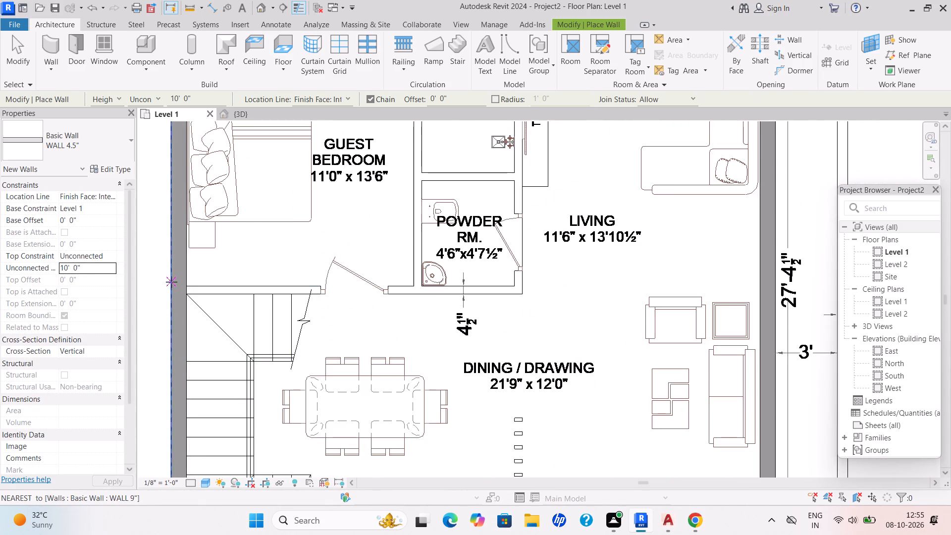
scroll(171, 282, up, 5)
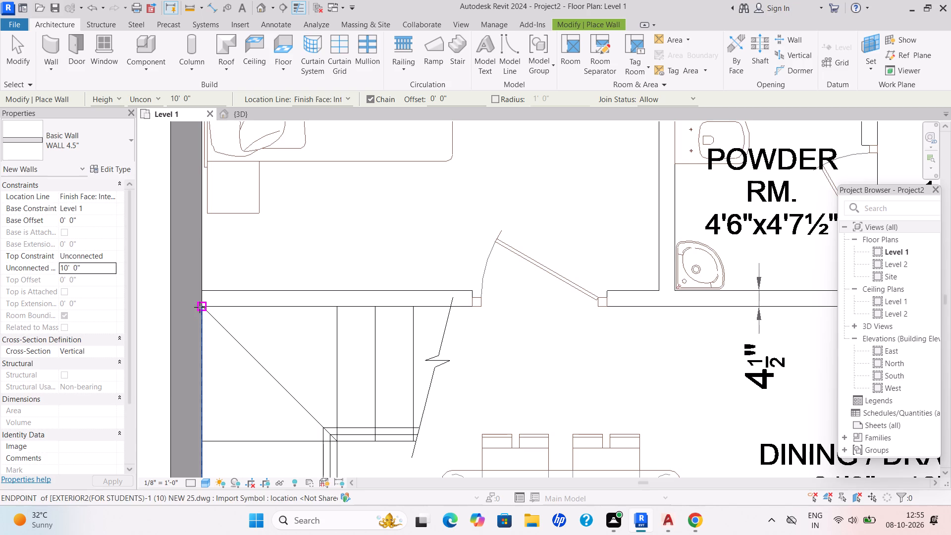
click(200, 307)
scroll(495, 309, down, 1)
middle_drag(495, 309, 345, 317)
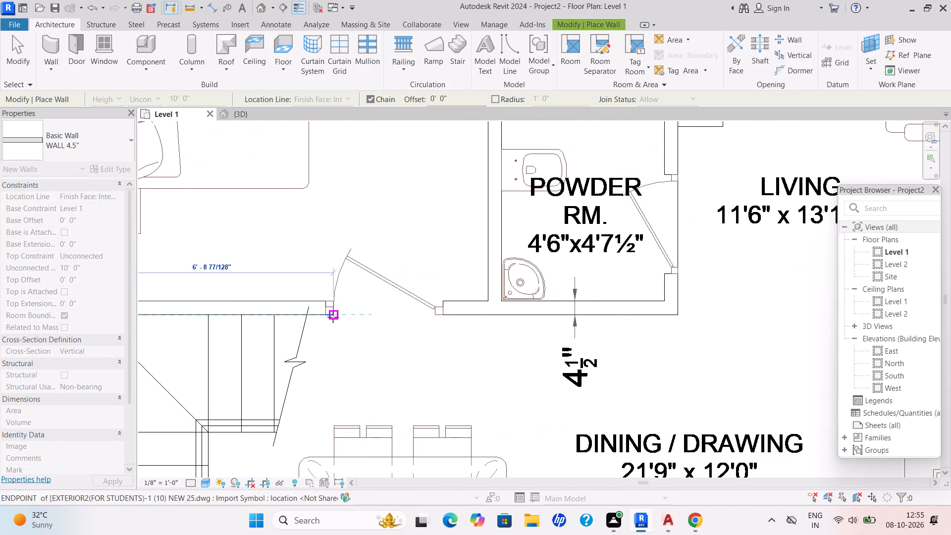
scroll(636, 312, down, 1)
middle_drag(636, 312, 491, 324)
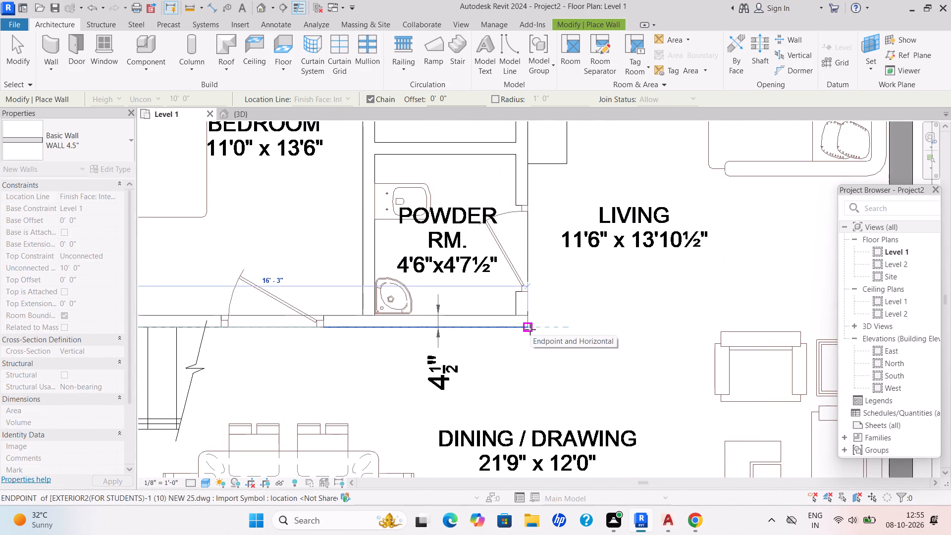
scroll(530, 330, up, 4)
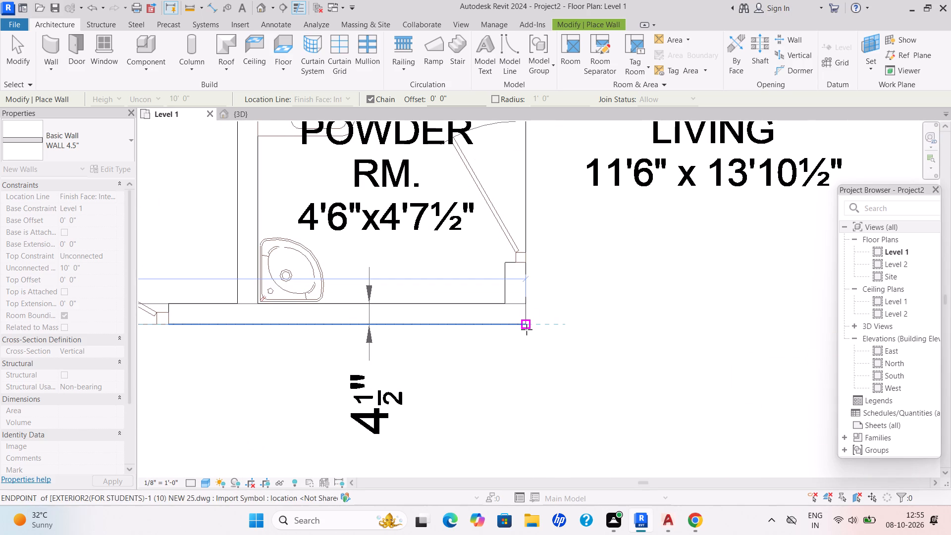
click(527, 329)
Continue the 4.5" wall from that corner along the living room side of the powder room and toilet to the exterior wall, and end the chain.
scroll(537, 206, down, 2)
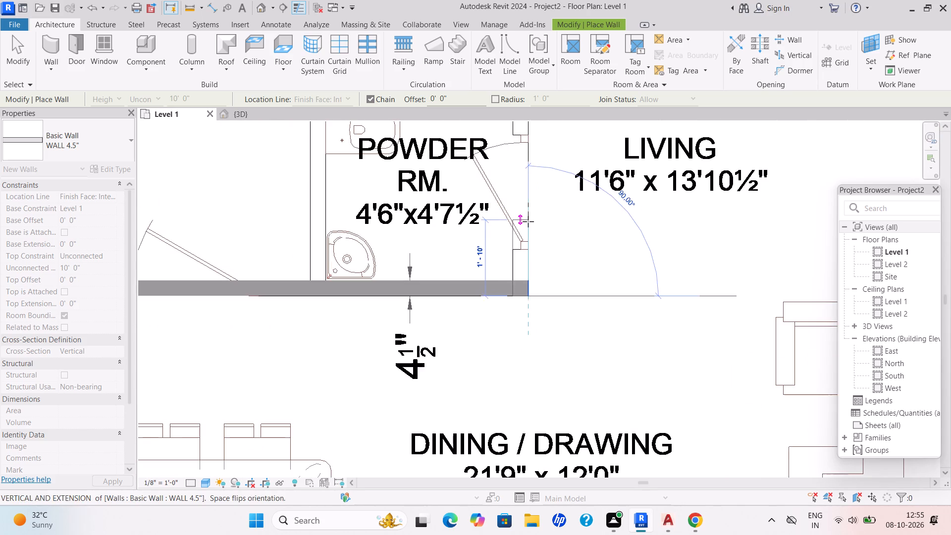
scroll(528, 221, down, 1)
middle_drag(524, 229, 498, 298)
scroll(510, 261, down, 4)
middle_drag(490, 246, 489, 292)
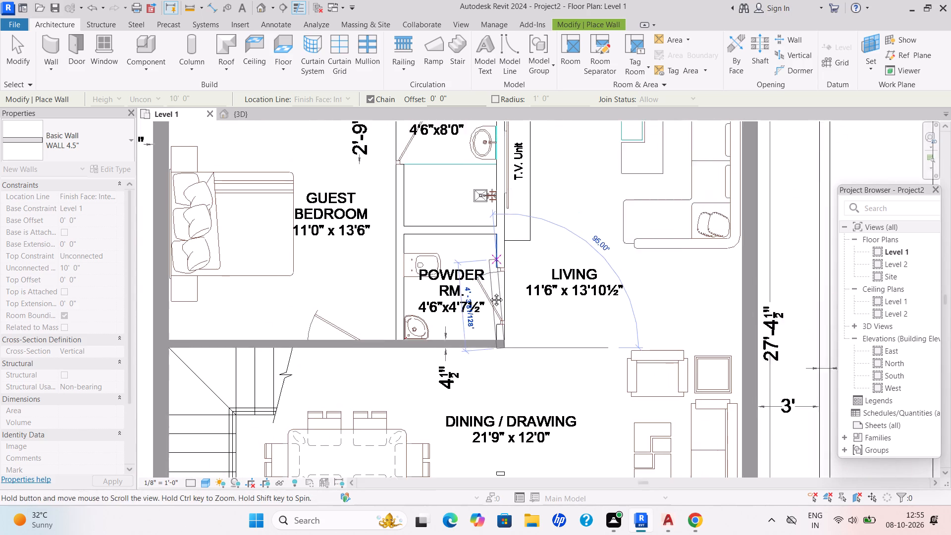
middle_drag(489, 292, 470, 340)
scroll(472, 335, down, 2)
scroll(474, 295, up, 5)
middle_drag(474, 291, 473, 307)
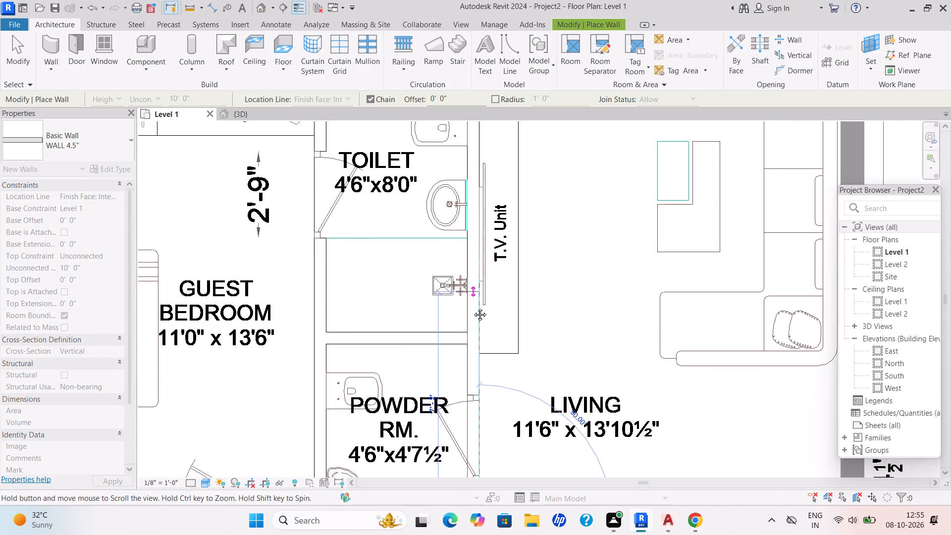
middle_drag(473, 307, 472, 376)
scroll(466, 349, down, 1)
scroll(473, 200, up, 4)
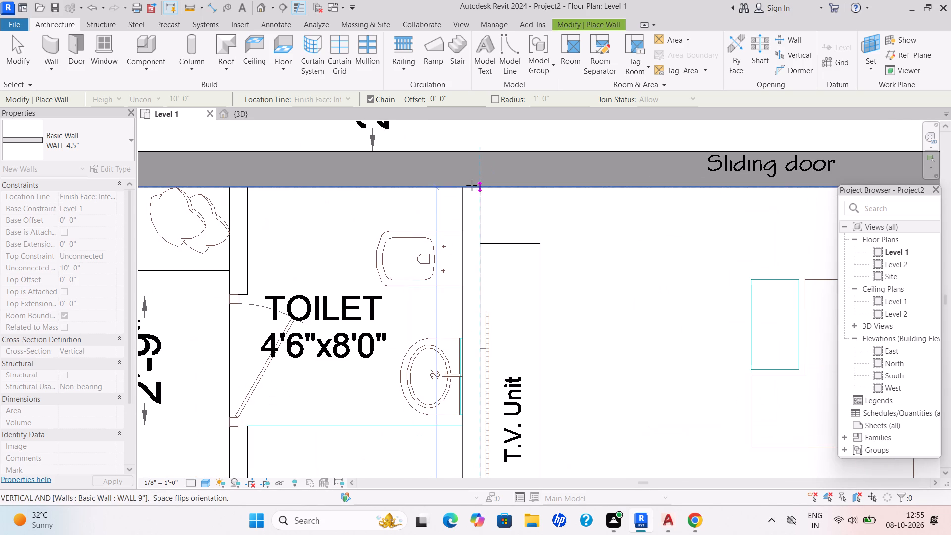
click(478, 185)
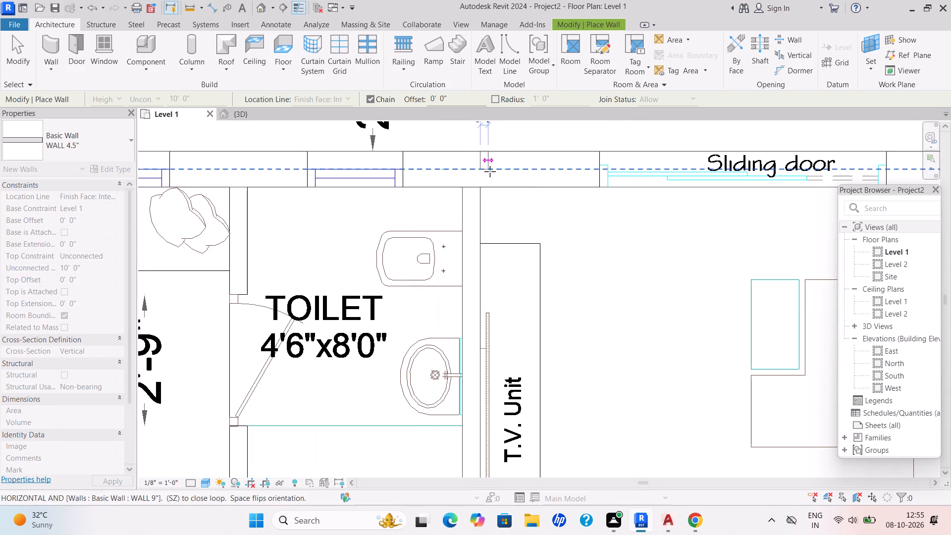
key(Escape)
Draw a 4.5" wall about 4'-3" long from the exterior wall along the staircase's kitchen side to the stair's end, and end the chain.
scroll(500, 276, down, 2)
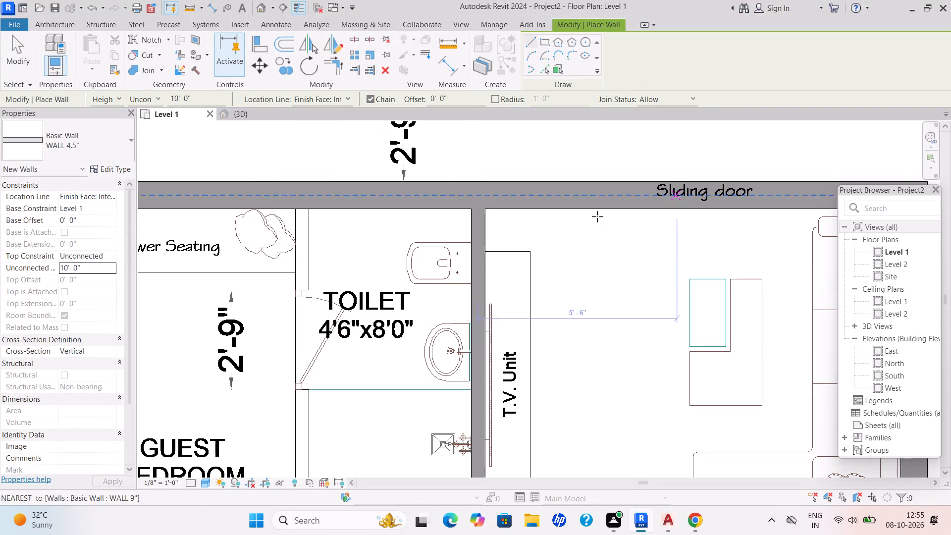
scroll(444, 268, down, 5)
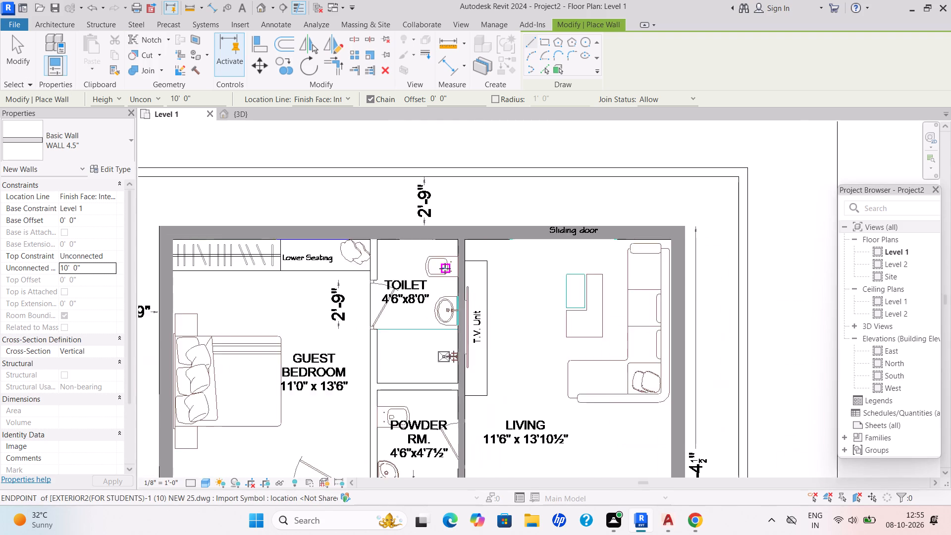
scroll(445, 268, down, 5)
middle_drag(446, 294, 348, 258)
scroll(481, 324, up, 3)
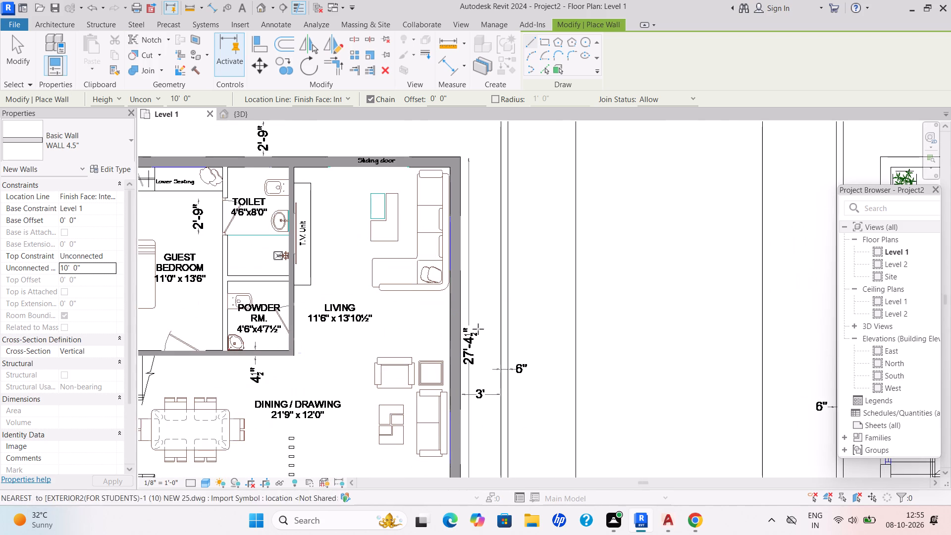
scroll(288, 384, down, 1)
middle_drag(288, 384, 346, 320)
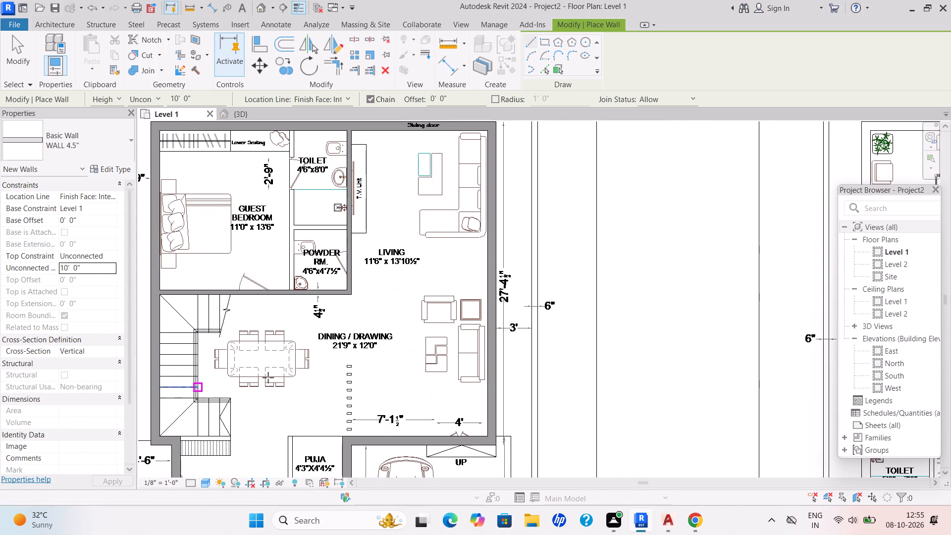
scroll(305, 371, up, 1)
middle_drag(305, 371, 379, 305)
scroll(254, 389, up, 2)
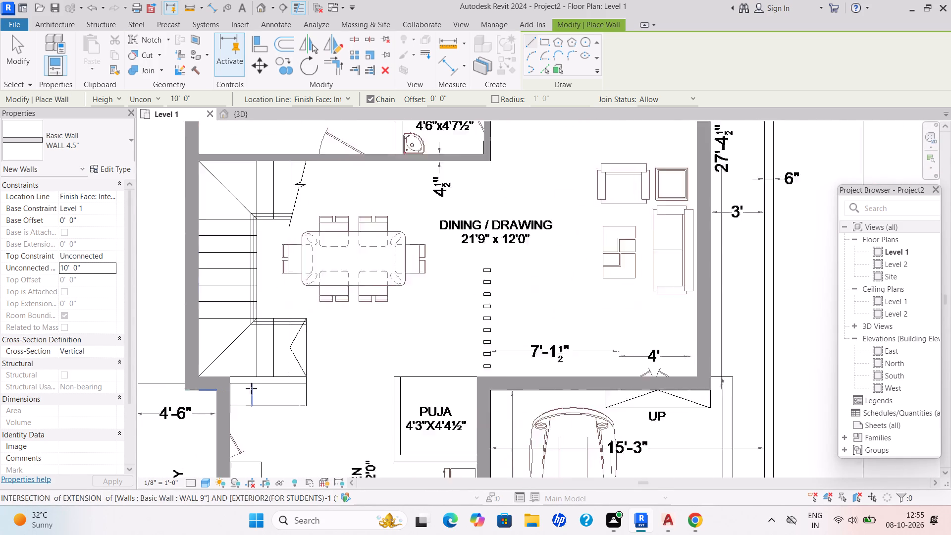
scroll(251, 388, up, 3)
click(216, 380)
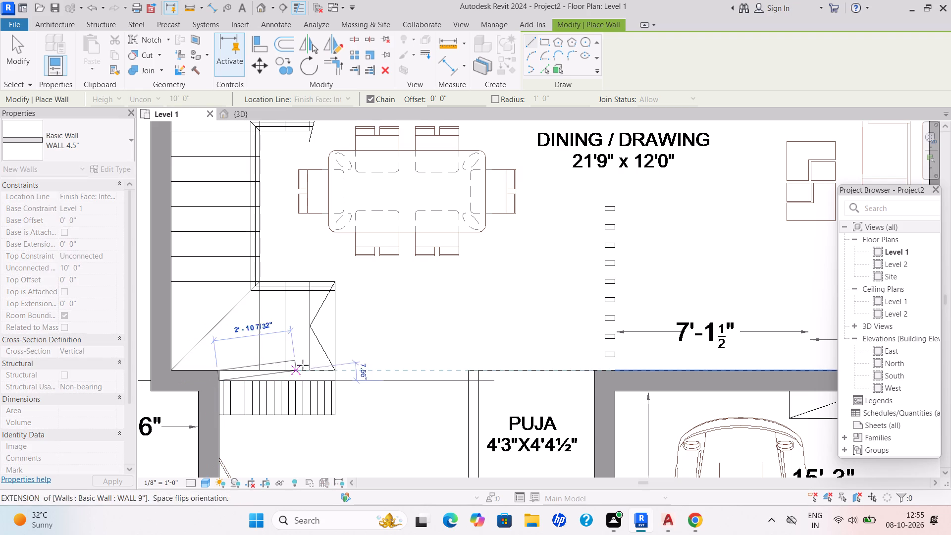
scroll(339, 380, up, 4)
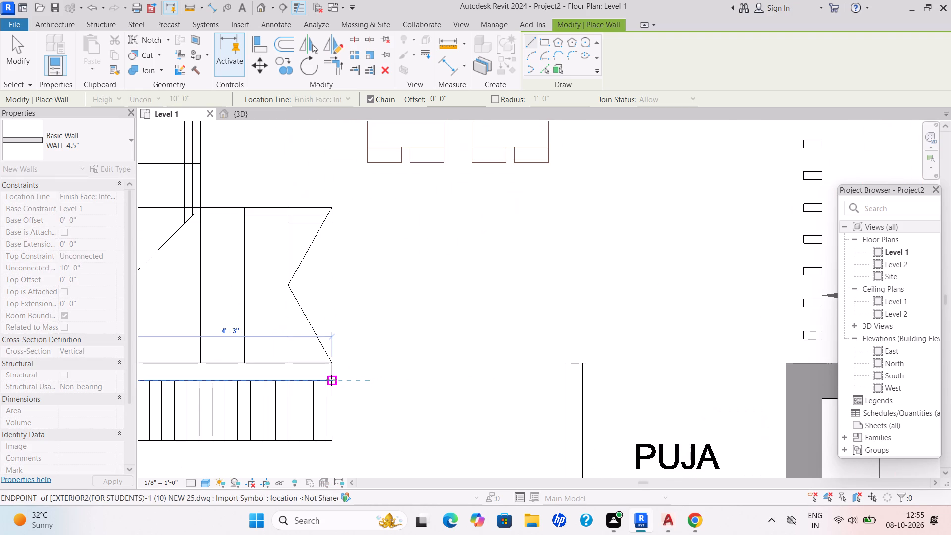
click(331, 380)
key(Escape)
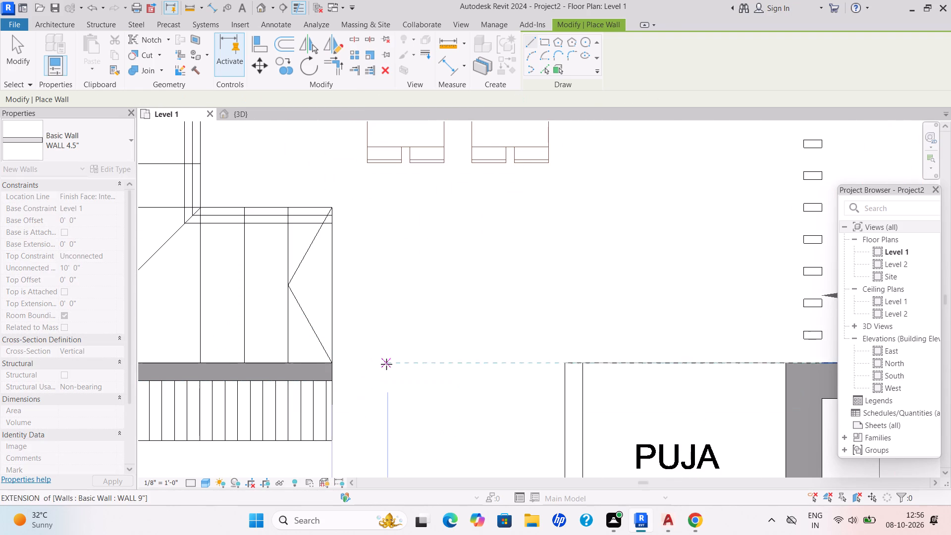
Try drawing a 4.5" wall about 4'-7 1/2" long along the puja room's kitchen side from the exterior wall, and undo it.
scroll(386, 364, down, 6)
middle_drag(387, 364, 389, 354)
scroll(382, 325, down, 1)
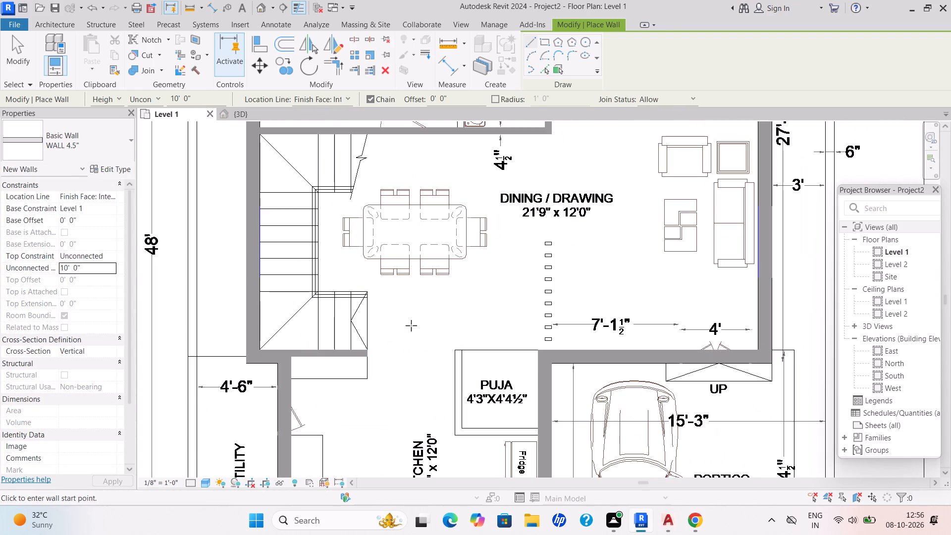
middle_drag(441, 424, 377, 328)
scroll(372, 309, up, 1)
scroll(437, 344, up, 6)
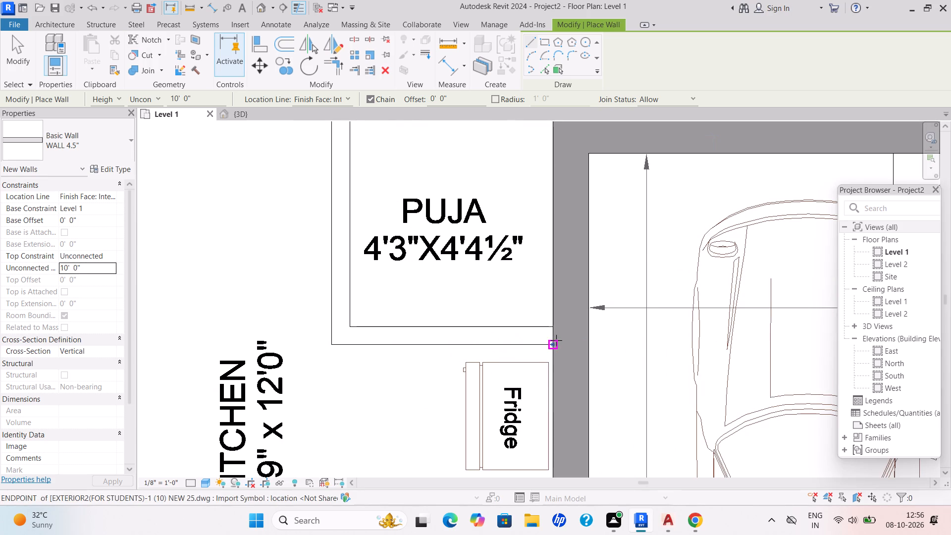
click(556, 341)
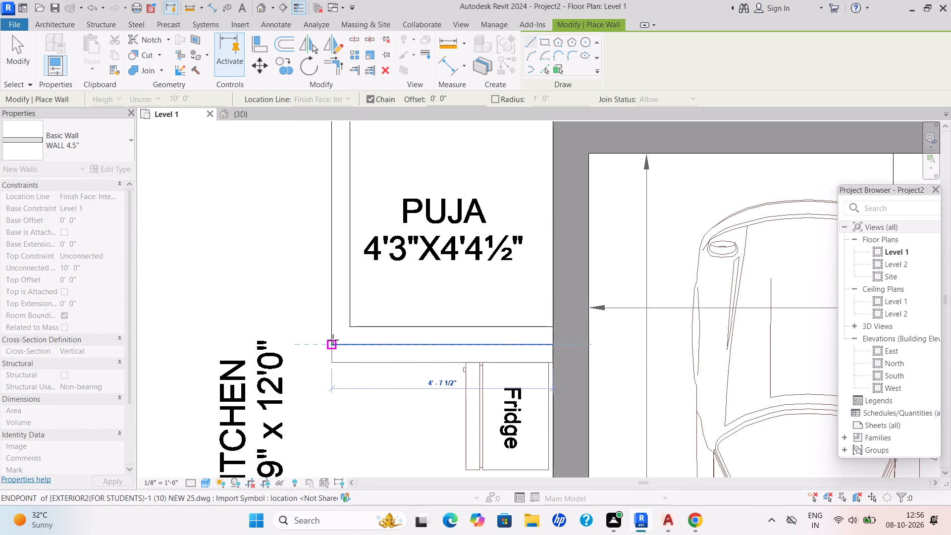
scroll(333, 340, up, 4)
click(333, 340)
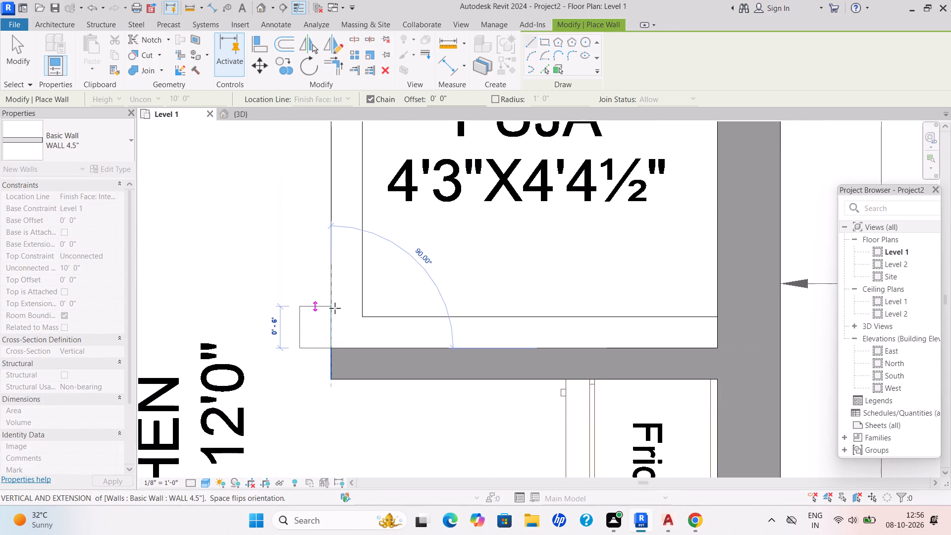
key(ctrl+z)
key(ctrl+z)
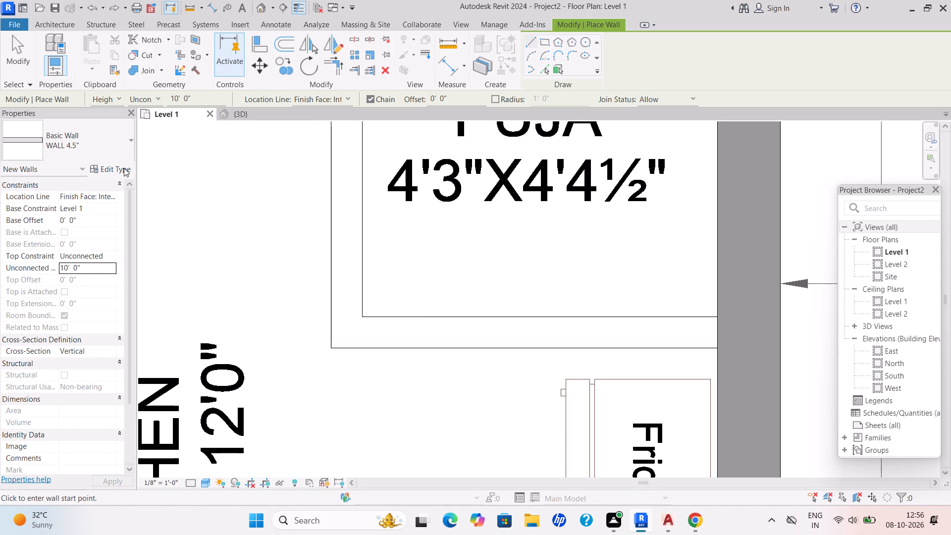
Draw the puja room's 4.5" walls, flipped inward: about 4'-7 1/2" along the fridge side, continuing to its corner at the dining area.
click(718, 347)
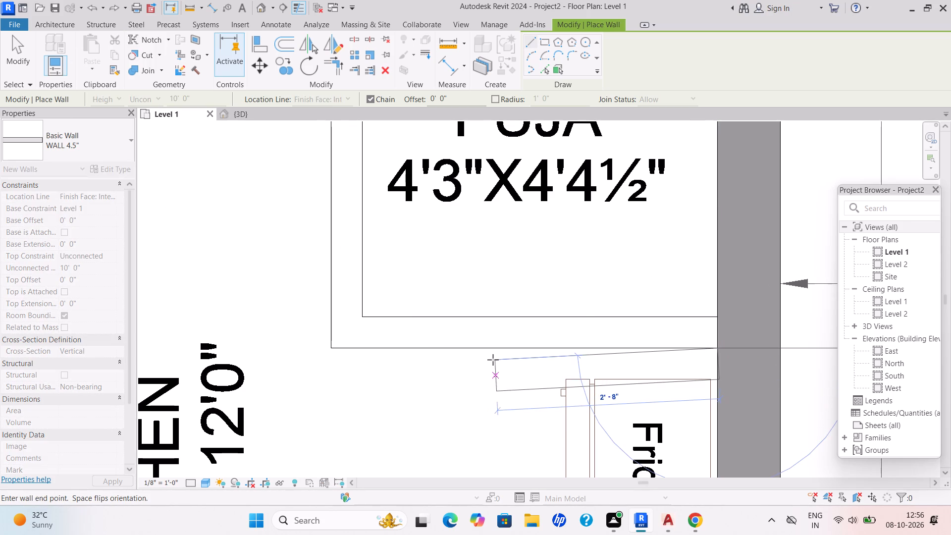
key(space)
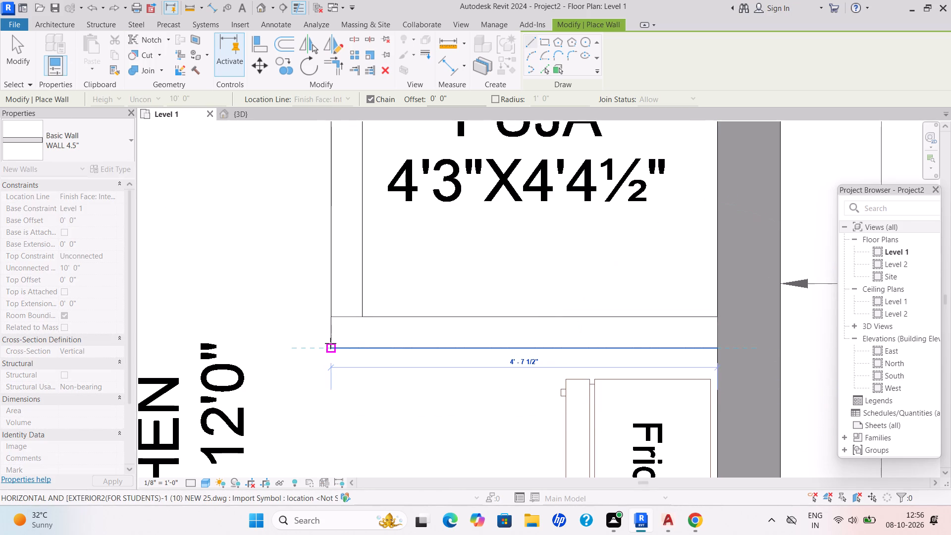
click(330, 343)
scroll(330, 234, down, 2)
middle_drag(330, 242, 338, 431)
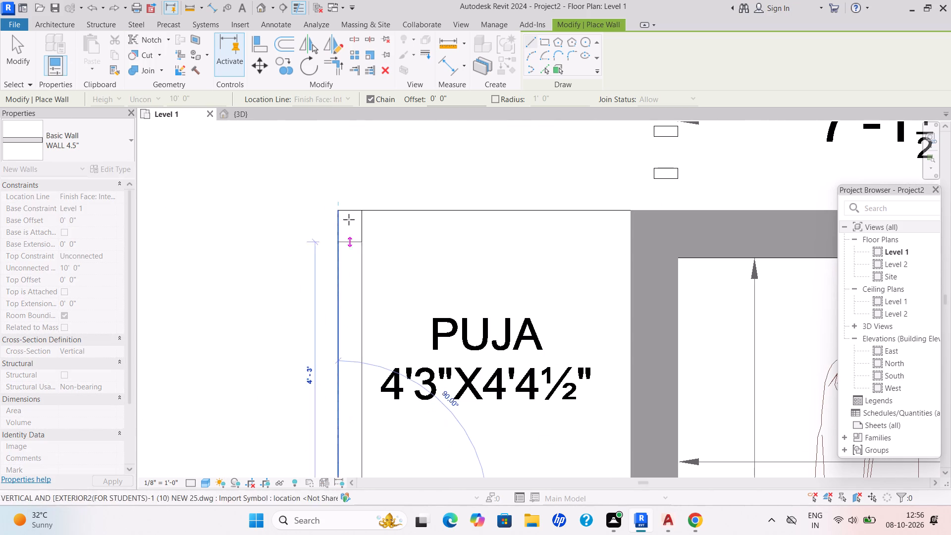
scroll(350, 203, down, 1)
scroll(350, 203, up, 6)
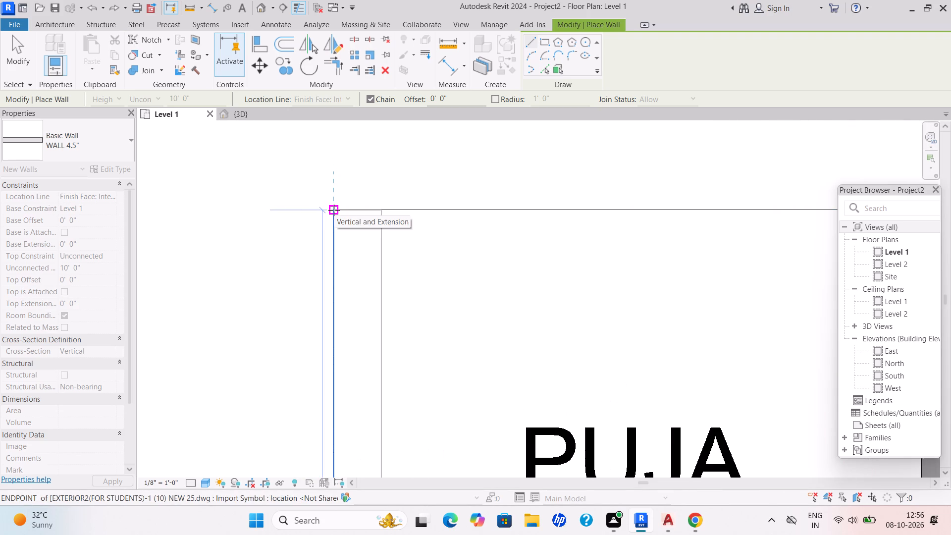
scroll(334, 210, up, 4)
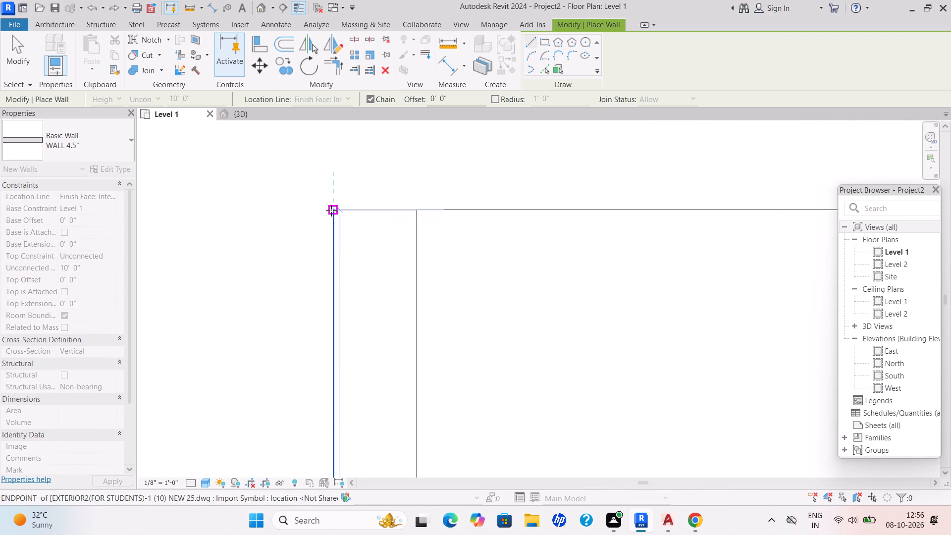
click(331, 211)
key(Escape)
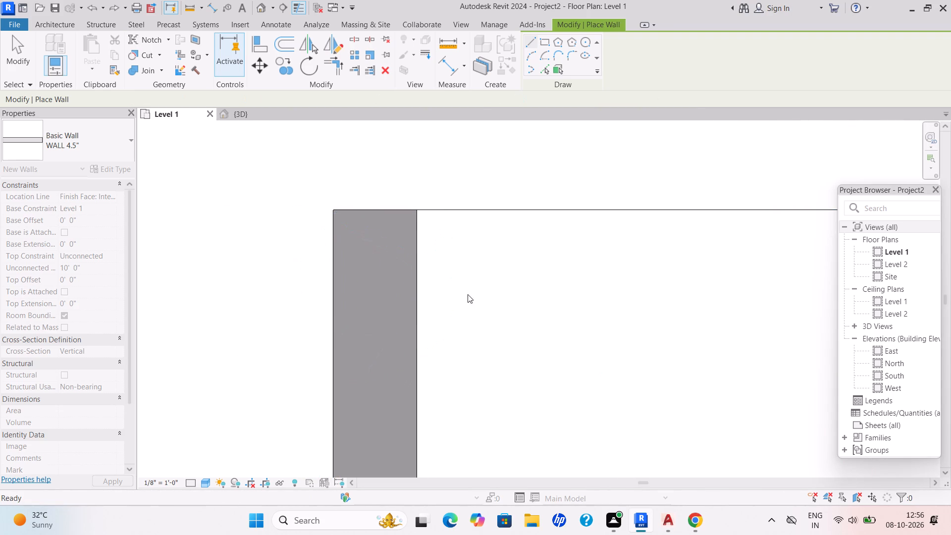
Examine the ground floor plan around the puja, kitchen, dining, staircase and portico areas.
scroll(468, 294, down, 1)
scroll(460, 342, down, 2)
middle_drag(436, 335, 375, 304)
scroll(417, 319, down, 3)
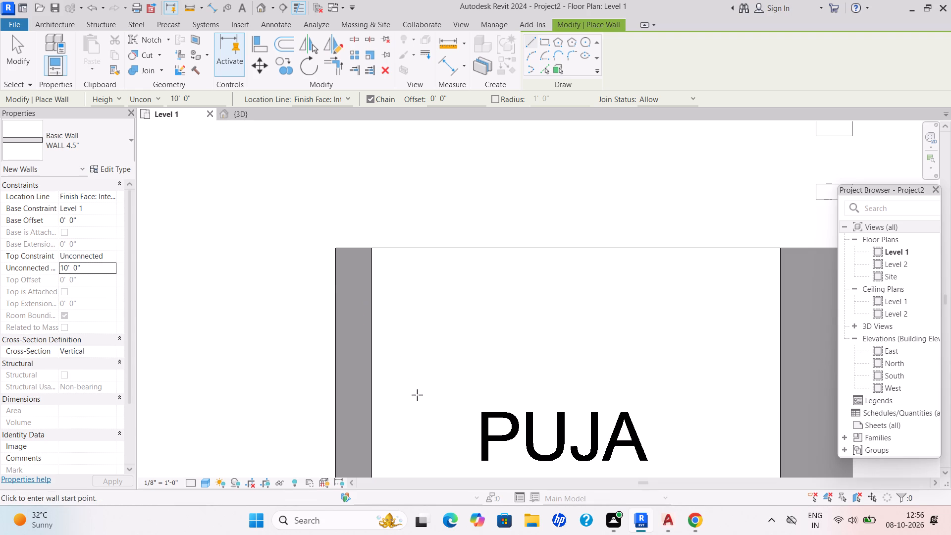
scroll(425, 382, down, 3)
middle_drag(423, 380, 349, 393)
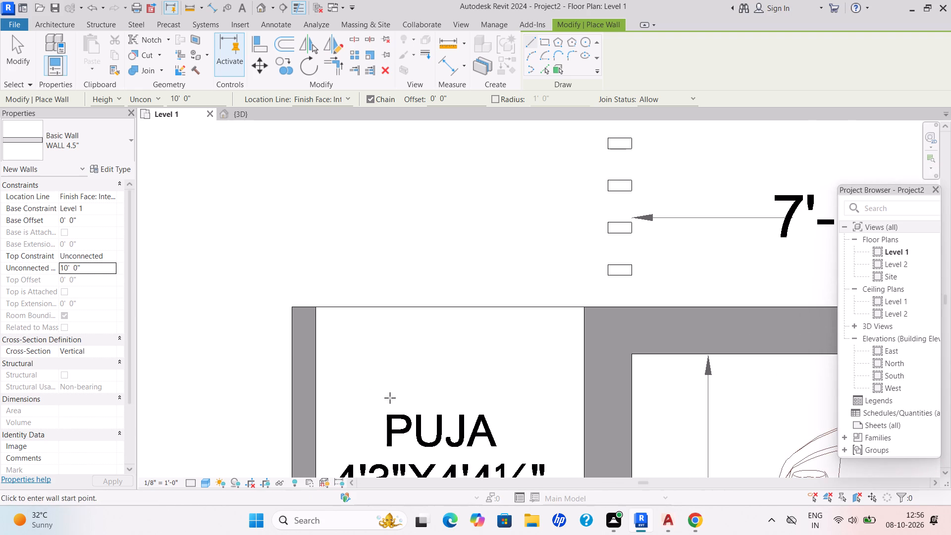
scroll(352, 323, down, 5)
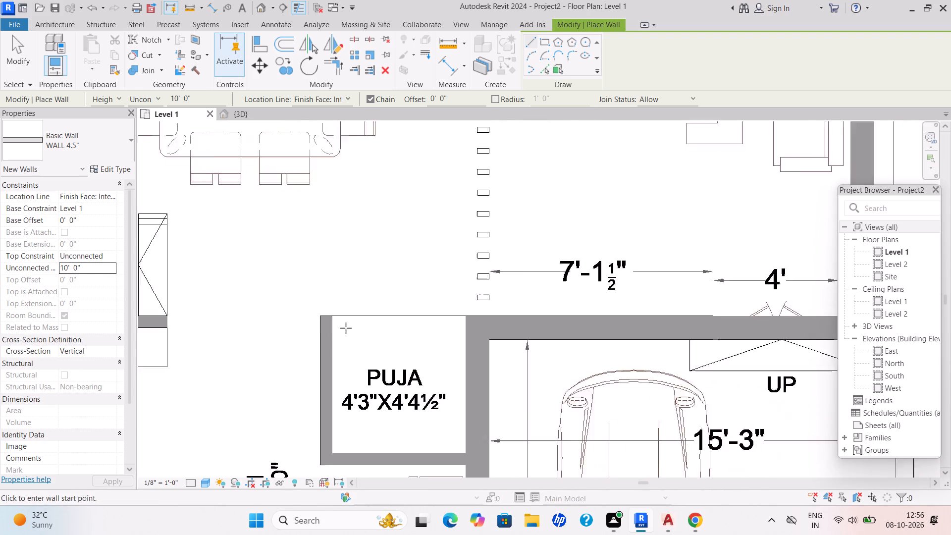
scroll(346, 328, down, 4)
middle_drag(420, 261, 362, 360)
scroll(413, 303, down, 3)
middle_drag(413, 306, 407, 343)
scroll(410, 343, down, 1)
middle_drag(410, 343, 423, 320)
scroll(444, 288, down, 2)
middle_drag(444, 288, 481, 229)
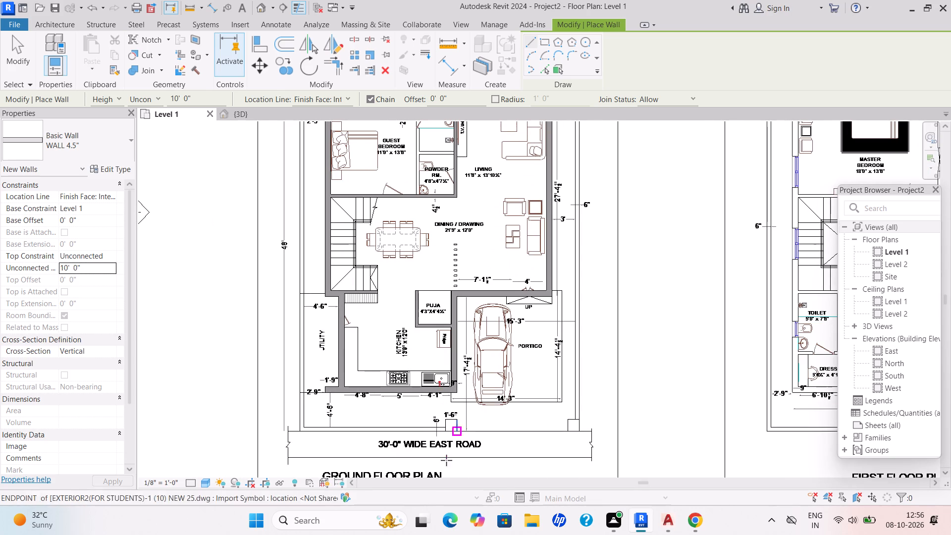
scroll(548, 325, up, 2)
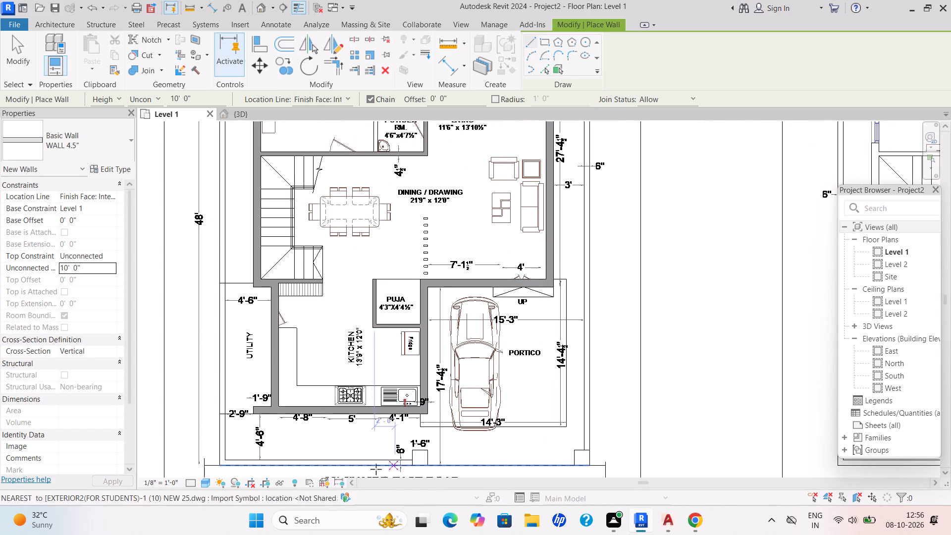
scroll(572, 301, down, 3)
middle_drag(565, 308, 505, 322)
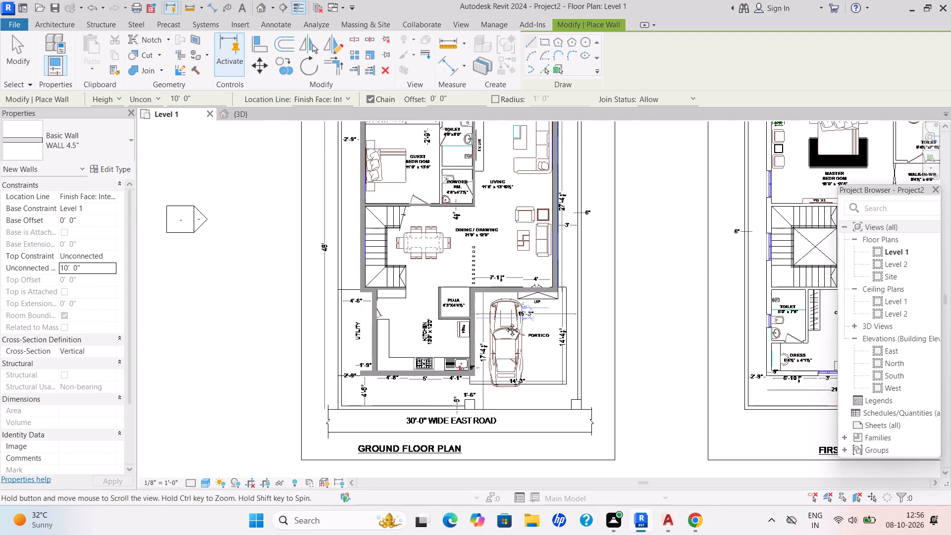
middle_drag(505, 322, 450, 344)
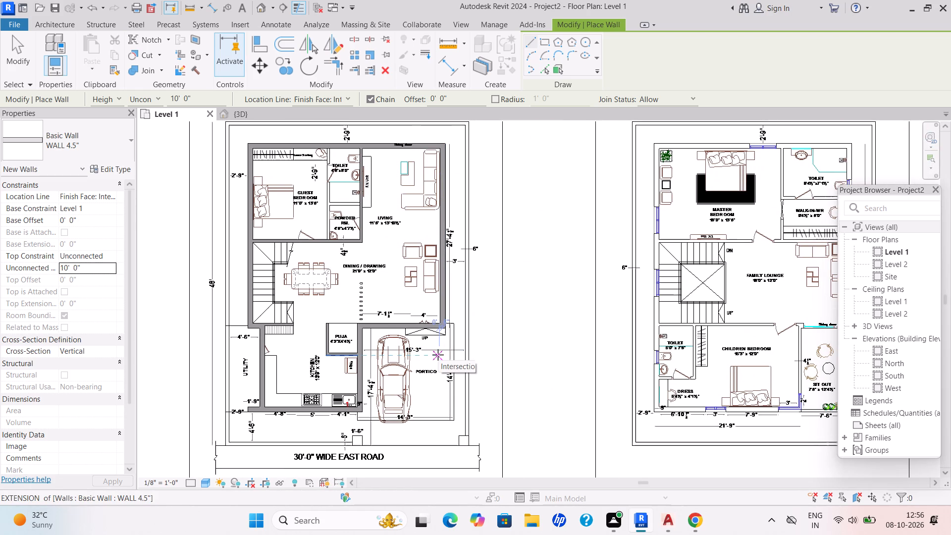
Start a sketched stair run from Level 1 to Level 2 and draw its boundary about 6'-0" along the kitchen side to the exterior wall.
click(48, 20)
key(Escape)
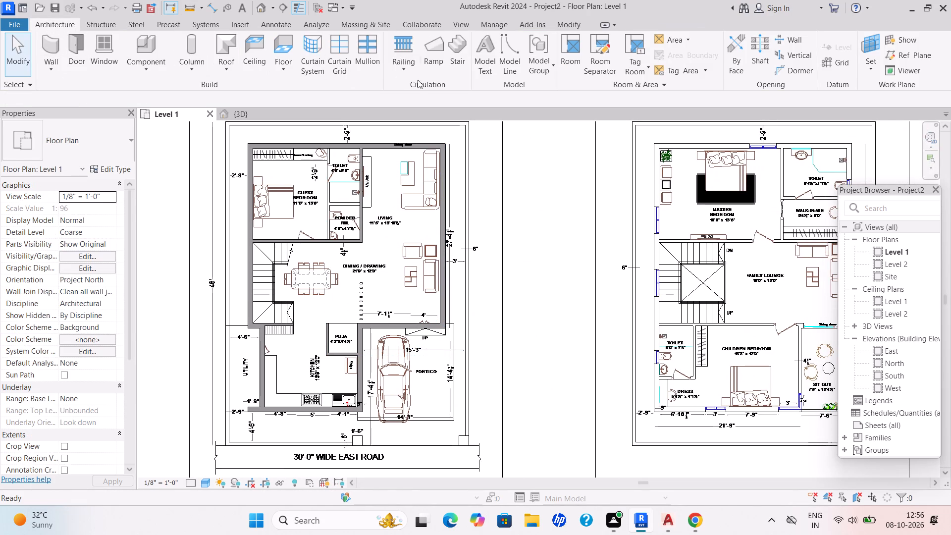
click(466, 59)
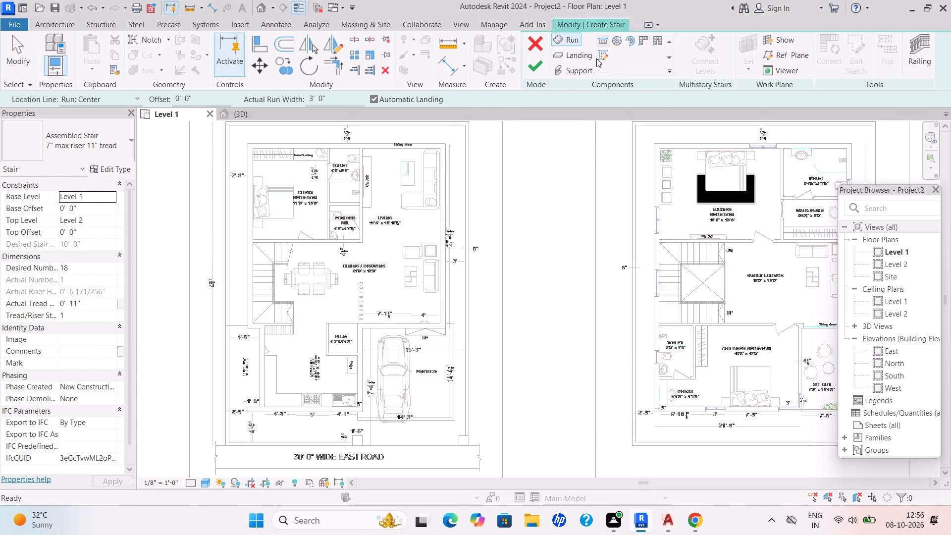
click(599, 56)
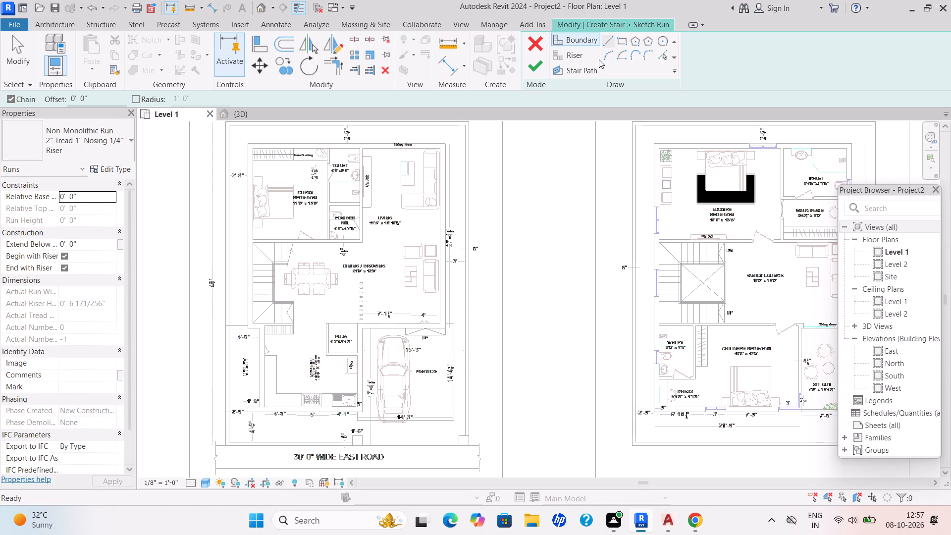
click(609, 35)
scroll(293, 321, up, 7)
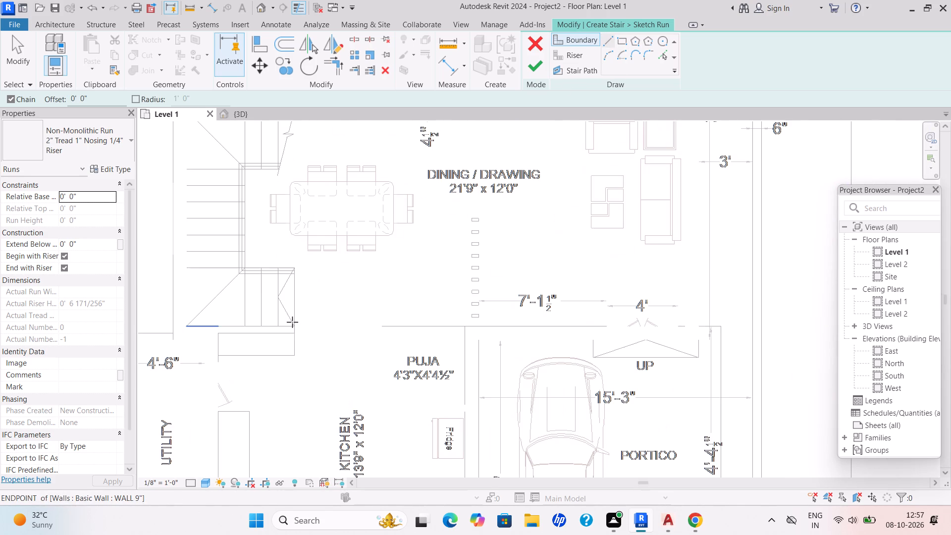
scroll(294, 321, up, 2)
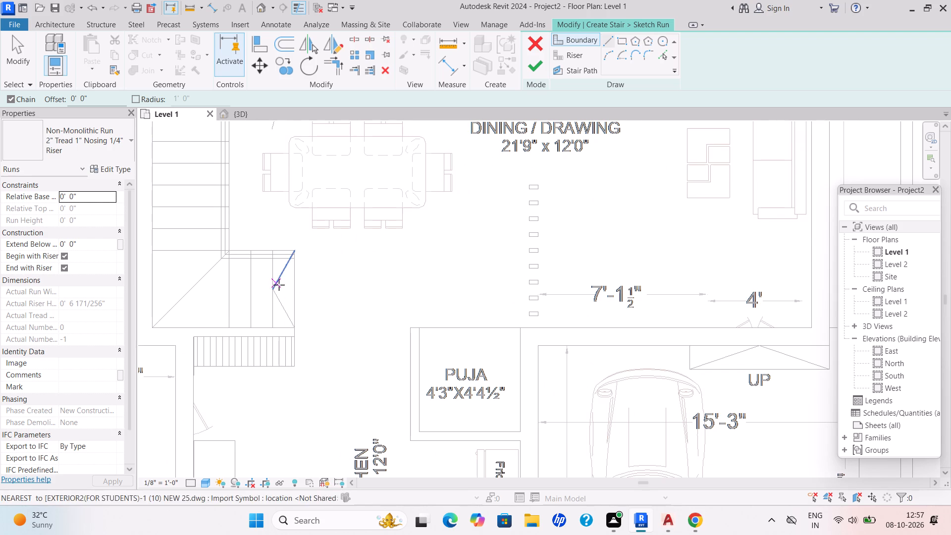
scroll(180, 274, up, 4)
scroll(380, 354, down, 1)
click(358, 359)
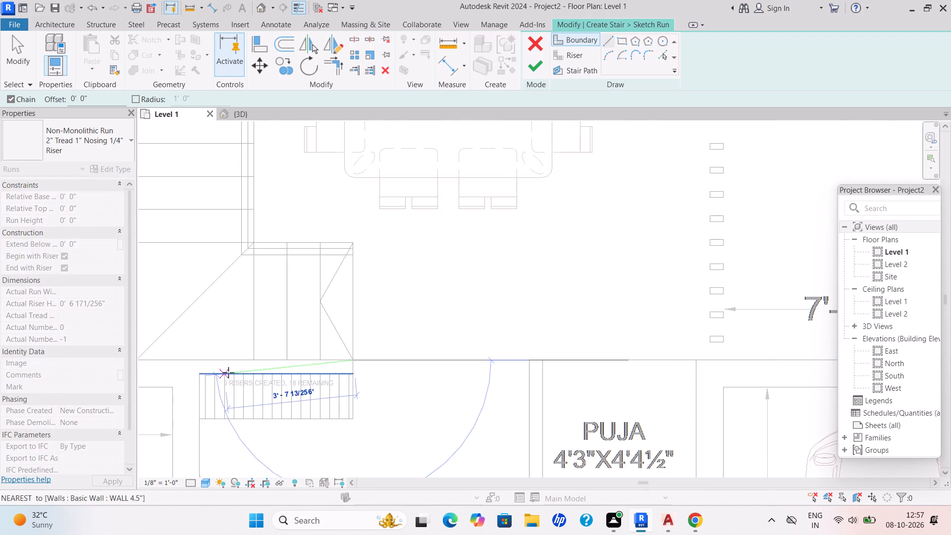
scroll(222, 370, down, 3)
middle_drag(221, 370, 406, 369)
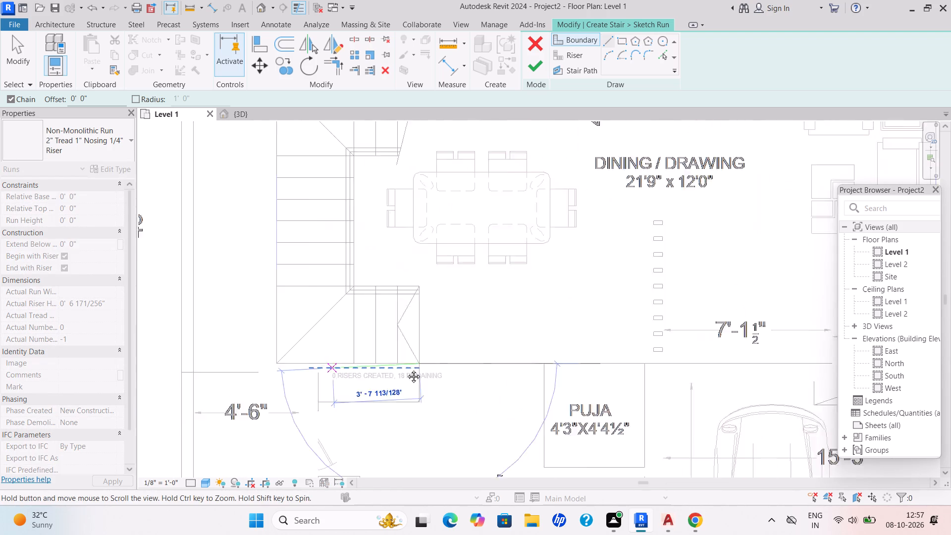
middle_drag(406, 369, 454, 371)
middle_drag(387, 376, 521, 389)
scroll(495, 387, down, 1)
scroll(490, 387, up, 2)
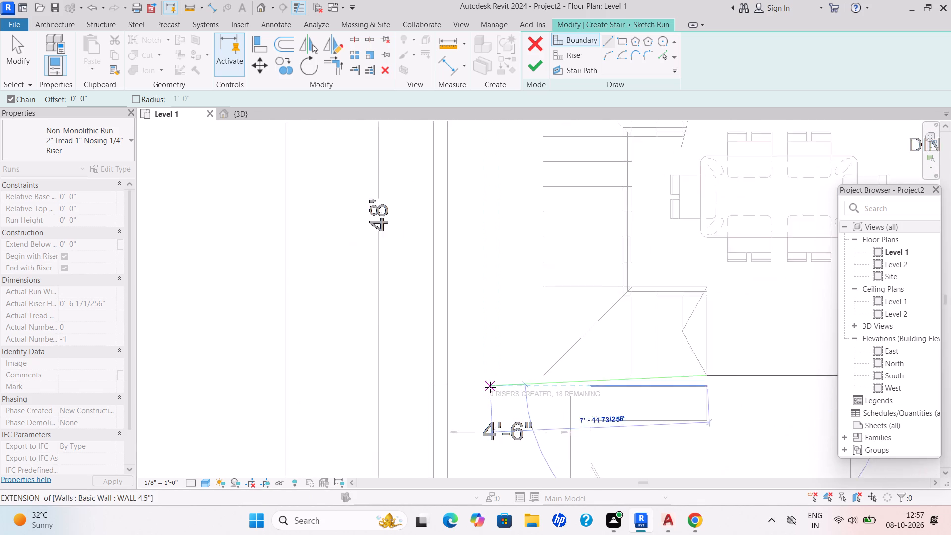
scroll(490, 387, up, 1)
click(555, 376)
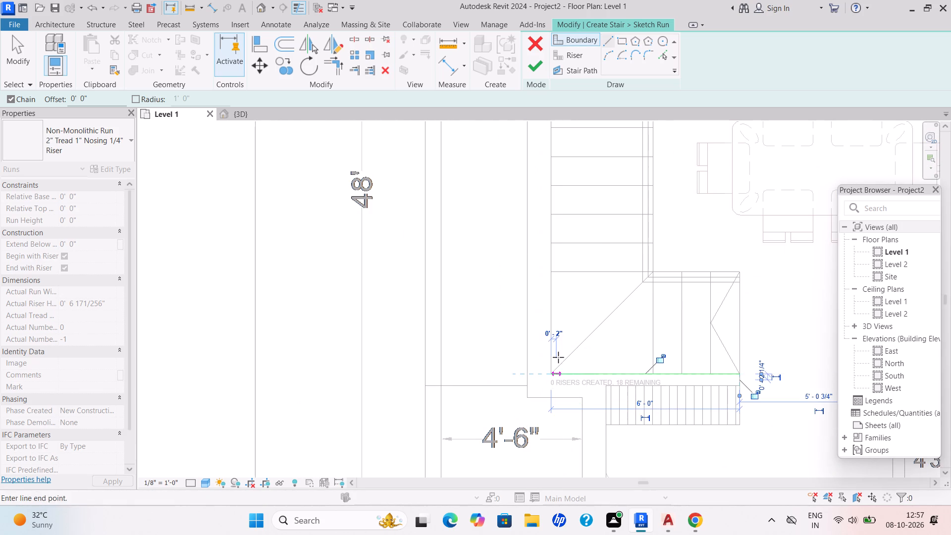
Continue the outer stair boundary about 12'-0" along the exterior wall and about 5'-1" along the guest bedroom wall, and end the chain.
middle_drag(549, 213, 481, 370)
scroll(503, 322, down, 3)
middle_drag(482, 291, 481, 309)
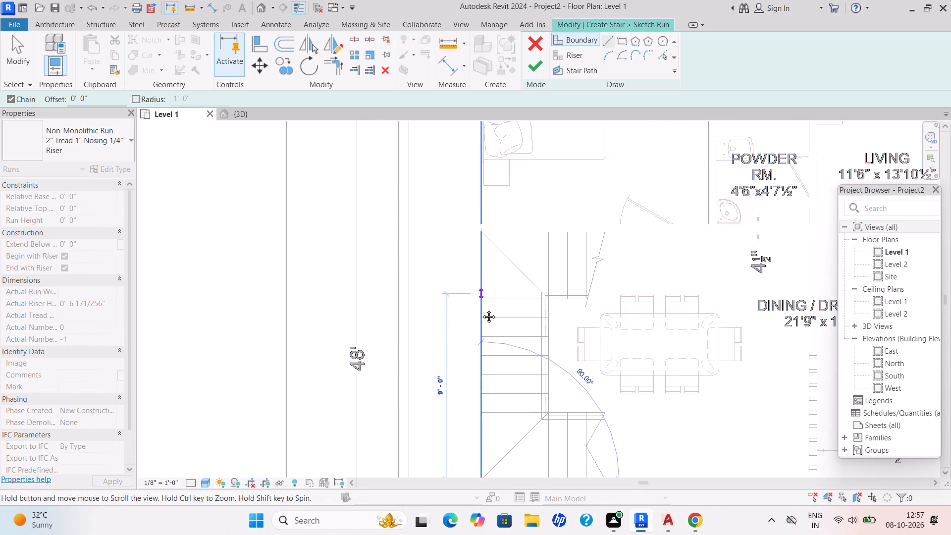
middle_drag(481, 309, 474, 339)
click(471, 283)
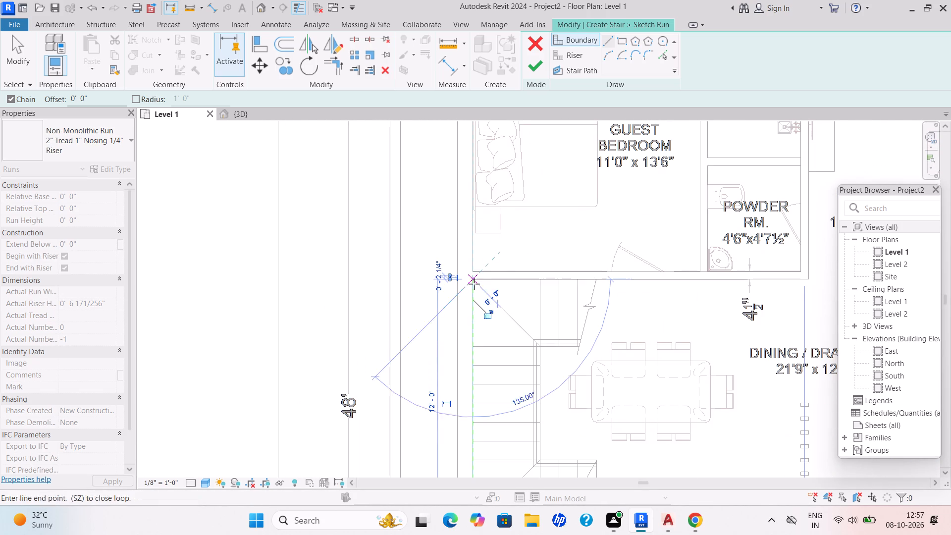
click(578, 281)
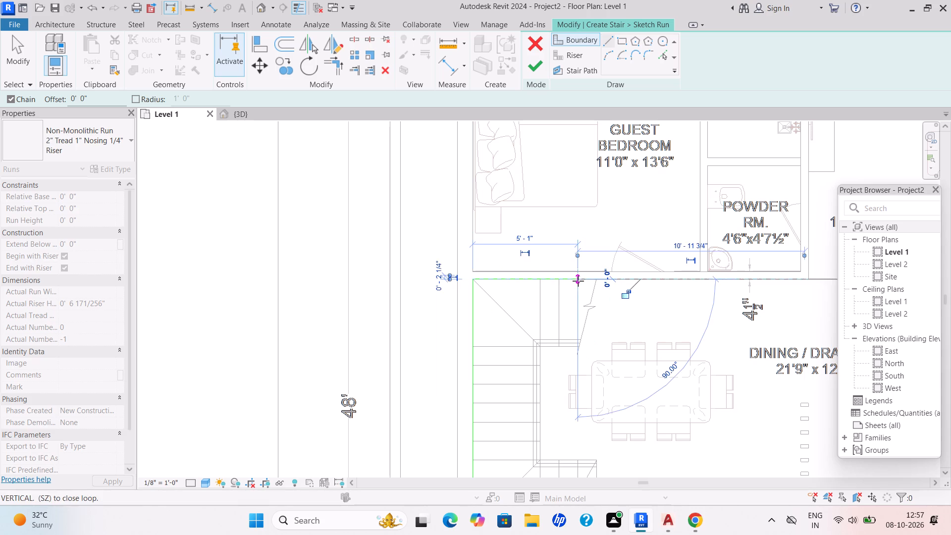
key(Escape)
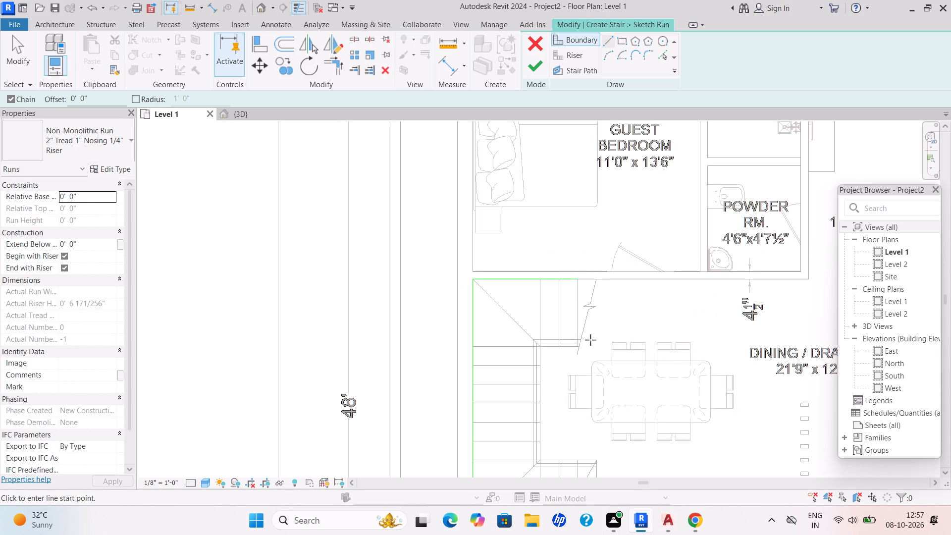
Draw the inner stair boundary from the guest bedroom-side flight: about 1'-10", 5'-6" and 2'-9" to the kitchen-side flight's end.
scroll(578, 352, up, 8)
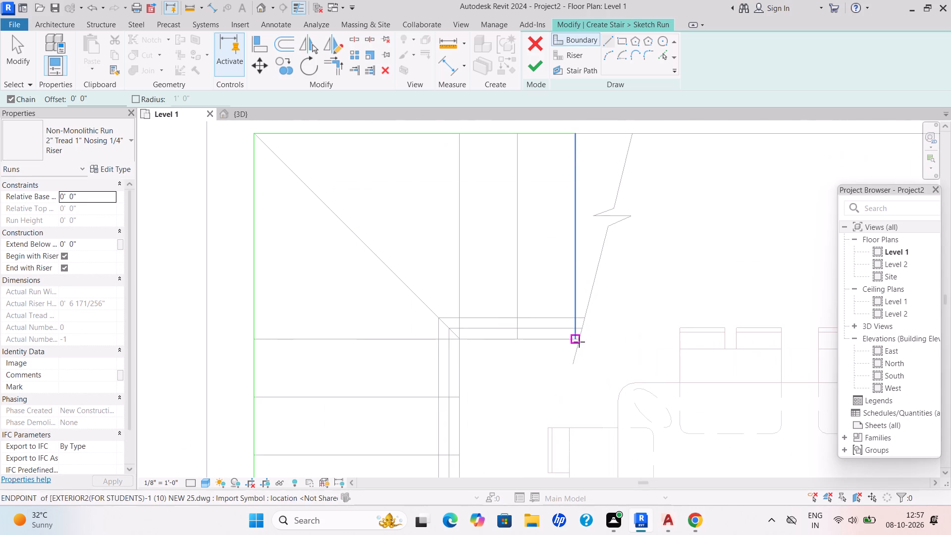
click(579, 342)
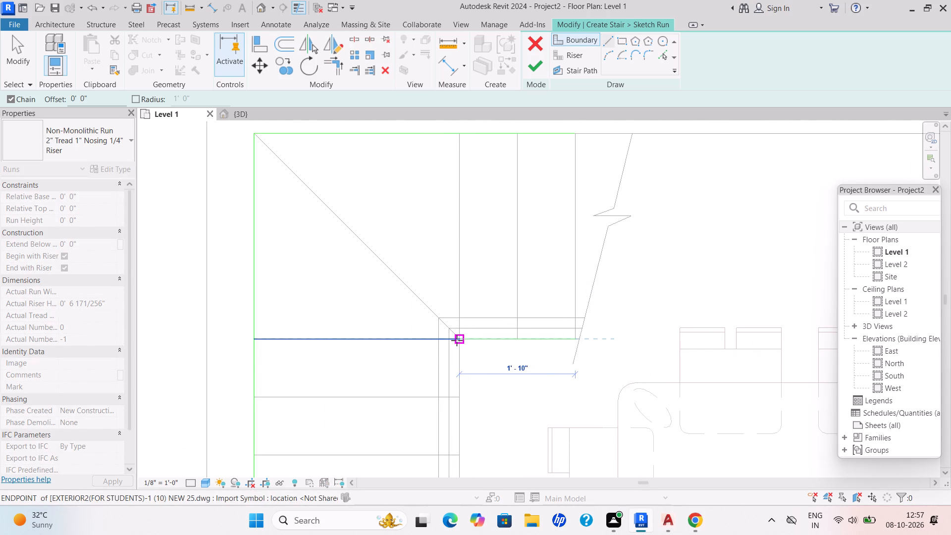
click(457, 340)
scroll(475, 403, down, 1)
middle_drag(475, 403, 470, 368)
scroll(458, 268, down, 1)
scroll(459, 393, down, 1)
middle_drag(459, 394, 455, 273)
scroll(451, 434, up, 4)
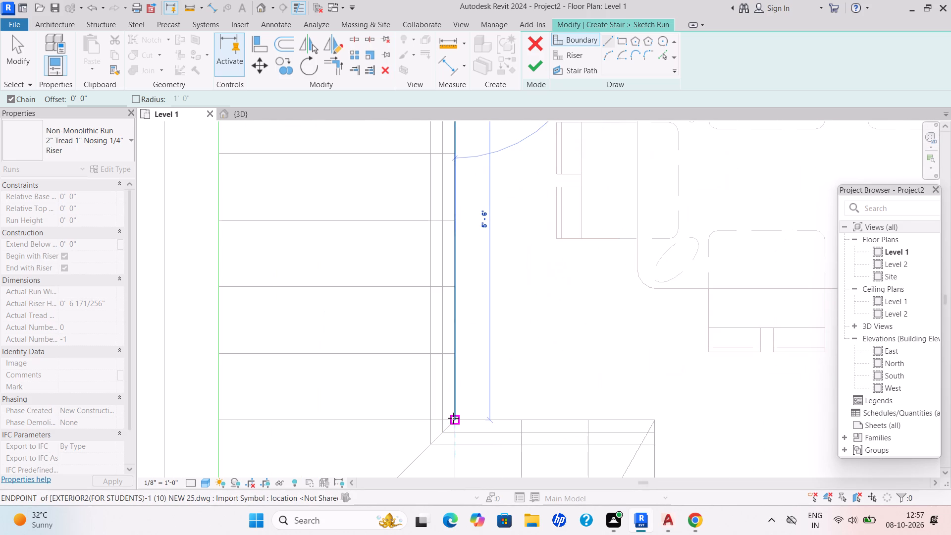
scroll(453, 418, up, 4)
click(455, 416)
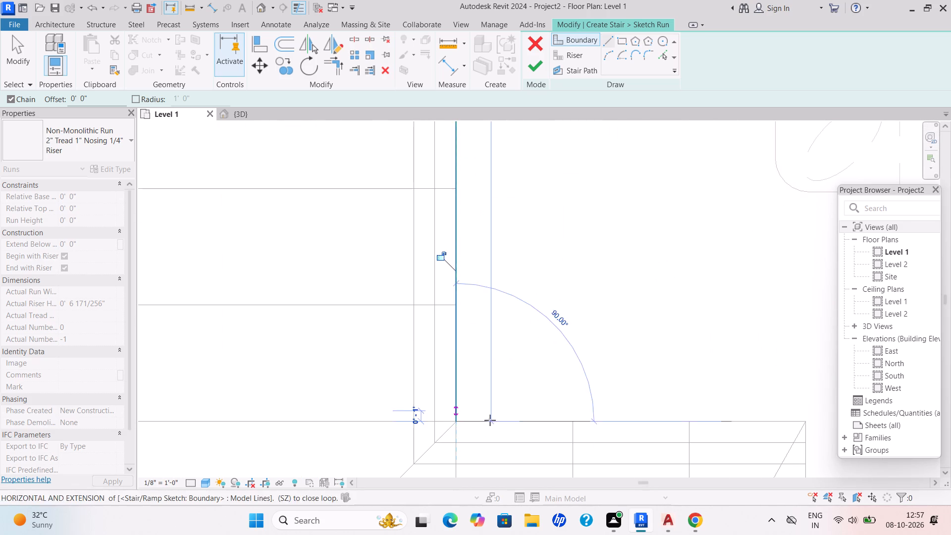
scroll(583, 421, down, 1)
middle_drag(583, 421, 438, 382)
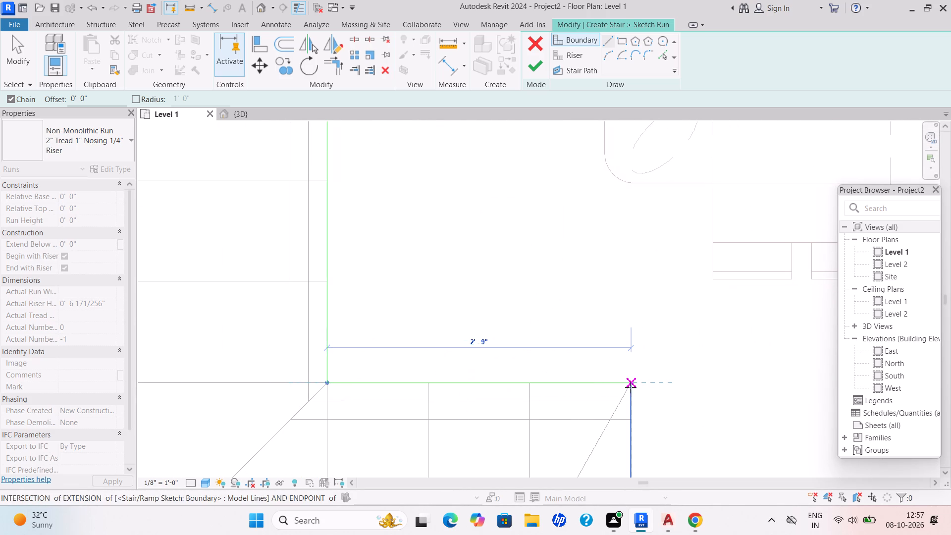
scroll(631, 383, up, 4)
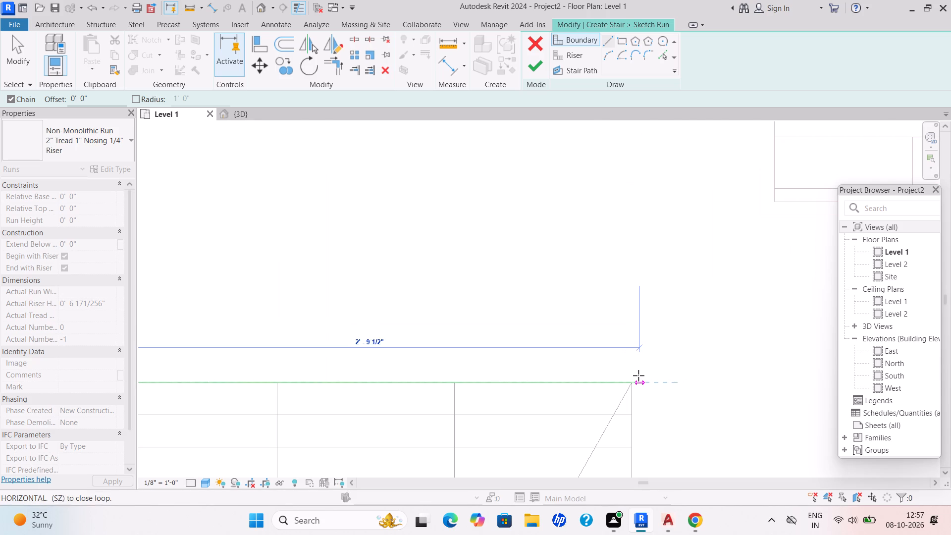
click(627, 385)
key(Escape)
key(Escape)
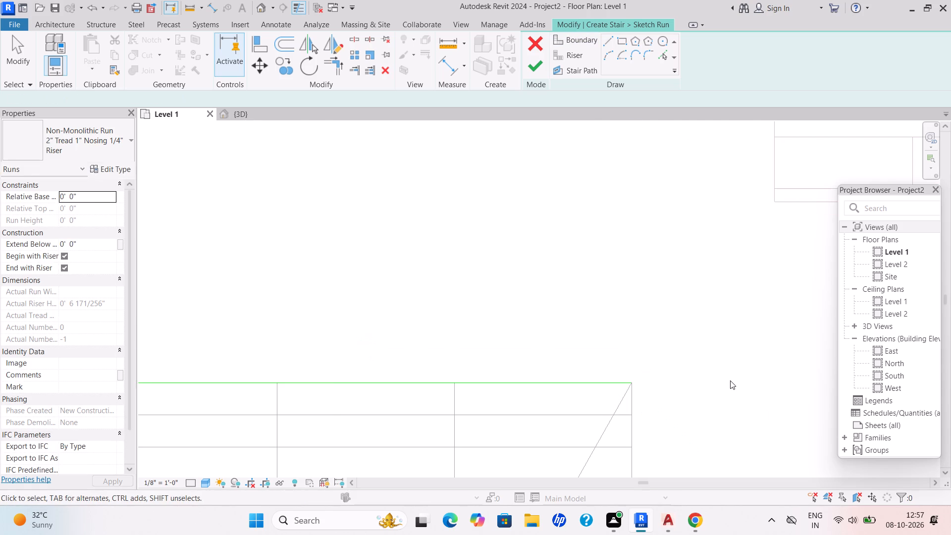
Draw the first riser across the open end of the kitchen-side flight, between the outer and inner boundary ends.
scroll(699, 389, down, 9)
middle_drag(688, 383, 528, 325)
scroll(505, 320, down, 4)
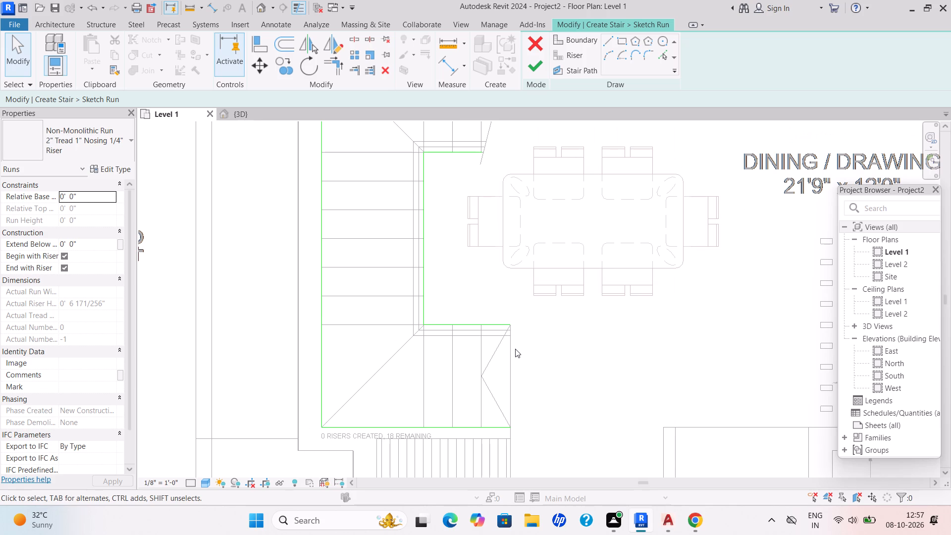
scroll(490, 332, down, 2)
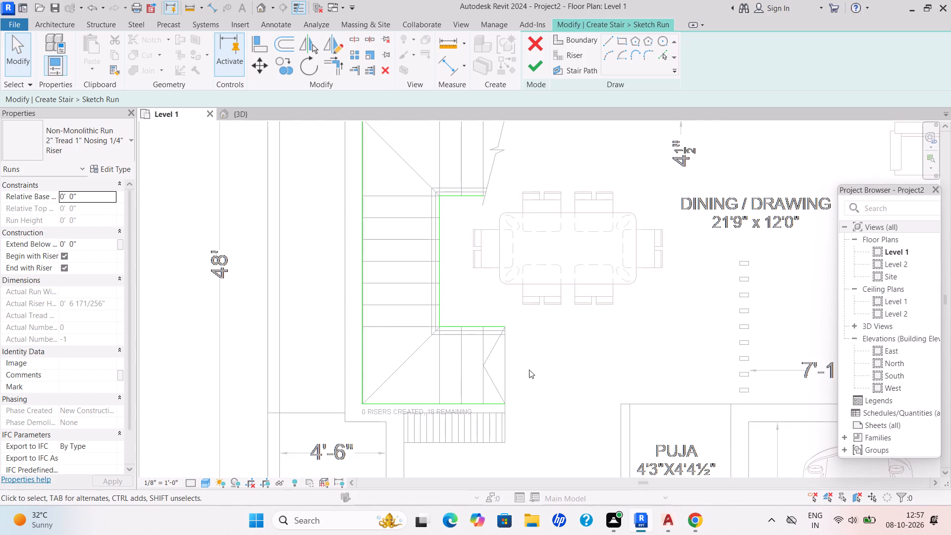
middle_drag(528, 370, 529, 297)
scroll(517, 316, up, 4)
middle_drag(521, 319, 513, 401)
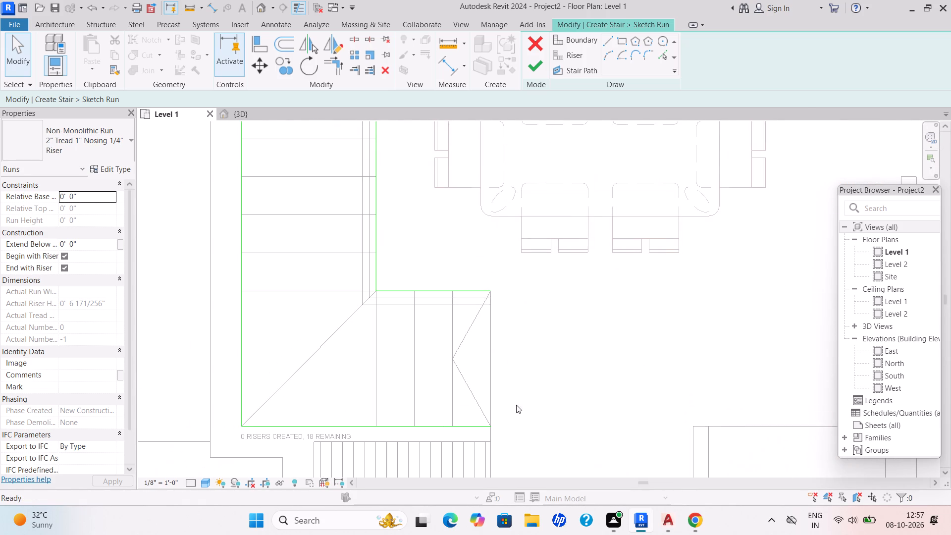
click(582, 56)
click(608, 36)
scroll(514, 393, up, 3)
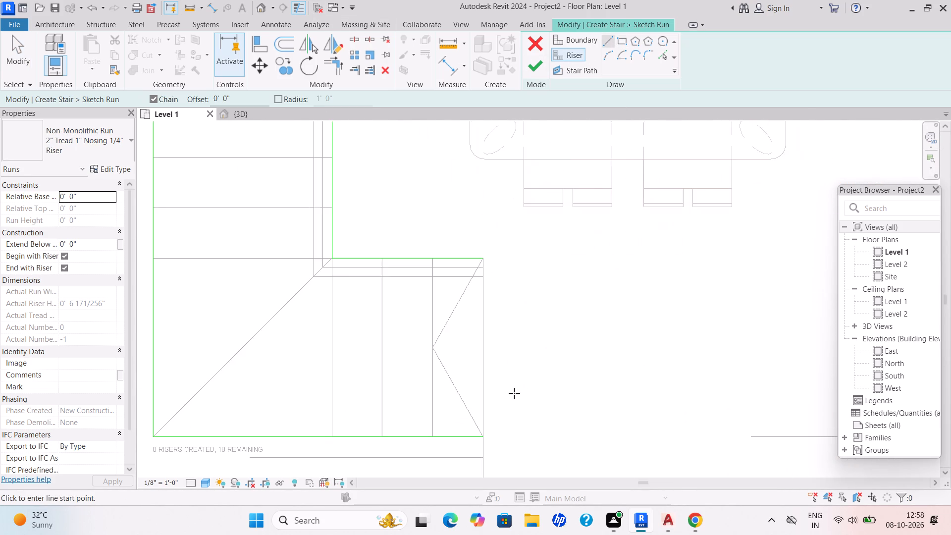
middle_drag(502, 428, 536, 325)
scroll(516, 363, up, 2)
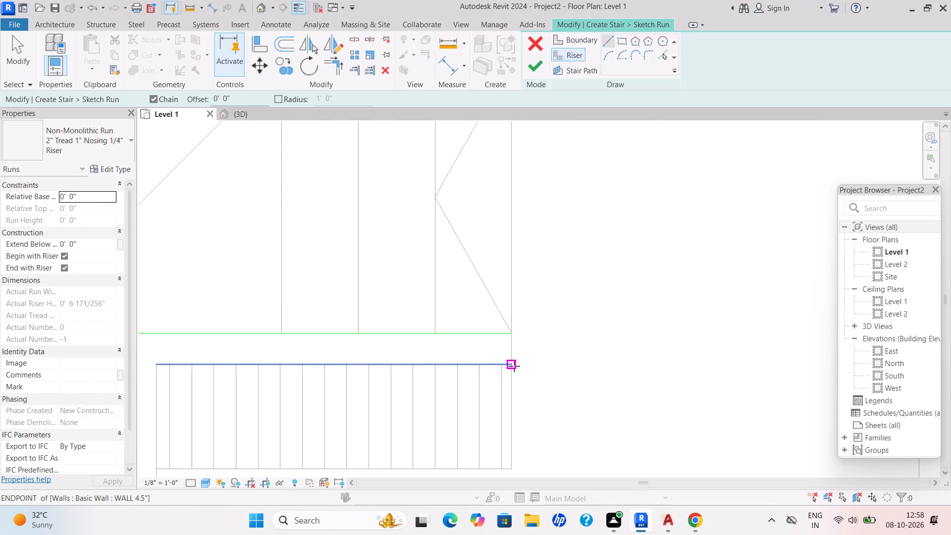
scroll(504, 379, up, 4)
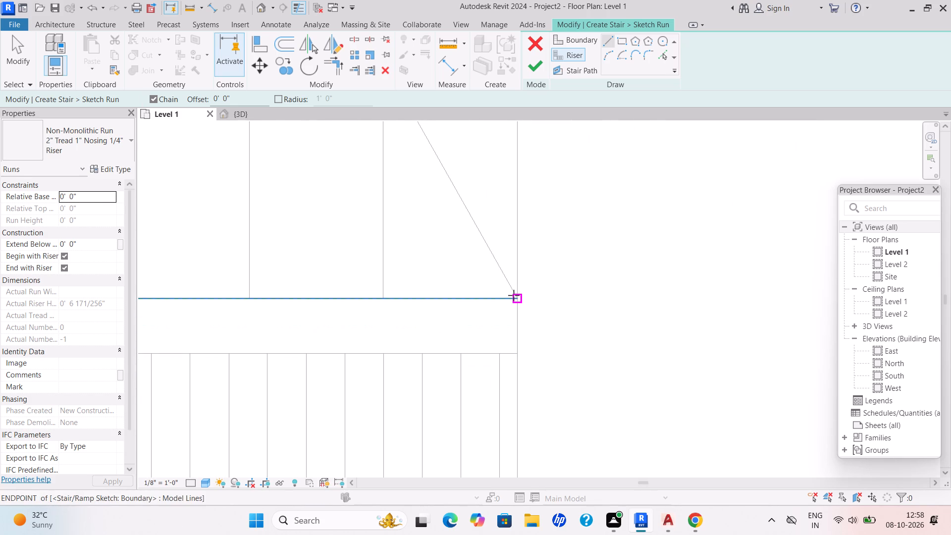
click(514, 295)
middle_drag(523, 259, 519, 395)
scroll(518, 329, down, 3)
middle_drag(526, 254, 528, 403)
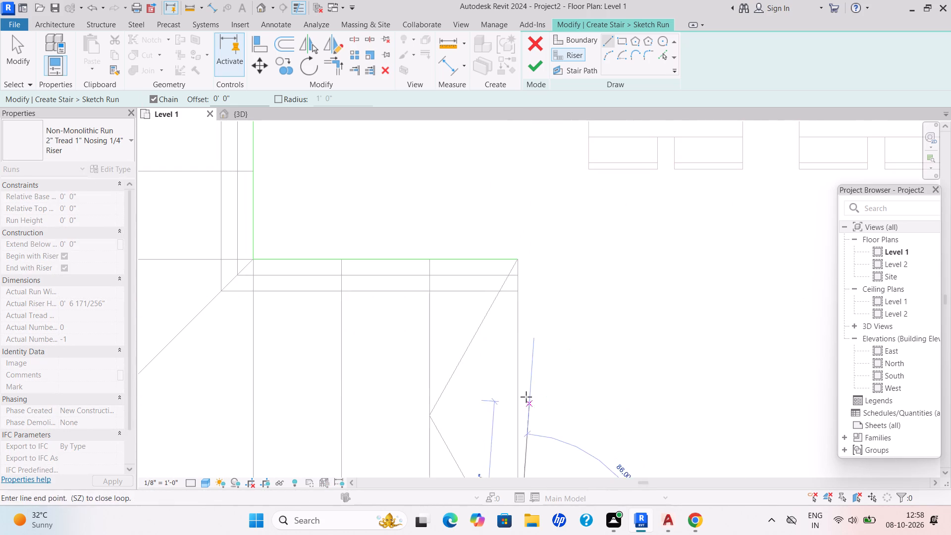
scroll(517, 260, up, 3)
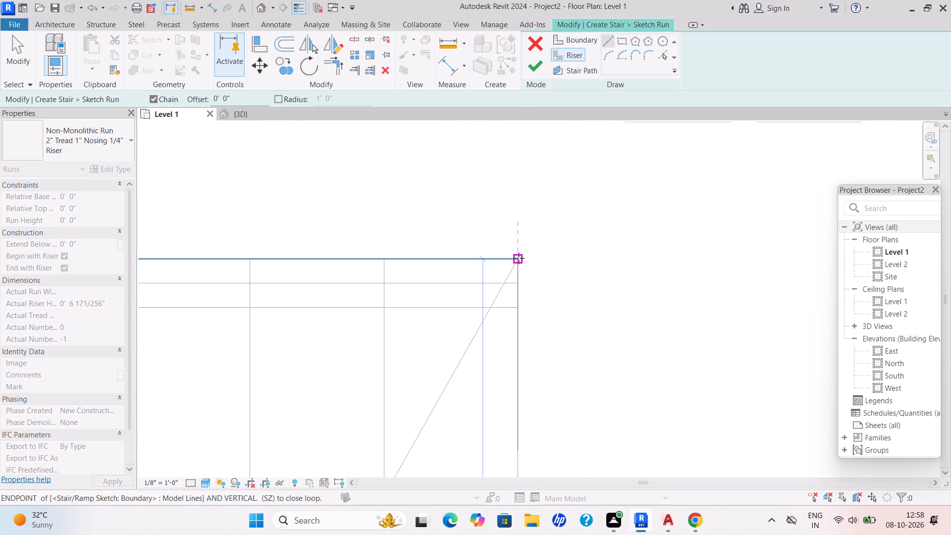
click(519, 258)
key(Escape)
Draw two more risers across the kitchen-side flight on the CAD tread lines, spaced 11" apart from the first riser.
scroll(573, 318, down, 3)
middle_drag(567, 318, 608, 255)
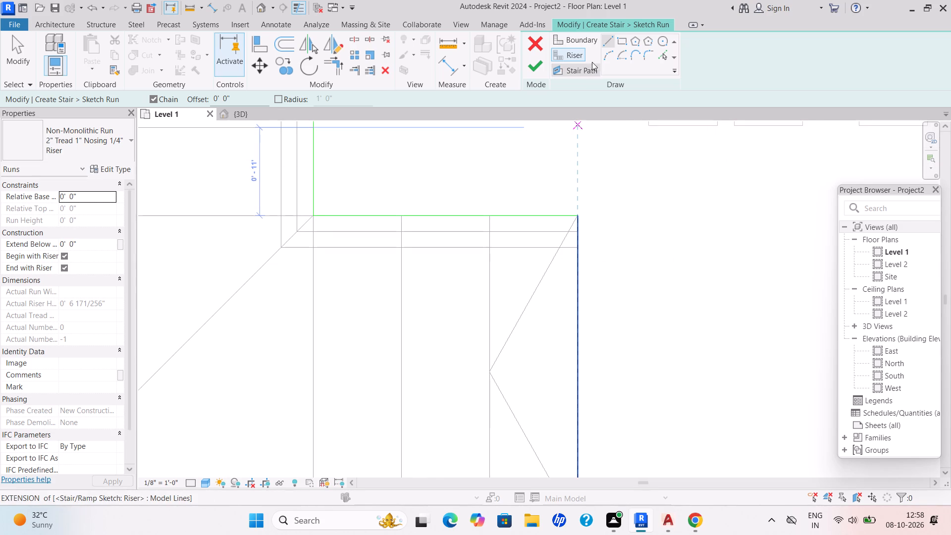
click(606, 33)
scroll(510, 373, down, 3)
middle_drag(508, 374, 526, 288)
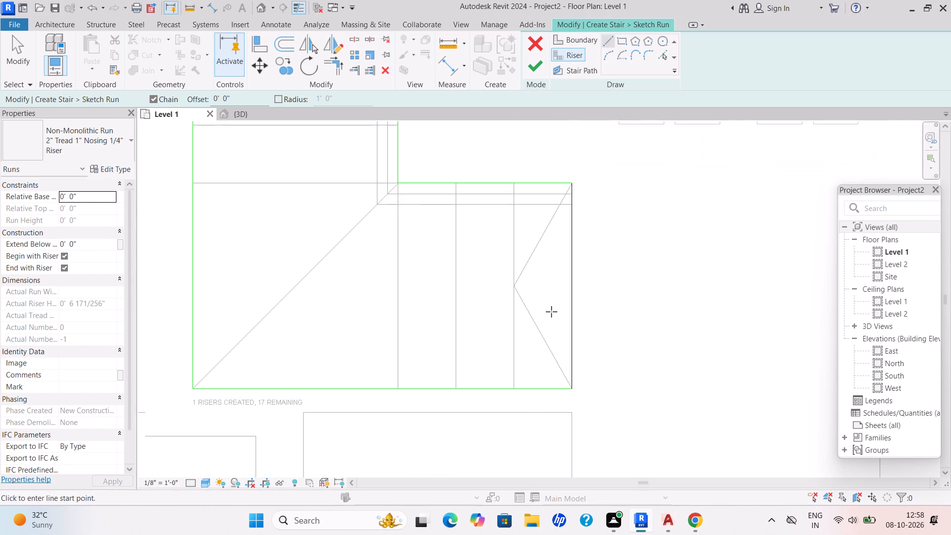
click(513, 391)
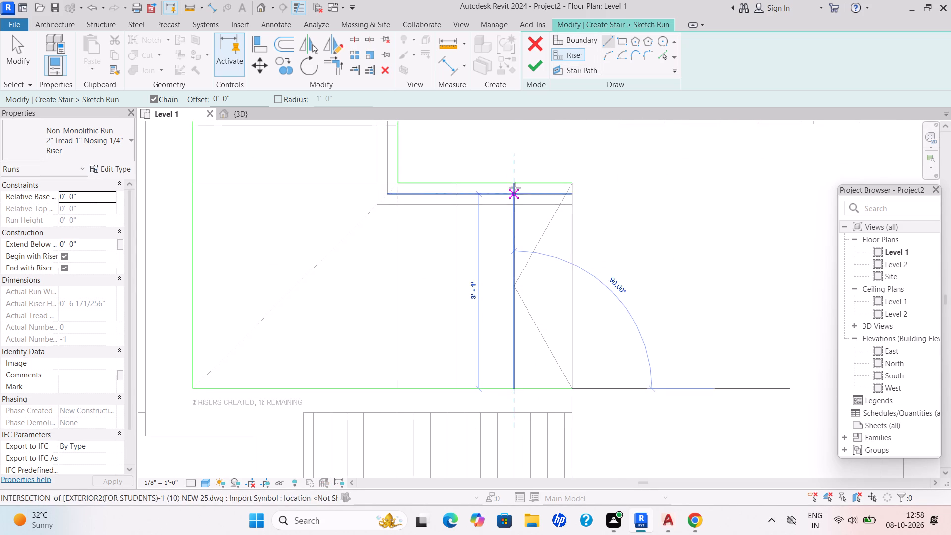
click(515, 185)
click(458, 384)
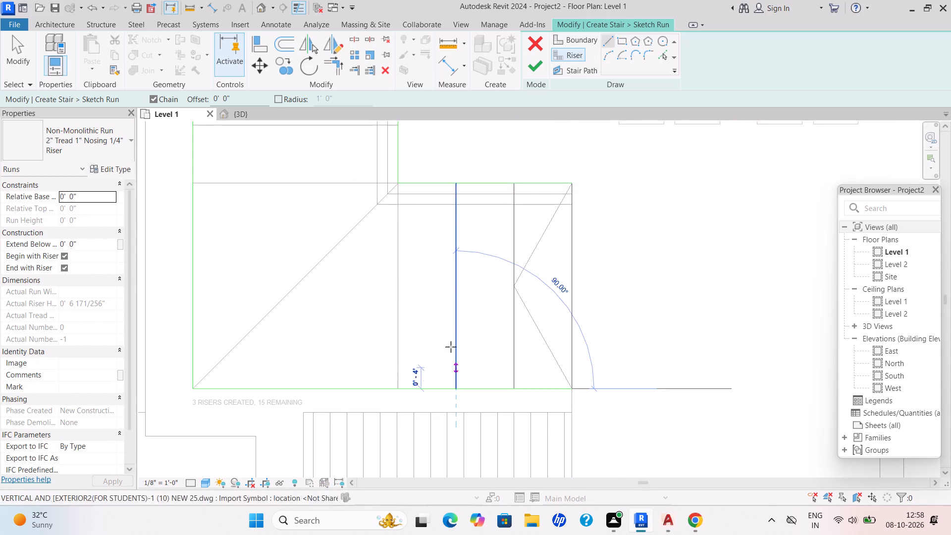
click(458, 185)
Draw the fourth riser across the kitchen-side flight, 11" from the previous one, about 3'-3" long to the inner boundary corner.
scroll(585, 283, down, 4)
middle_drag(588, 303, 602, 387)
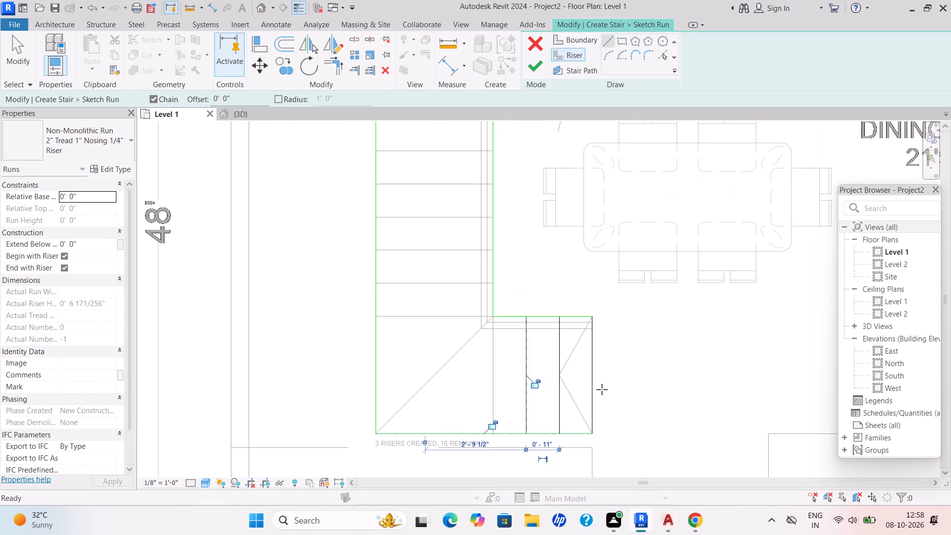
scroll(483, 423, up, 6)
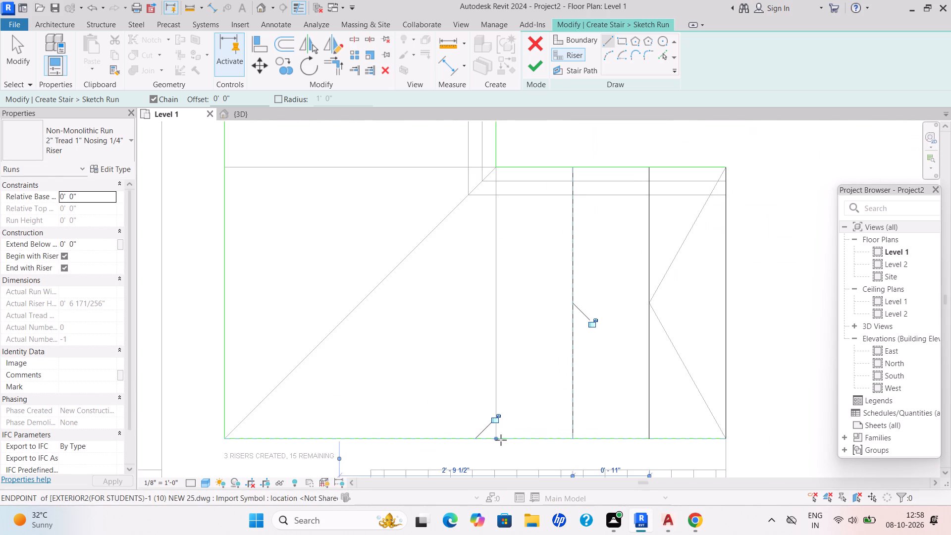
click(498, 438)
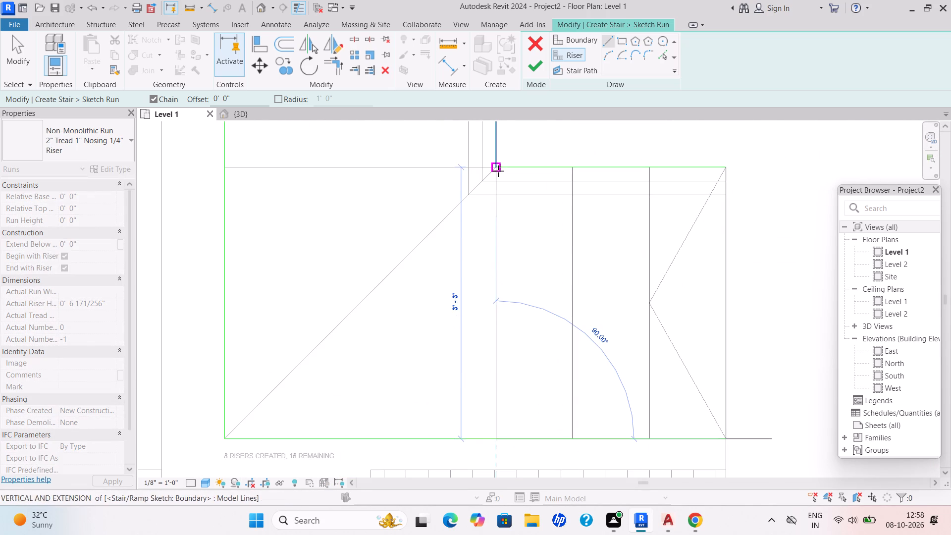
click(498, 170)
Draw three risers about 3'-3" long across the exterior-wall flight on the CAD tread lines, starting at the kitchen-side inner corner.
scroll(577, 240, down, 3)
middle_drag(577, 252, 602, 331)
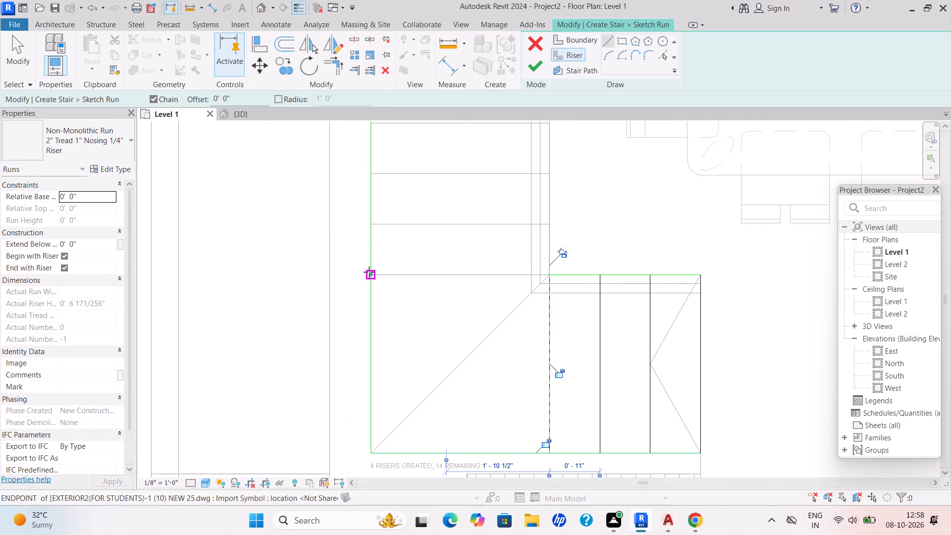
click(369, 272)
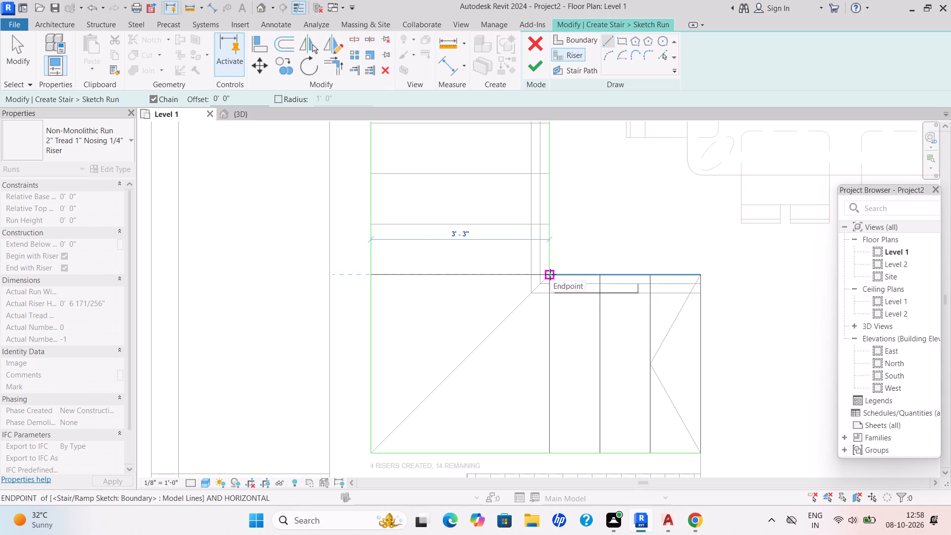
click(550, 274)
click(371, 225)
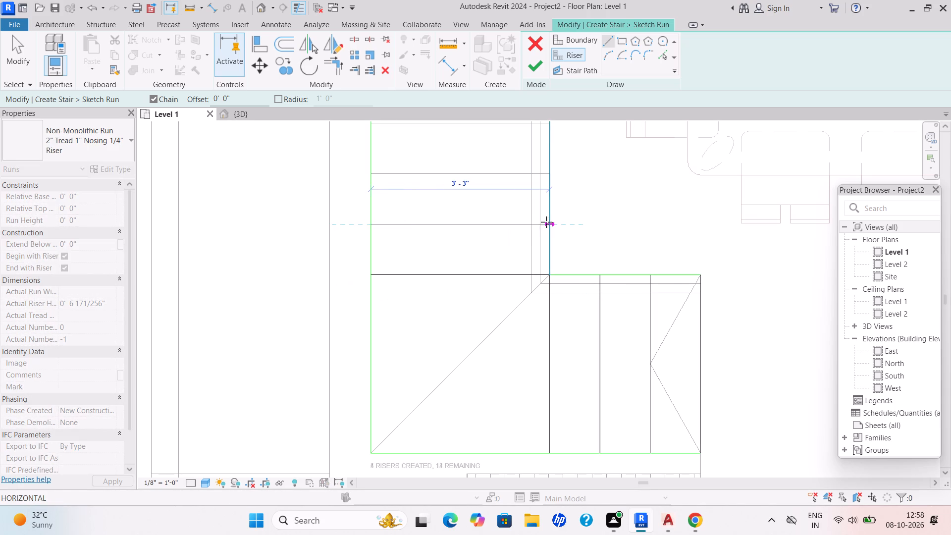
click(550, 222)
scroll(567, 235, down, 1)
middle_drag(567, 235, 540, 340)
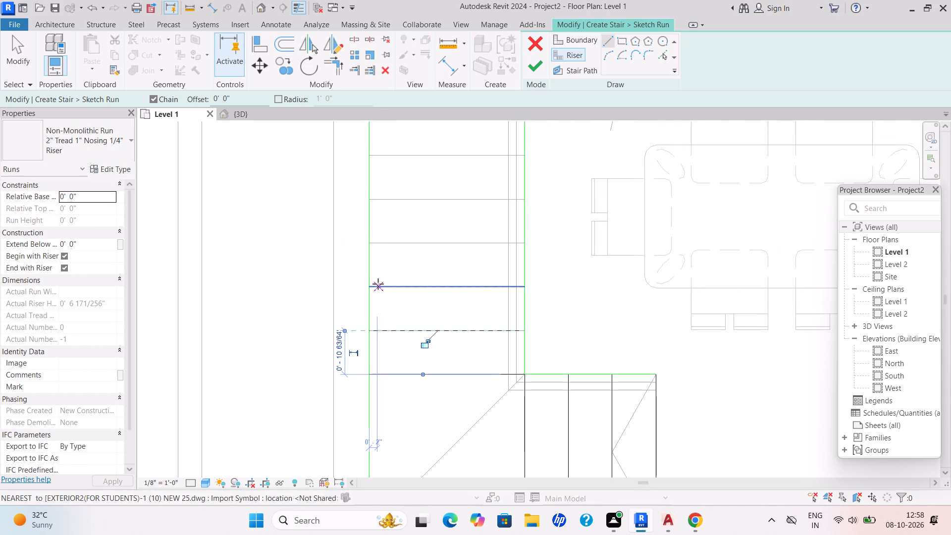
click(373, 285)
click(528, 288)
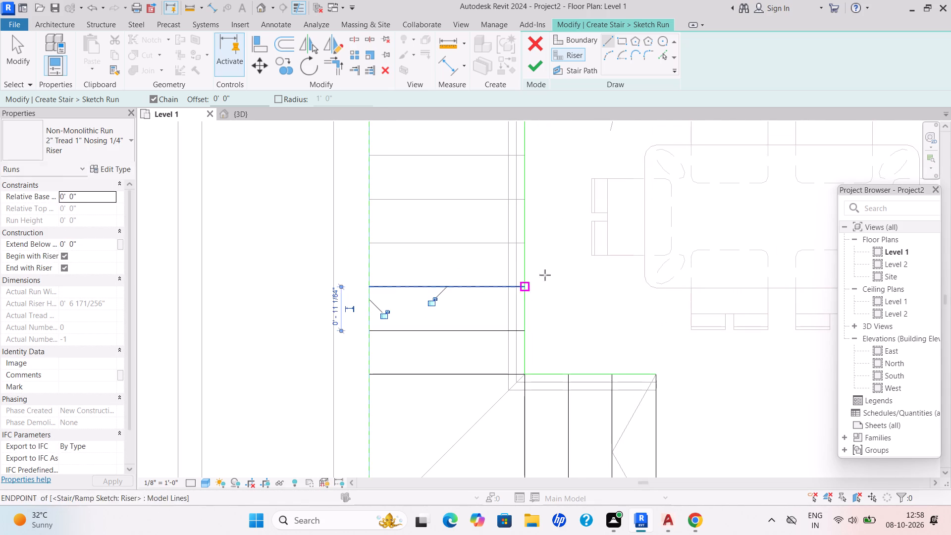
Draw three more risers across the exterior-wall flight on the following CAD tread lines, spaced 11" apart towards the guest bedroom.
middle_drag(544, 285, 537, 346)
scroll(540, 303, down, 1)
scroll(535, 345, up, 1)
click(365, 302)
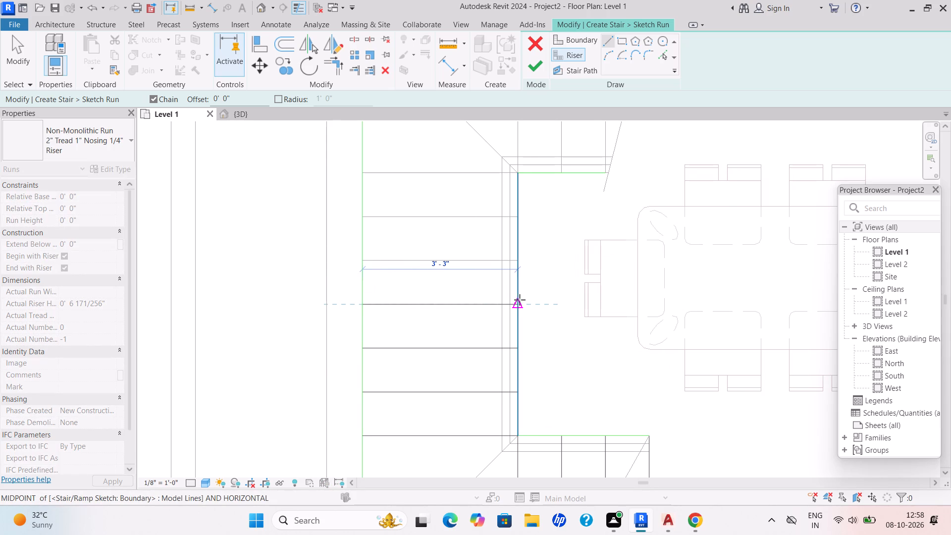
scroll(520, 300, up, 5)
click(518, 315)
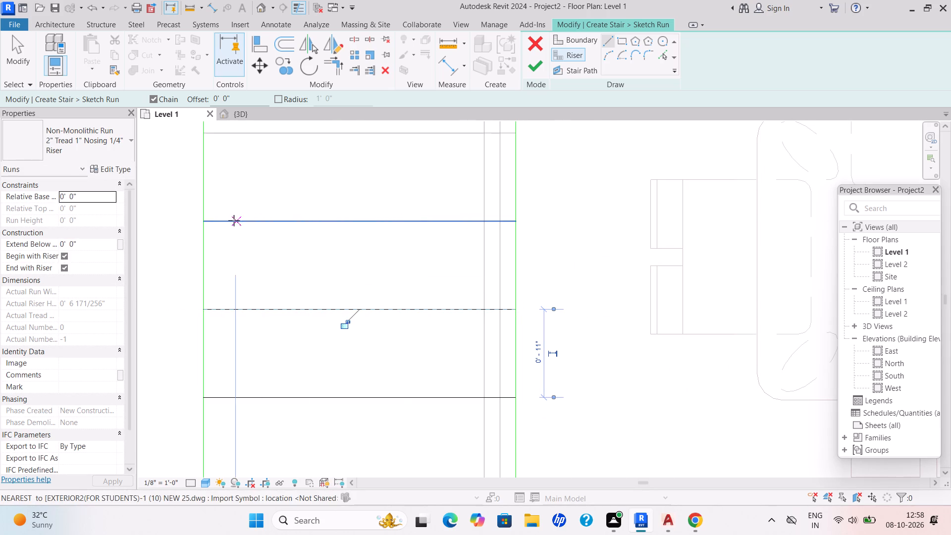
click(208, 219)
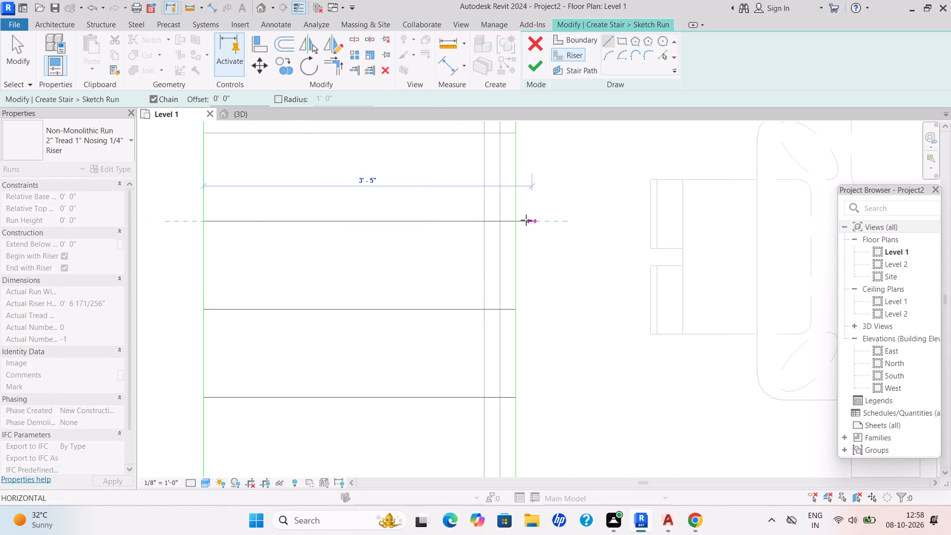
click(517, 221)
middle_drag(535, 248, 504, 328)
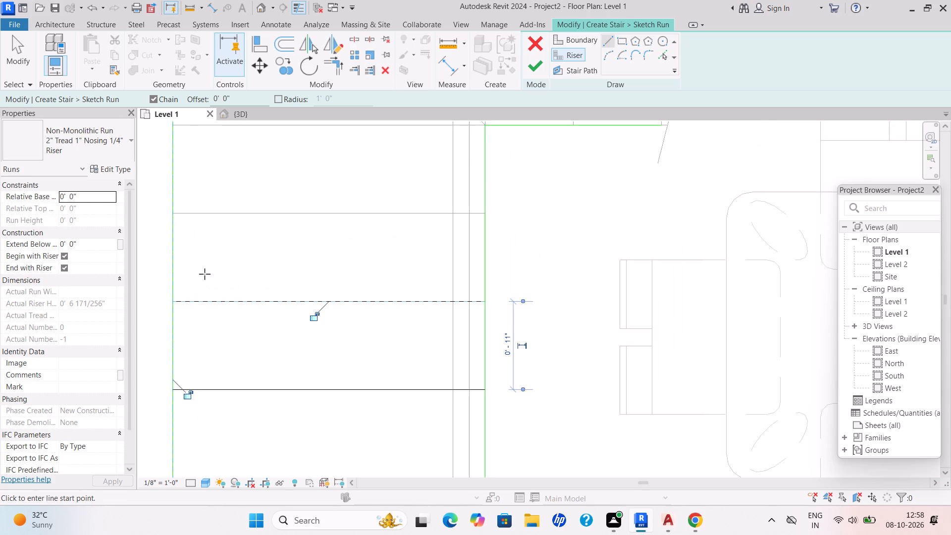
scroll(287, 294, down, 3)
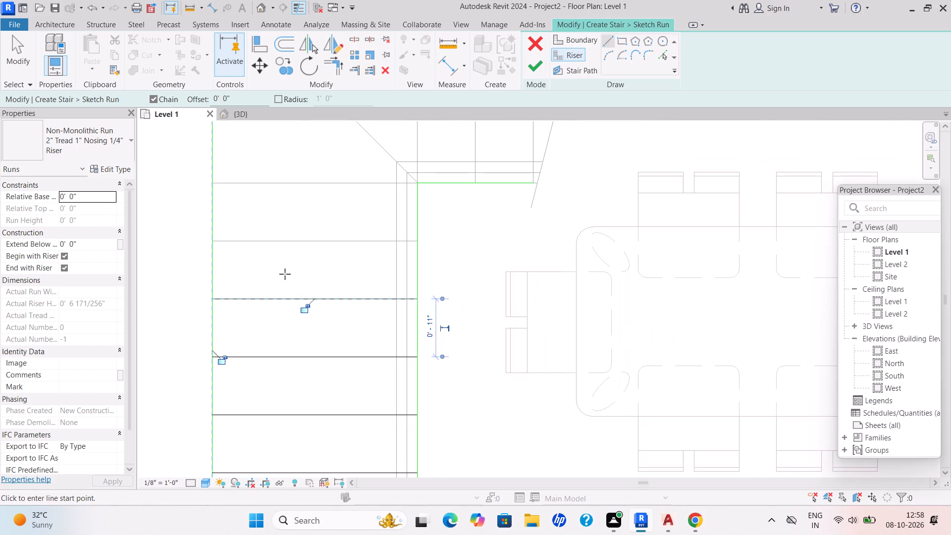
click(215, 241)
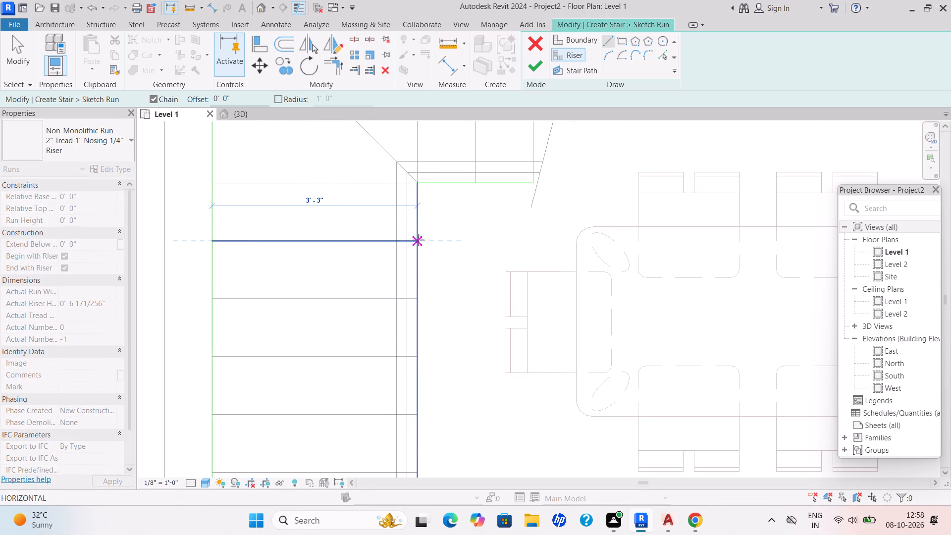
click(418, 240)
Draw the last riser across the exterior-wall flight to the guest bedroom-side inner corner and end the chain.
scroll(464, 247, down, 1)
middle_drag(462, 261, 452, 340)
scroll(360, 276, down, 1)
middle_drag(359, 278, 357, 286)
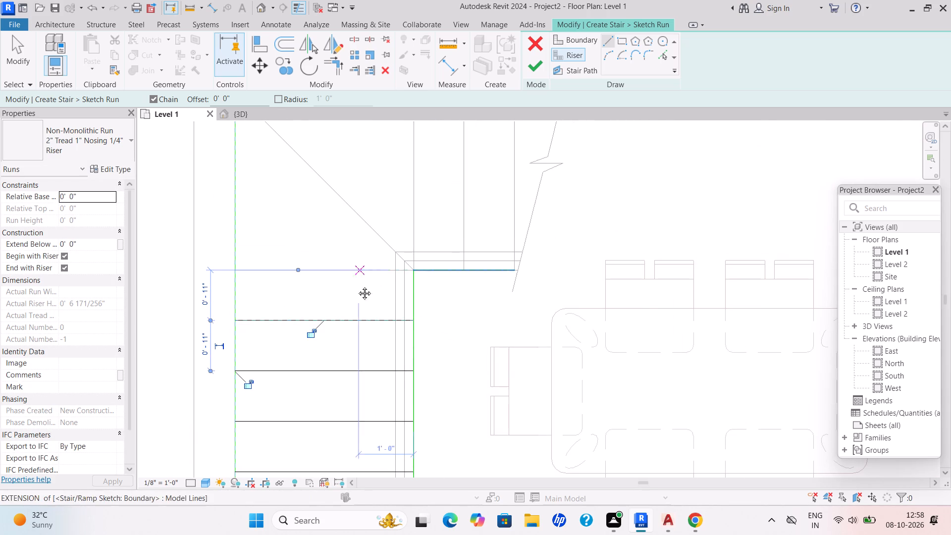
middle_drag(357, 286, 354, 324)
scroll(357, 286, down, 1)
scroll(409, 310, up, 3)
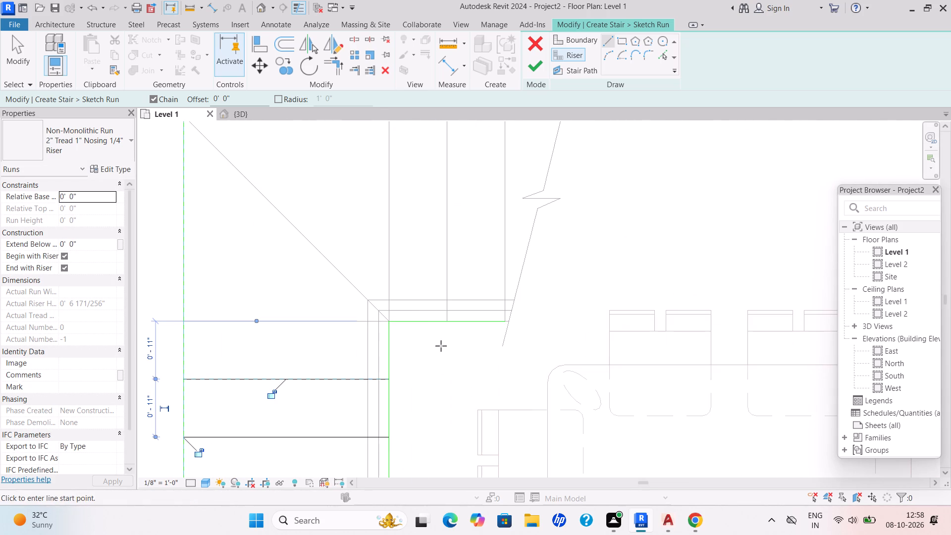
scroll(276, 308, up, 3)
scroll(484, 359, up, 4)
scroll(436, 315, down, 4)
middle_drag(489, 305, 669, 295)
click(312, 294)
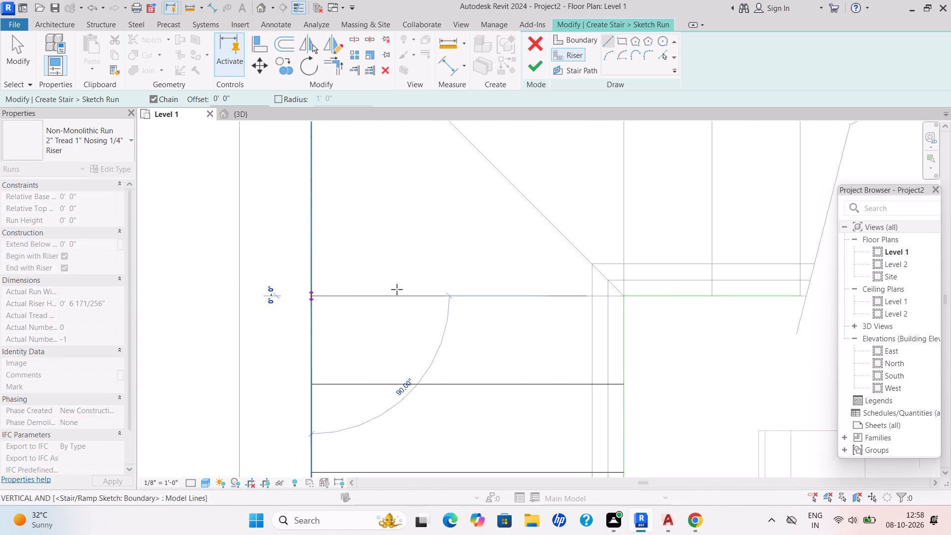
click(593, 294)
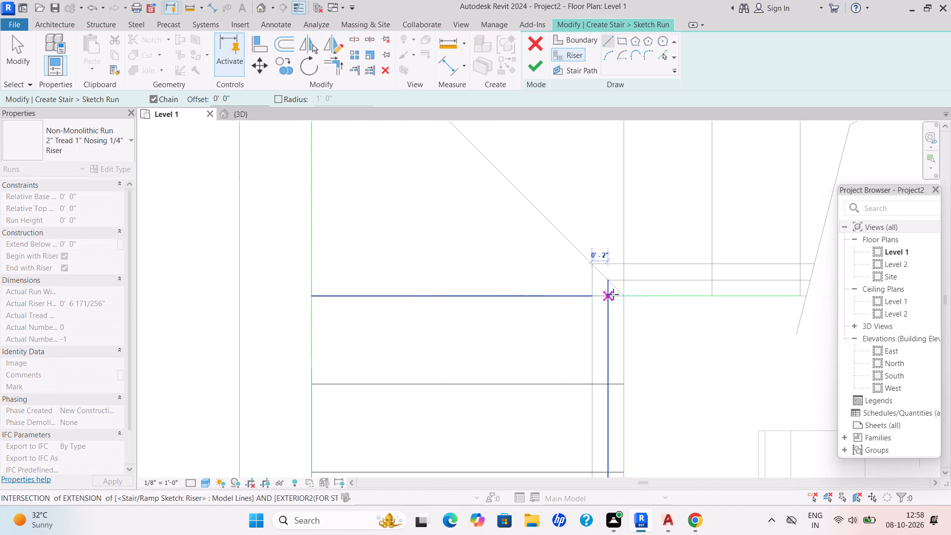
scroll(630, 295, up, 1)
click(626, 297)
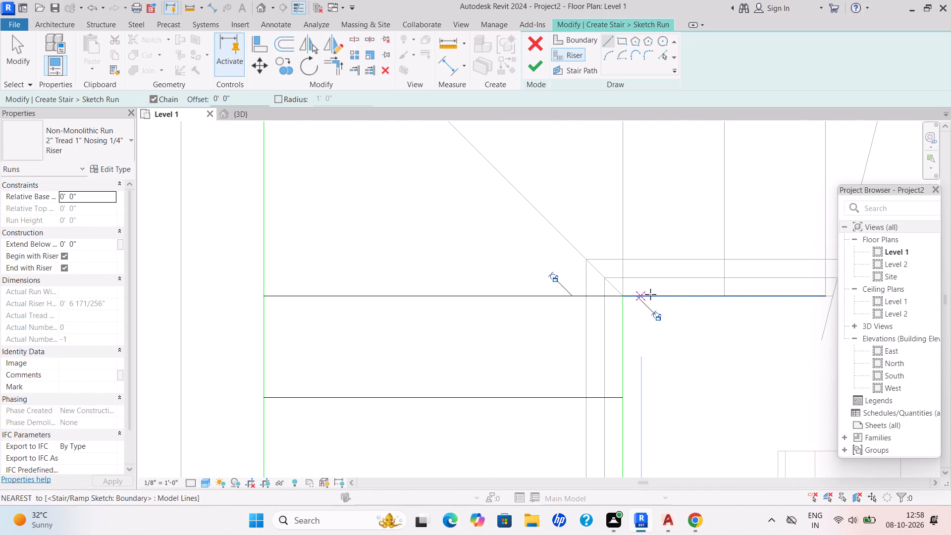
key(Escape)
Draw the first riser across the guest bedroom-side flight, from the outer boundary to the inner boundary corner.
middle_drag(618, 326, 403, 370)
scroll(563, 342, down, 4)
middle_drag(398, 296, 390, 332)
scroll(391, 321, down, 1)
scroll(390, 335, up, 1)
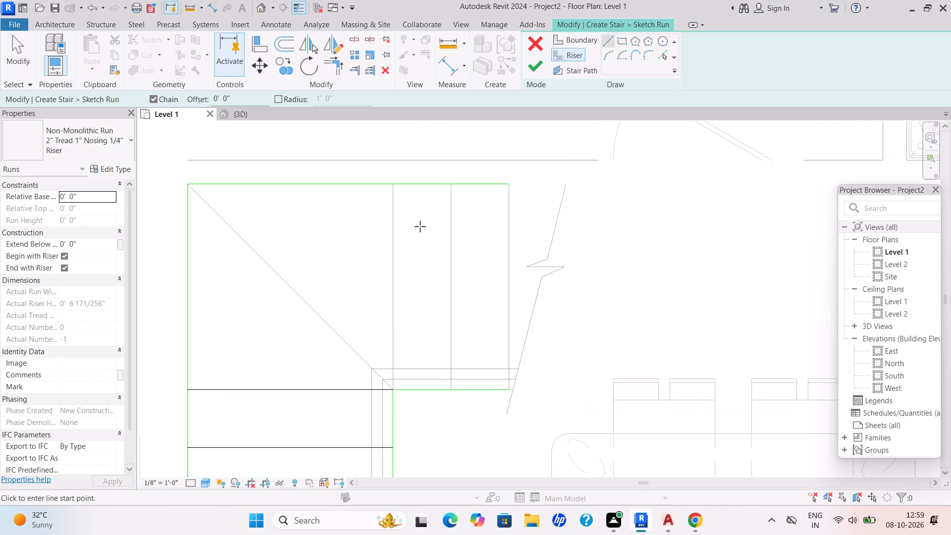
scroll(417, 212, down, 4)
scroll(434, 266, down, 9)
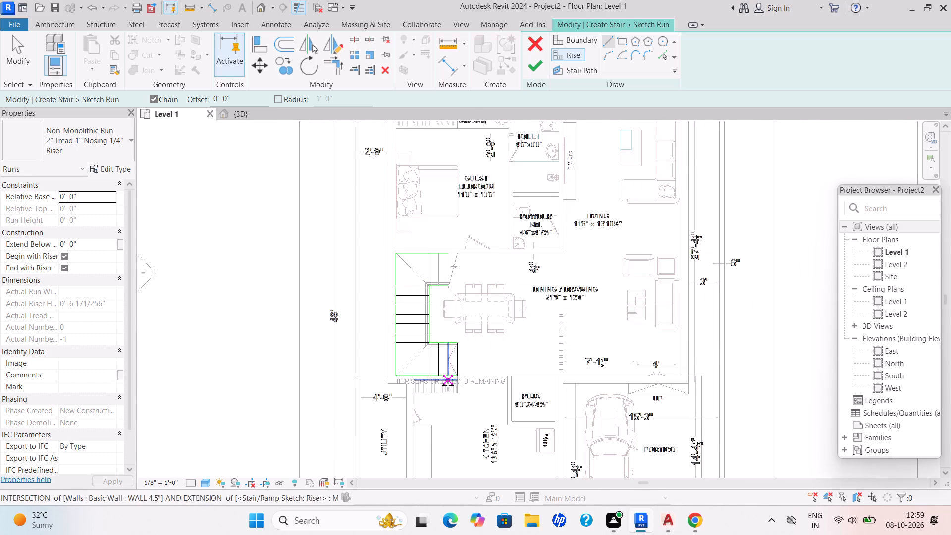
scroll(447, 386, up, 3)
scroll(458, 220, up, 5)
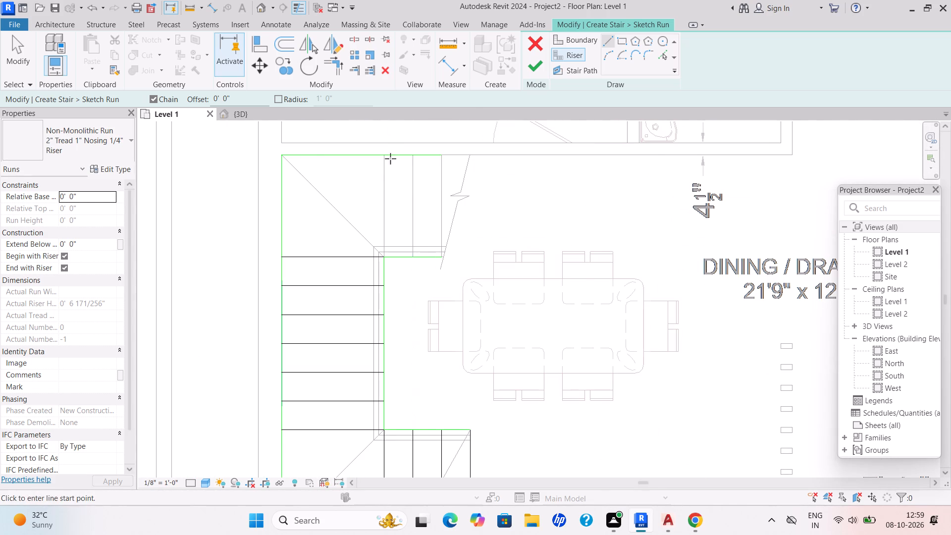
drag(387, 156, 384, 161)
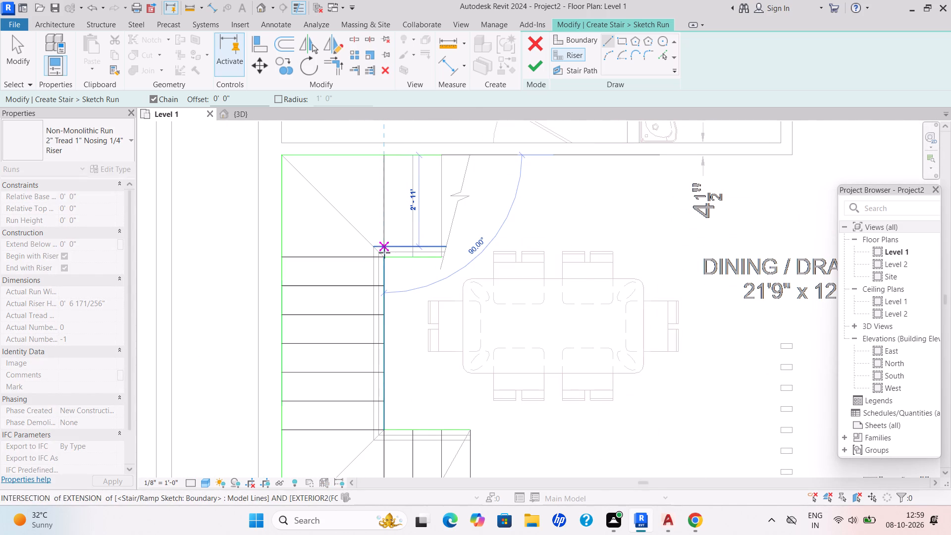
scroll(384, 255, up, 5)
click(384, 255)
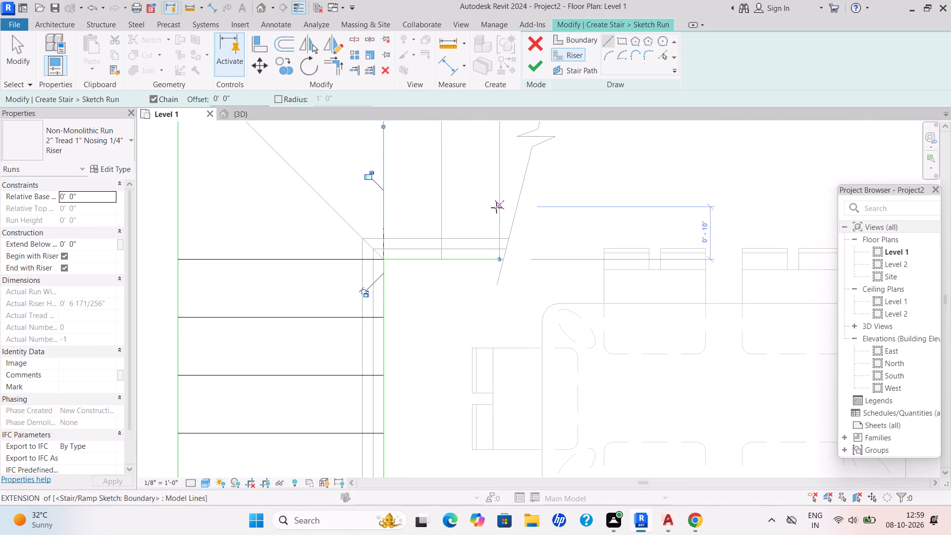
Draw two more risers about 3'-3" long across the guest bedroom-side flight, spaced 11" apart up to its open end.
middle_drag(488, 229, 444, 377)
scroll(476, 271, down, 2)
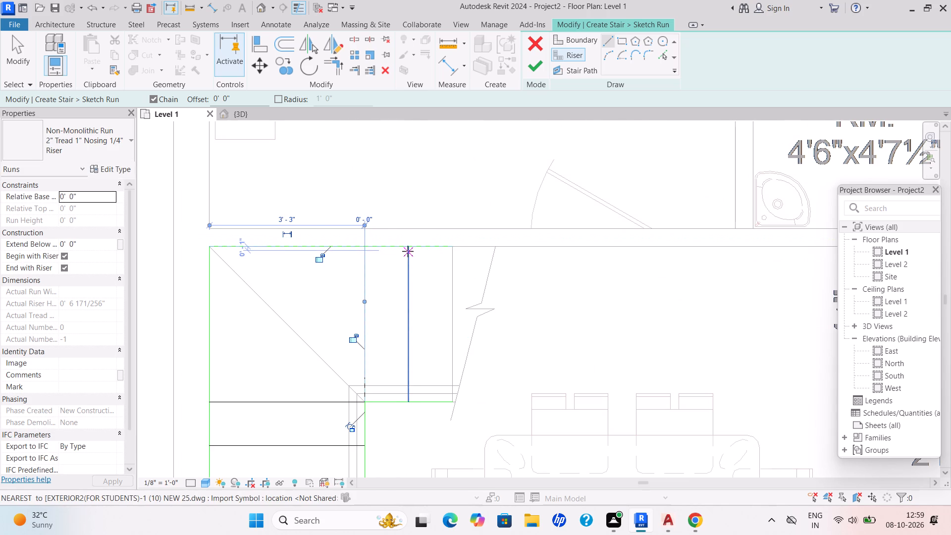
click(405, 243)
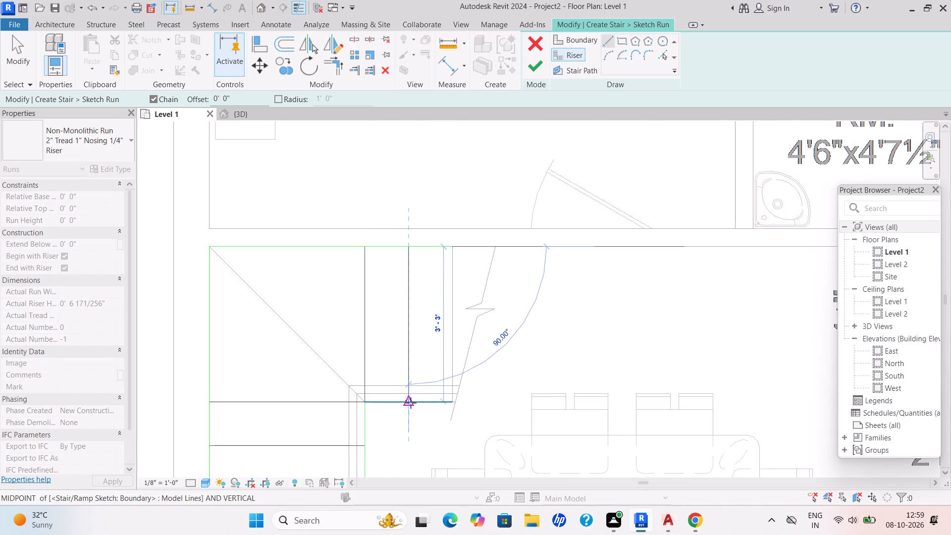
scroll(410, 409, up, 2)
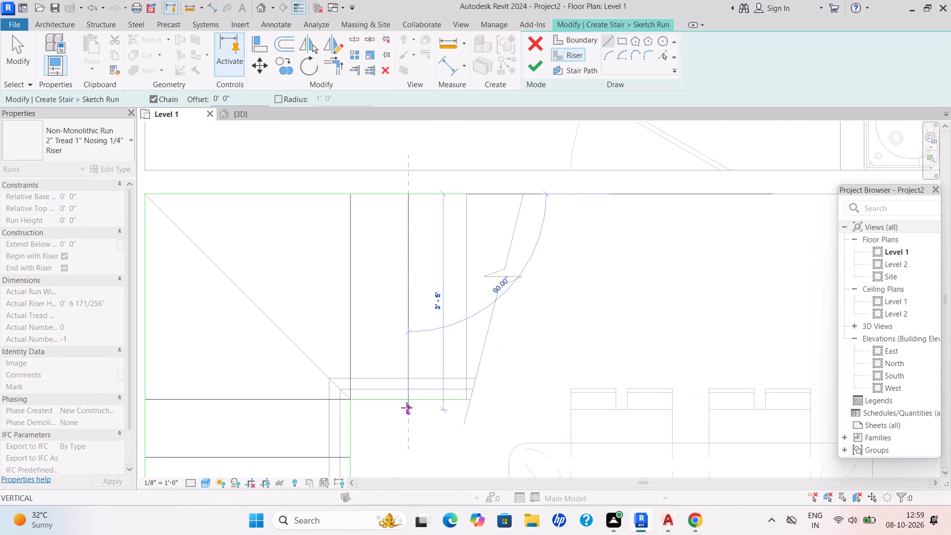
scroll(405, 400, up, 3)
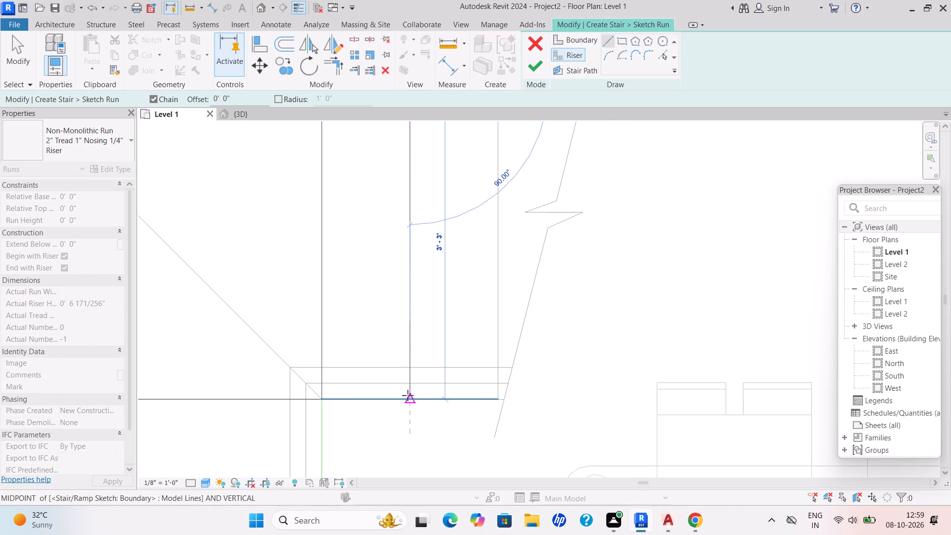
click(408, 395)
middle_drag(487, 218, 432, 309)
scroll(466, 256, down, 3)
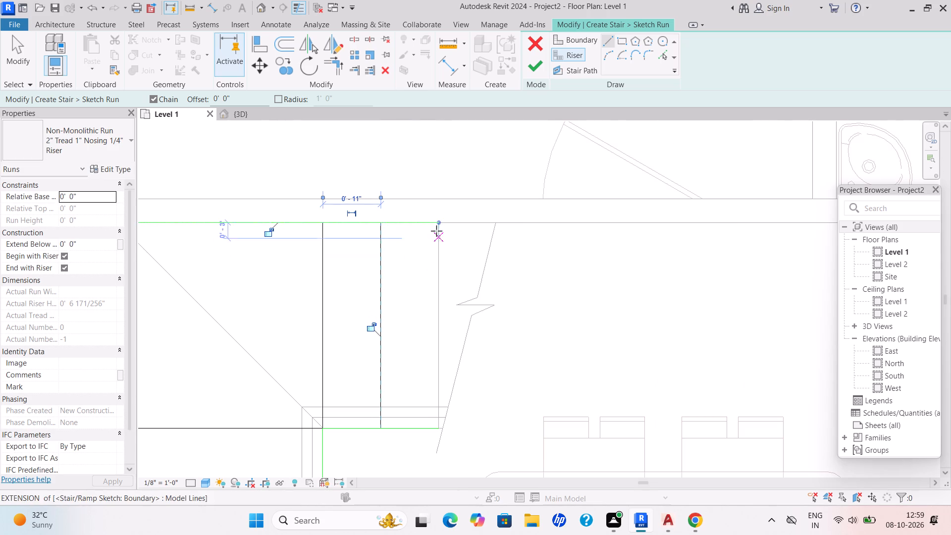
drag(439, 227, 439, 234)
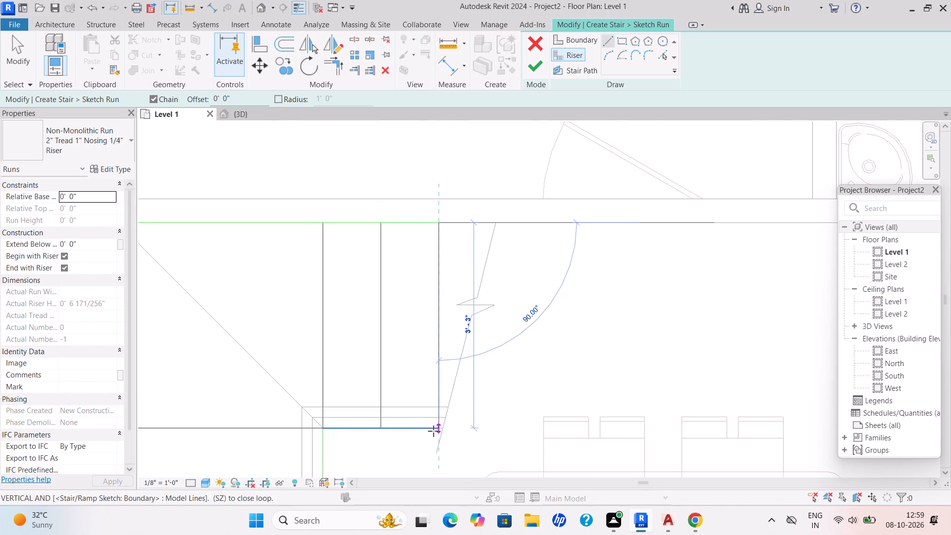
click(439, 428)
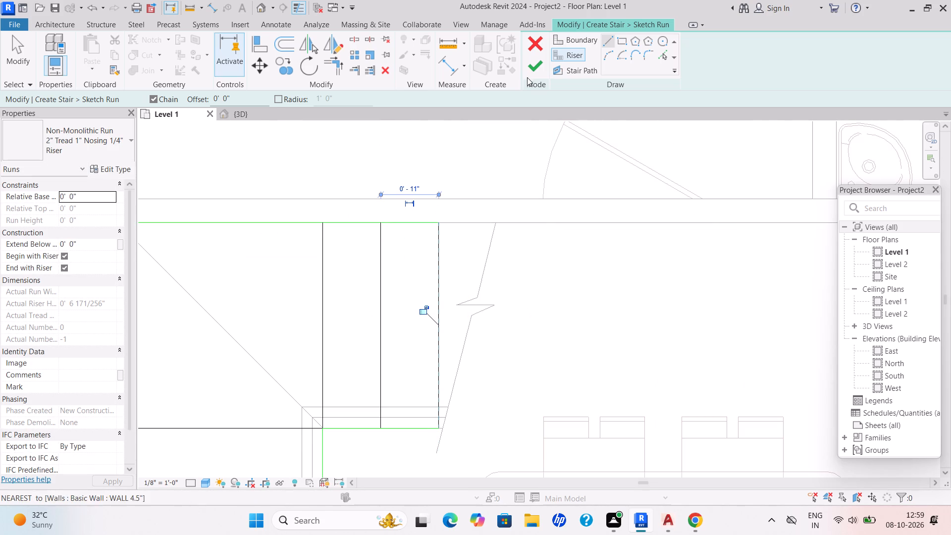
Start the stair path as a straight line about 4'-3" long from the kitchen-side flight's open end into its corner landing.
double_click(578, 68)
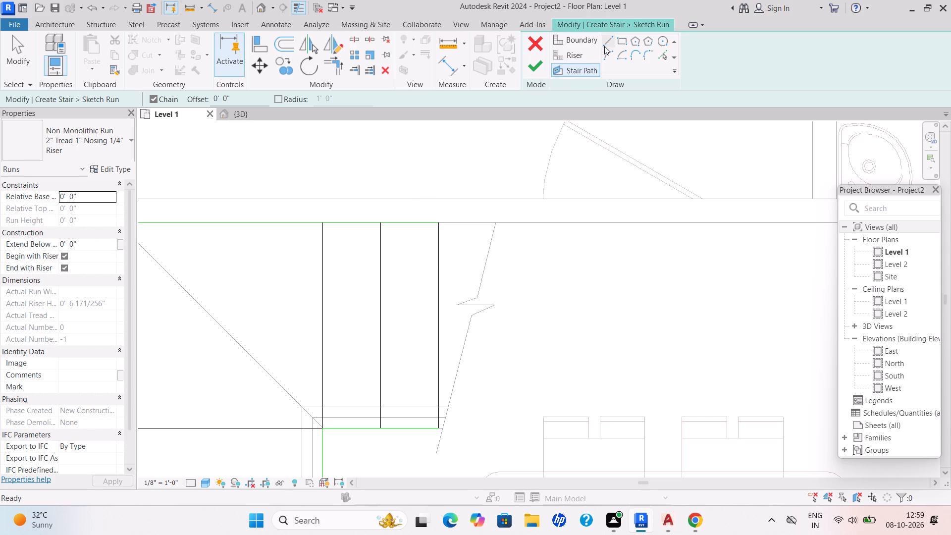
click(605, 46)
scroll(547, 266, down, 8)
middle_drag(547, 267, 538, 208)
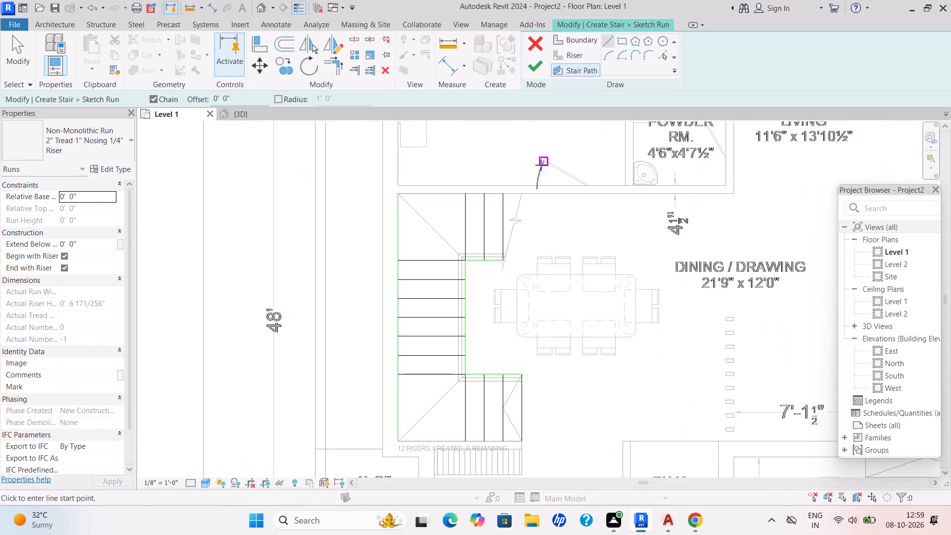
scroll(559, 256, down, 2)
middle_drag(558, 262, 542, 225)
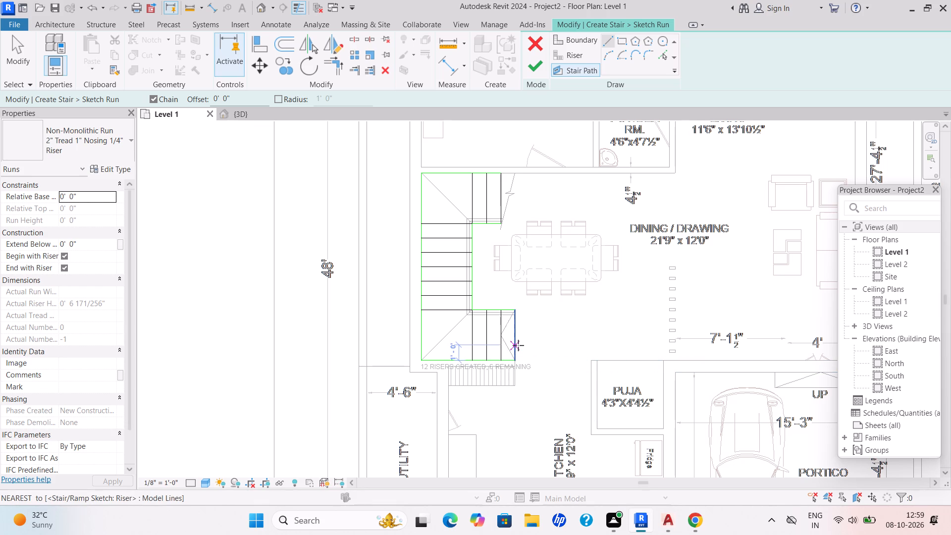
scroll(518, 345, up, 2)
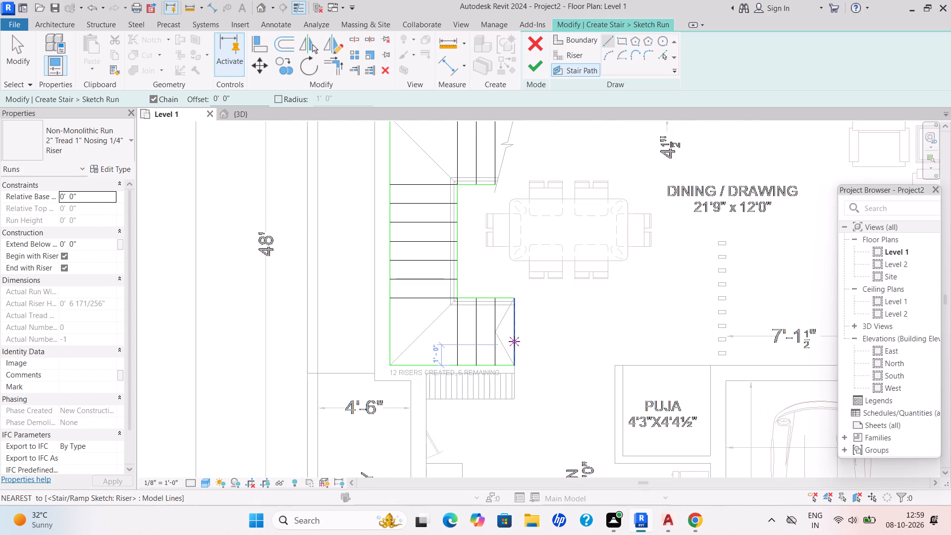
click(517, 331)
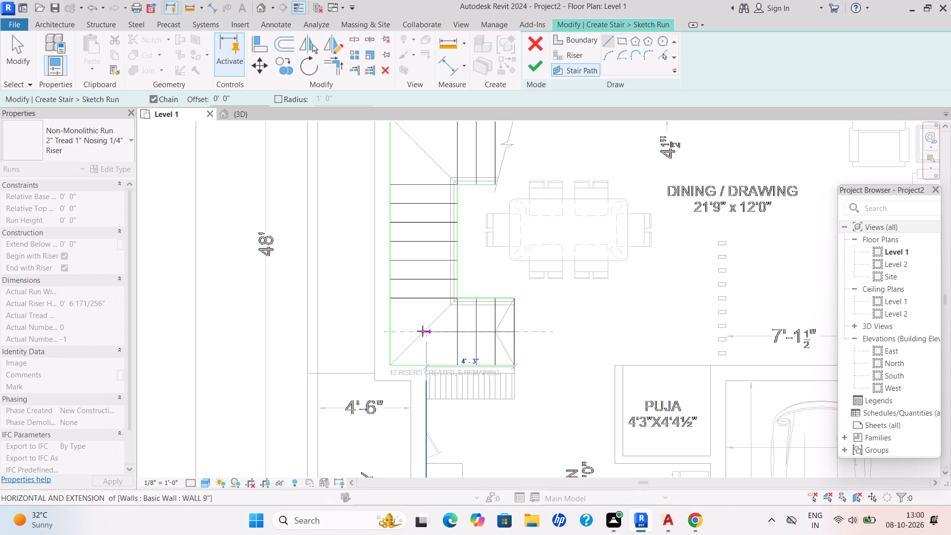
click(423, 330)
Continue the stair path along the exterior-wall flight to the guest bedroom-side corner, ending about 3'-4" on at the last riser.
scroll(437, 171, down, 1)
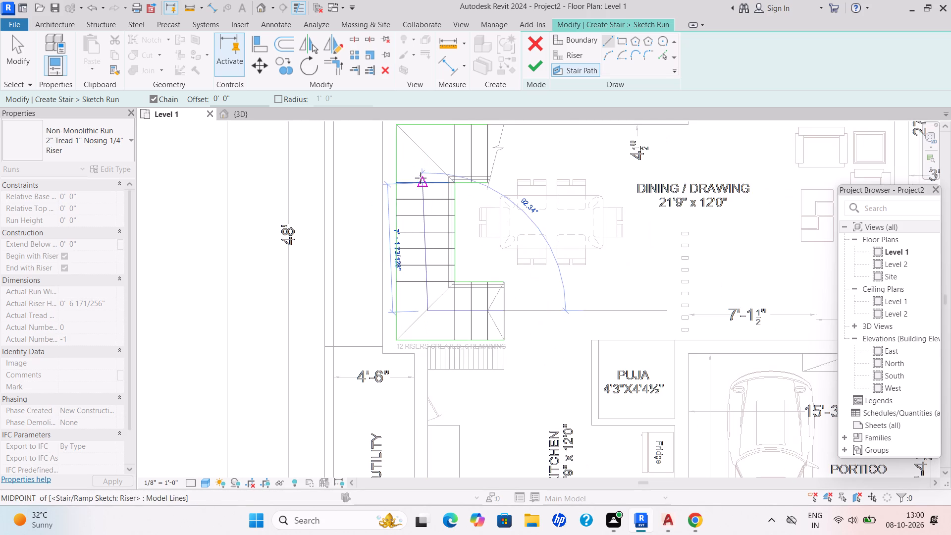
middle_drag(422, 192, 385, 350)
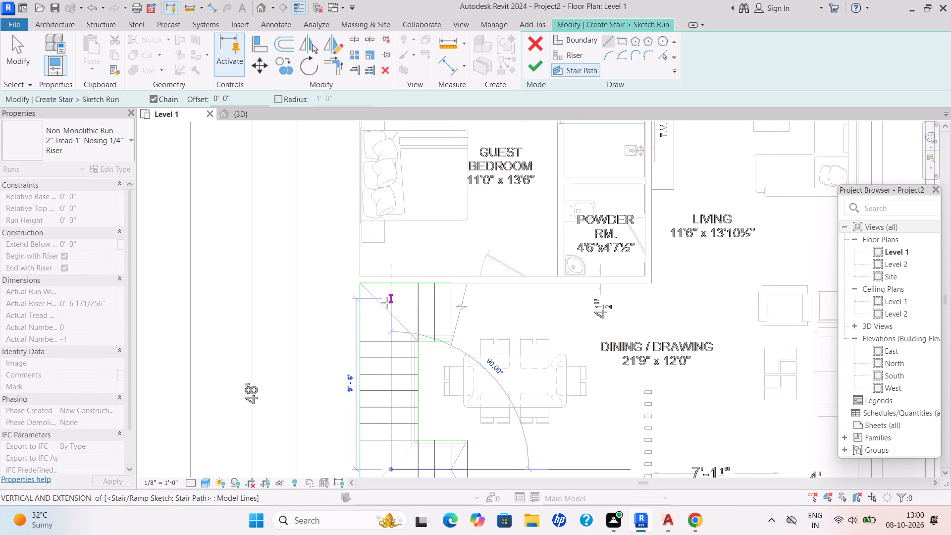
click(388, 314)
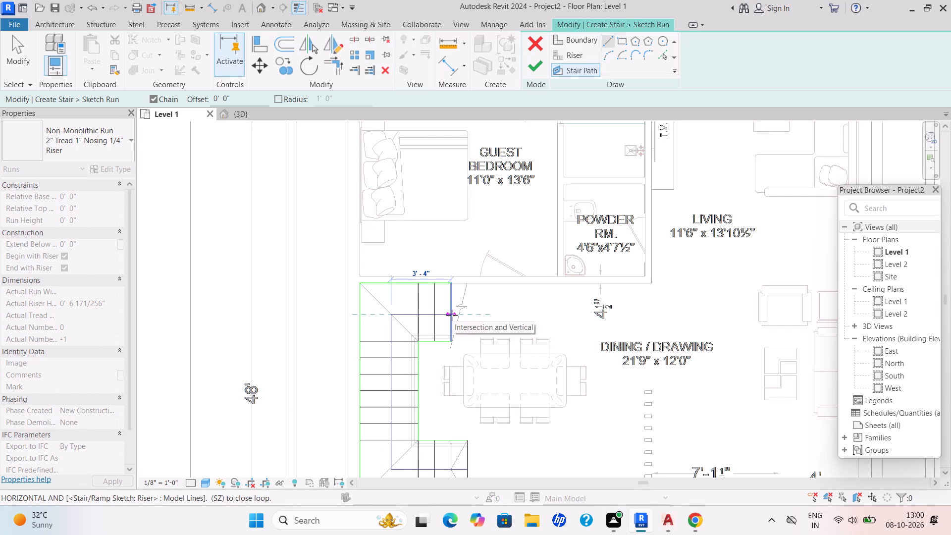
scroll(452, 315, up, 4)
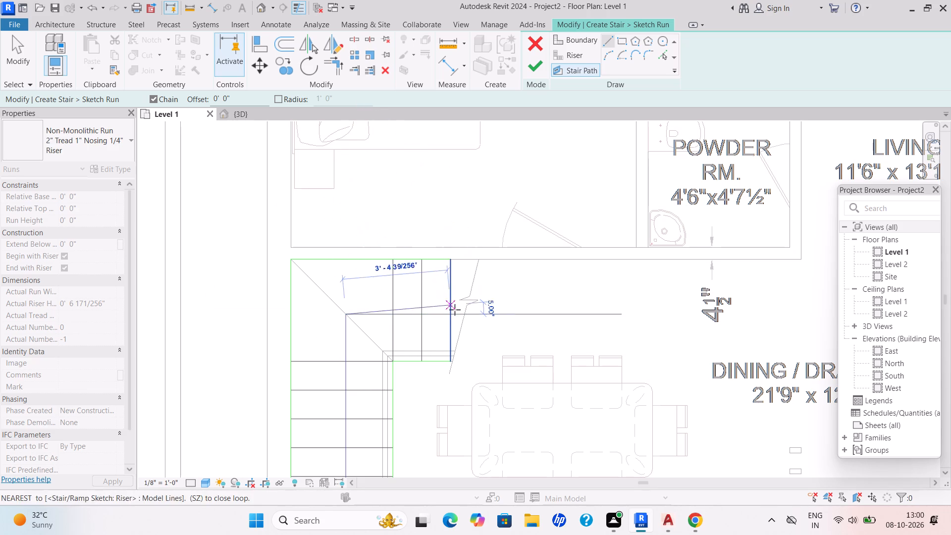
scroll(457, 315, up, 3)
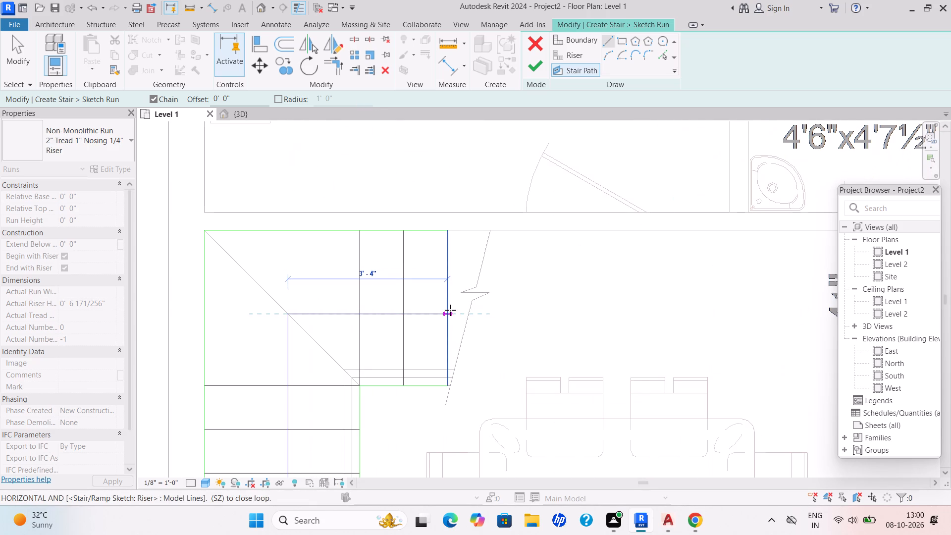
click(447, 314)
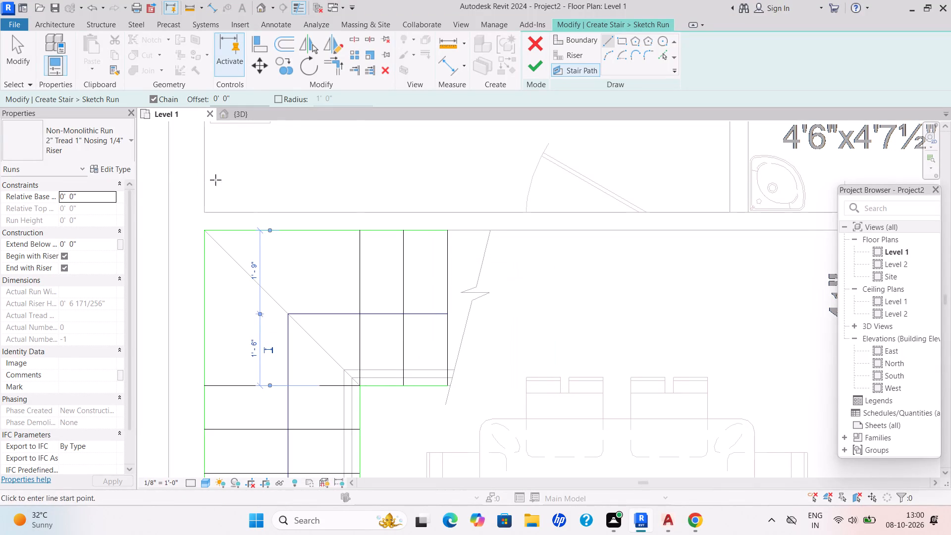
Finish the run sketch, switch to the 3D view and complete the stair.
click(537, 68)
scroll(452, 257, down, 10)
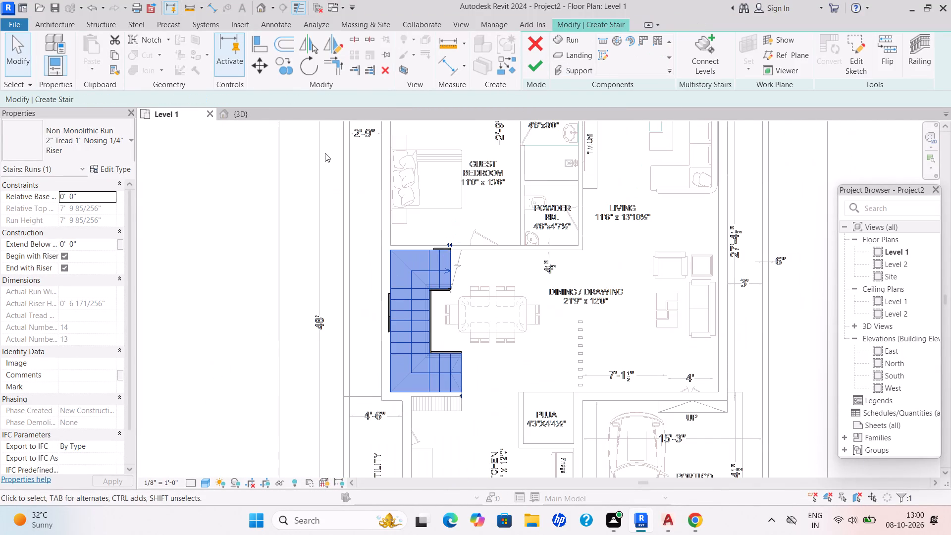
click(259, 109)
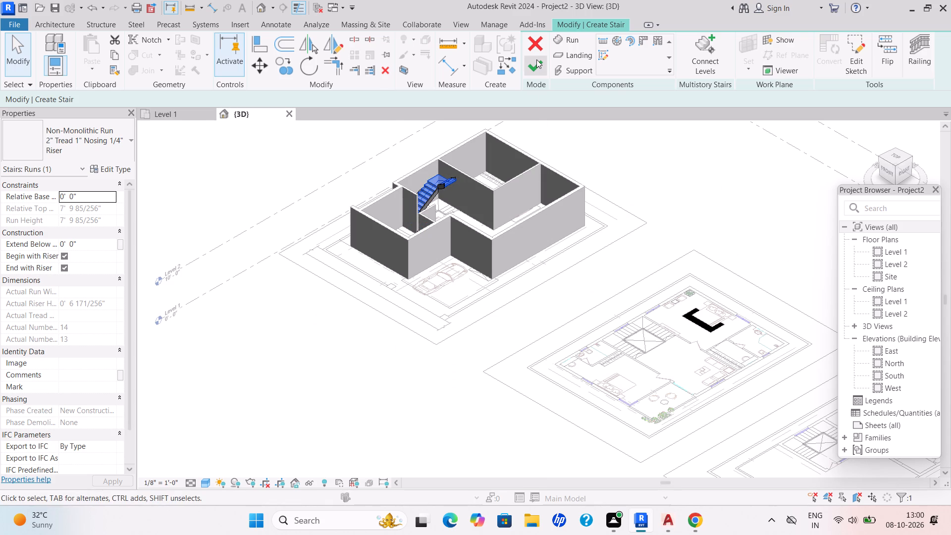
click(536, 59)
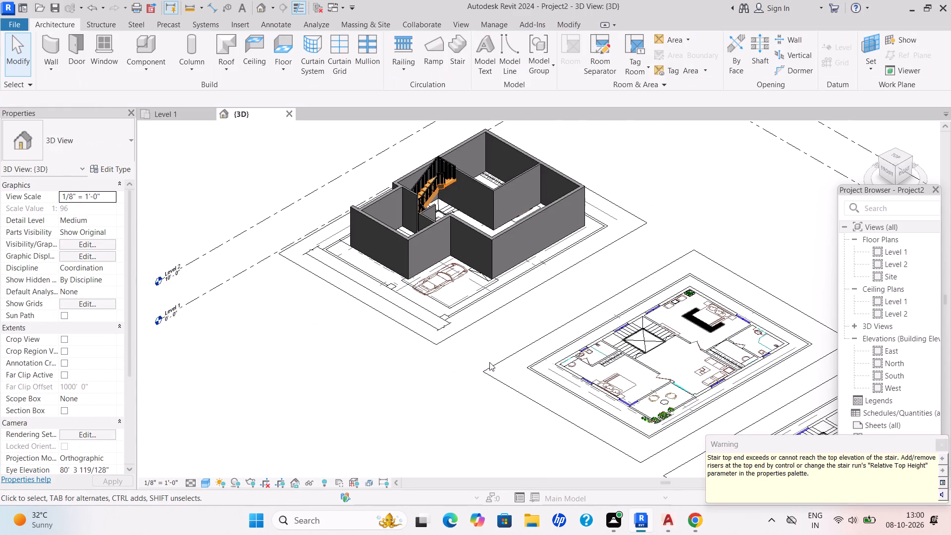
key(Escape)
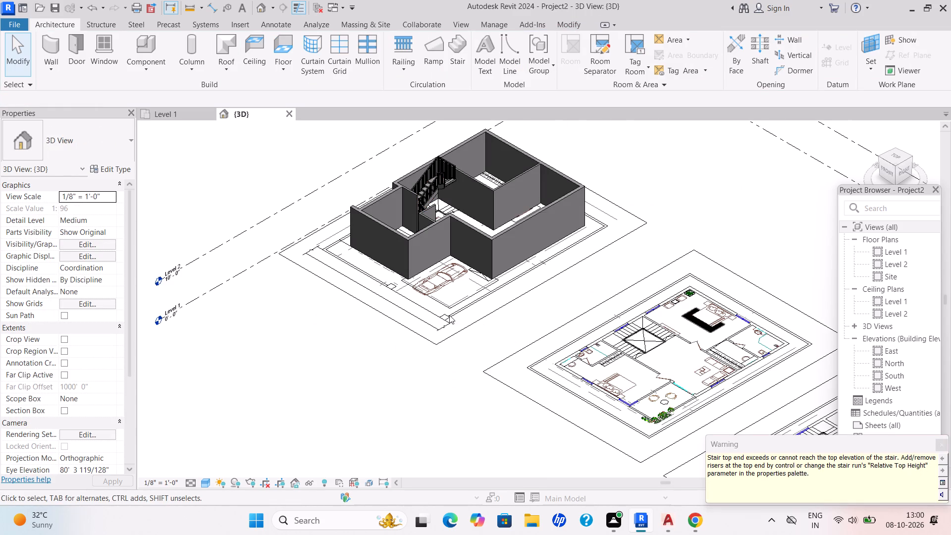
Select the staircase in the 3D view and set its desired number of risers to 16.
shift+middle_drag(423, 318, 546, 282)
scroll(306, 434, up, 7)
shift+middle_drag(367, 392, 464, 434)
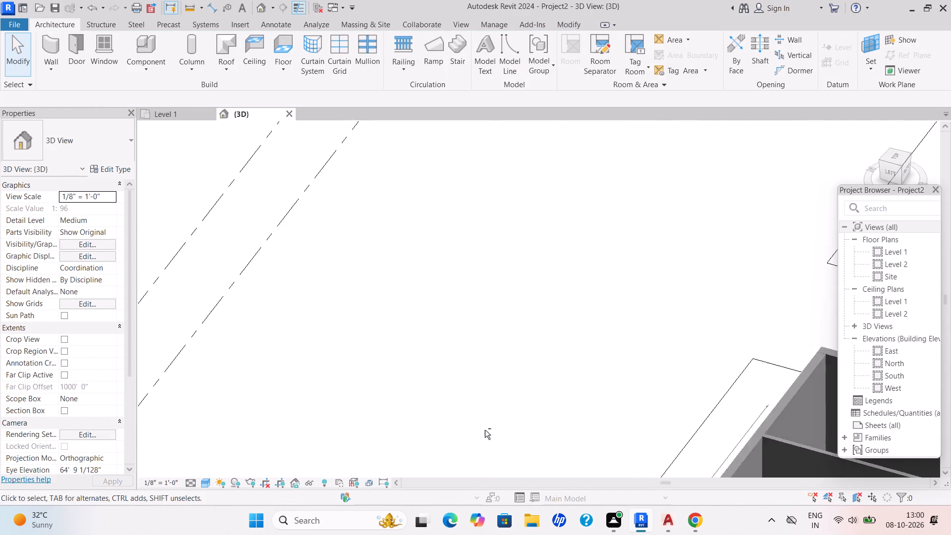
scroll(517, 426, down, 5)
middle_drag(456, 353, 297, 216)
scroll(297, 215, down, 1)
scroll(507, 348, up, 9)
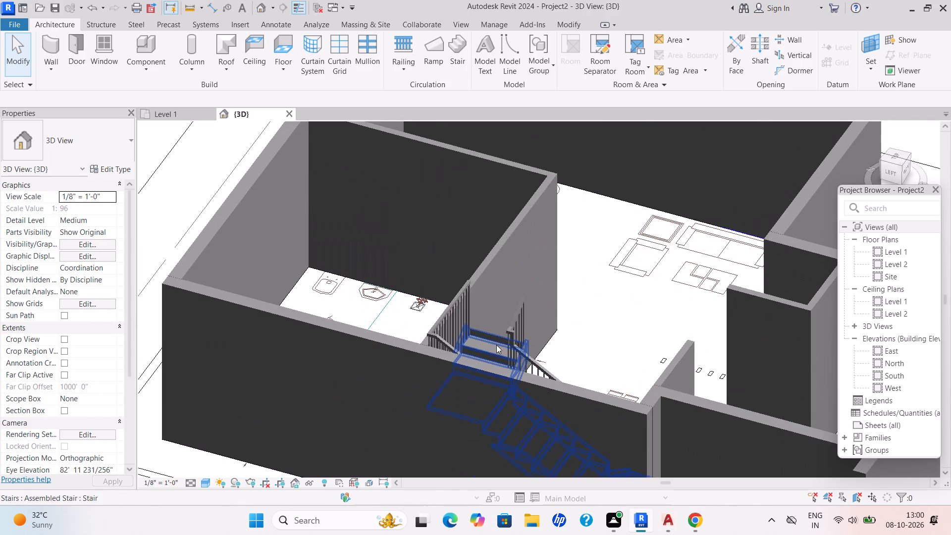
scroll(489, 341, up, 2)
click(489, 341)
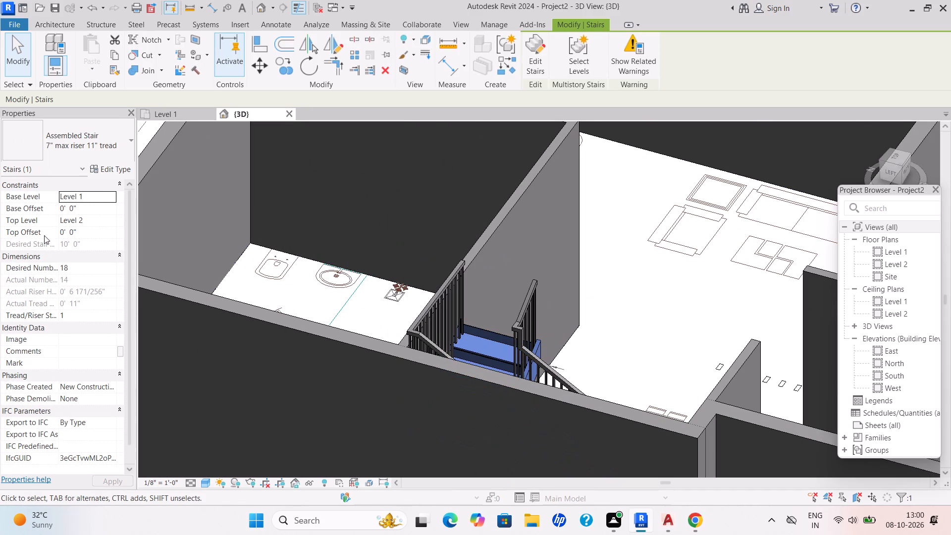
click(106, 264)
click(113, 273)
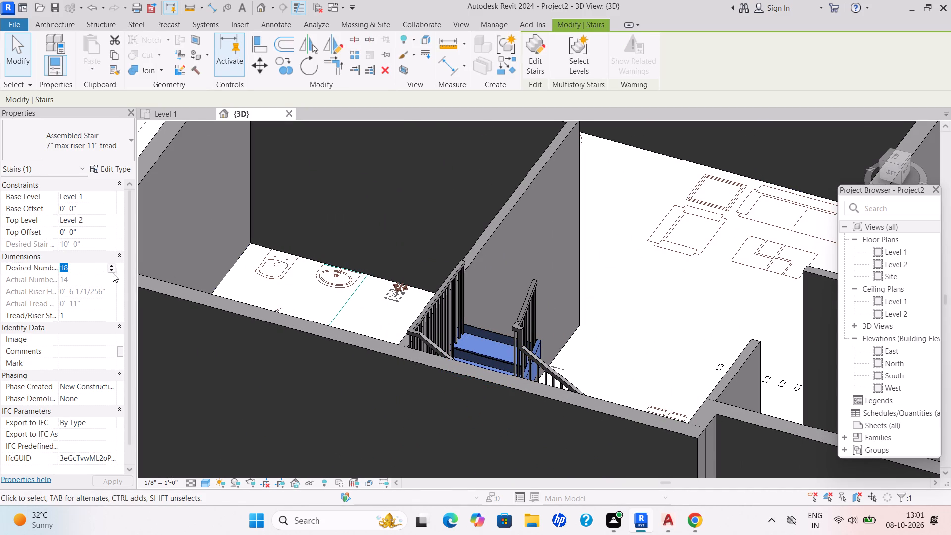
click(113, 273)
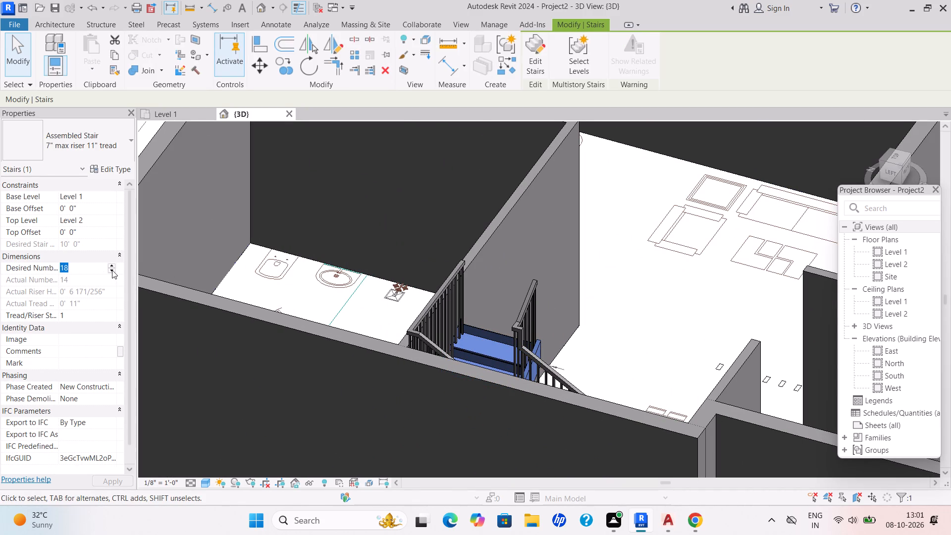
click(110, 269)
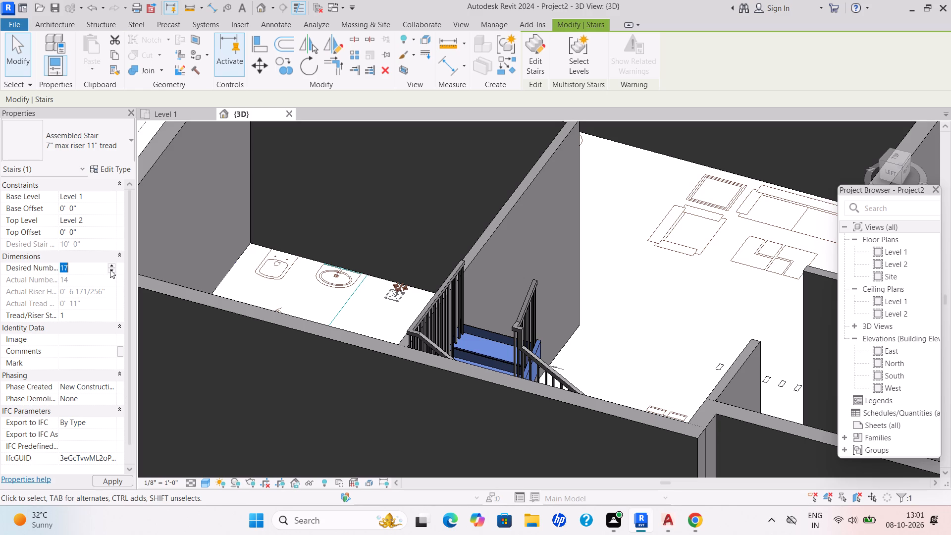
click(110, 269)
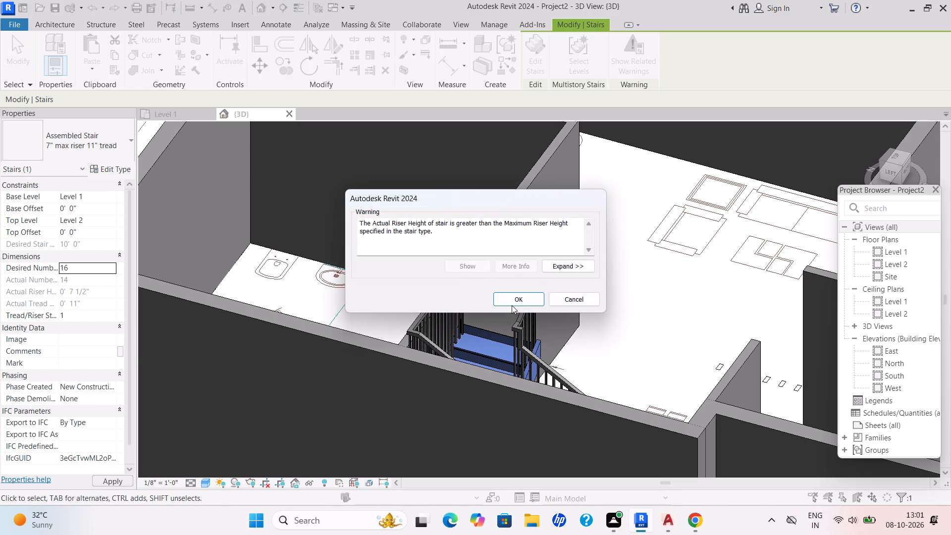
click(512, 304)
Set the staircase's desired number of risers to 14 and deselect it.
scroll(497, 311, up, 2)
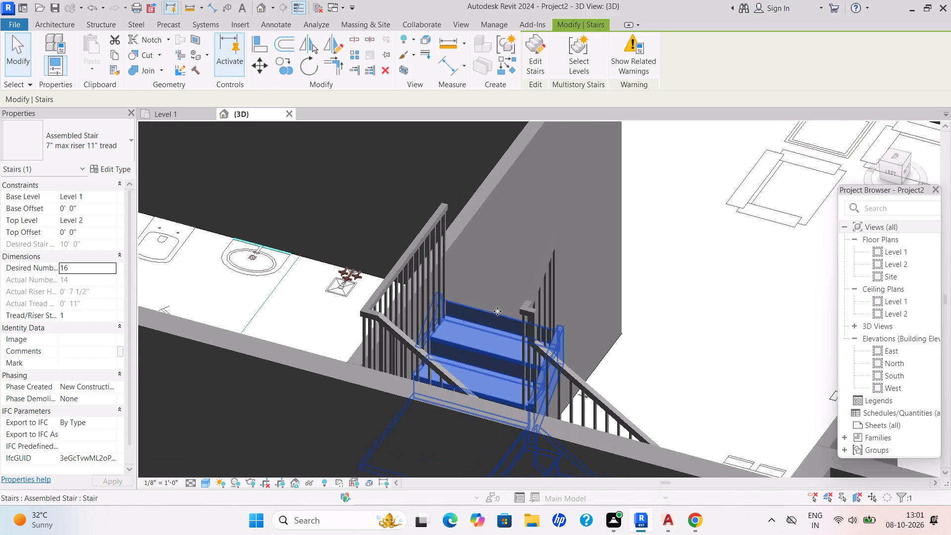
scroll(497, 311, up, 2)
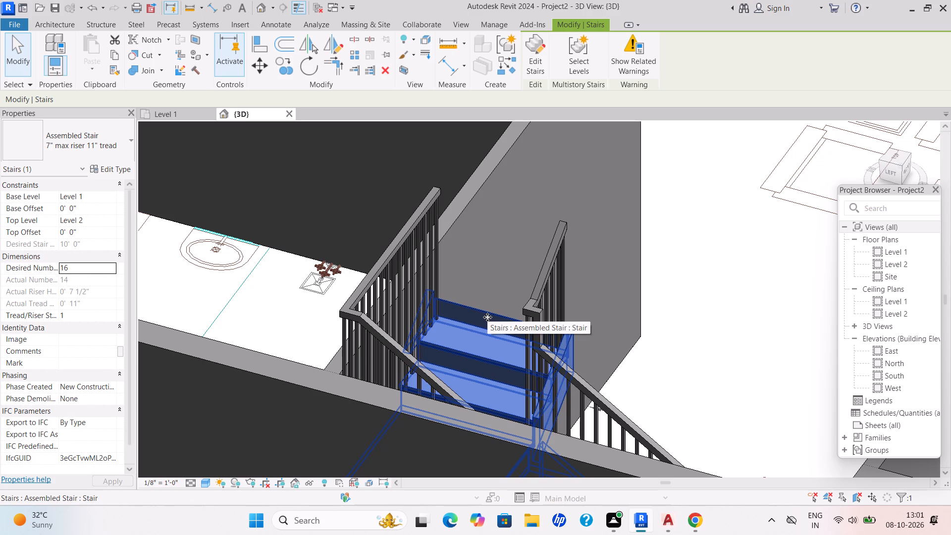
click(487, 317)
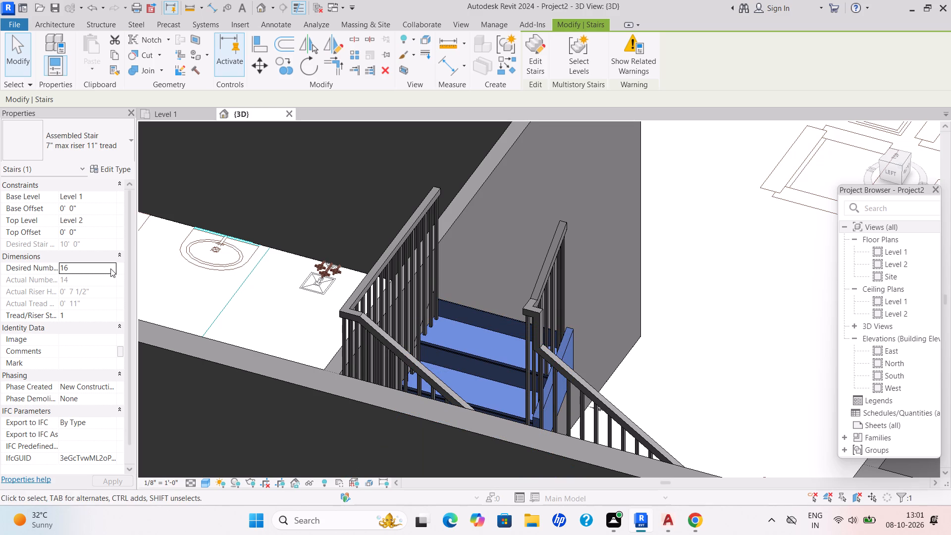
click(110, 269)
click(110, 269)
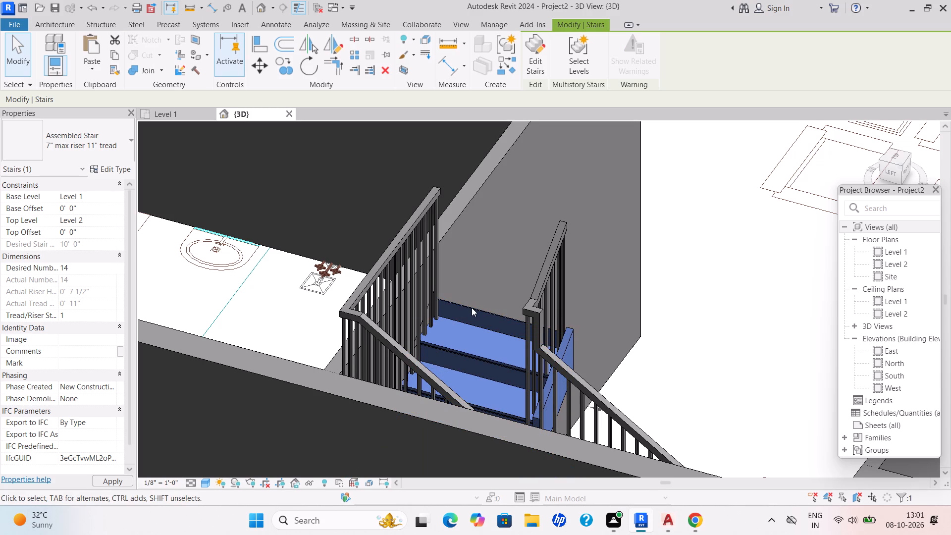
scroll(472, 308, up, 4)
key(Escape)
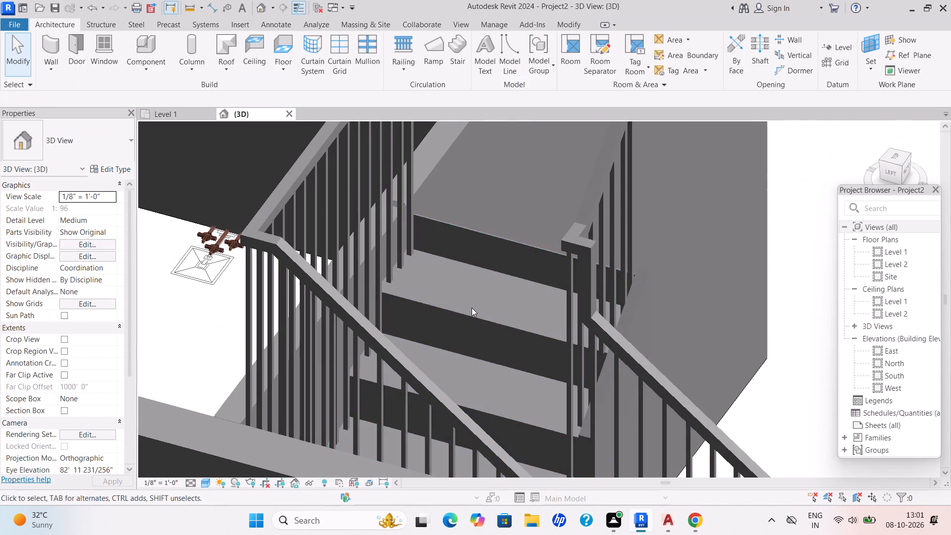
Examine the staircase, its railings and its top end against the surrounding walls in the 3D view.
scroll(477, 286, down, 3)
shift+scroll(501, 317, down, 1)
shift+middle_drag(500, 317, 461, 296)
scroll(469, 297, up, 1)
scroll(478, 303, down, 7)
middle_drag(505, 319, 496, 395)
scroll(558, 353, down, 3)
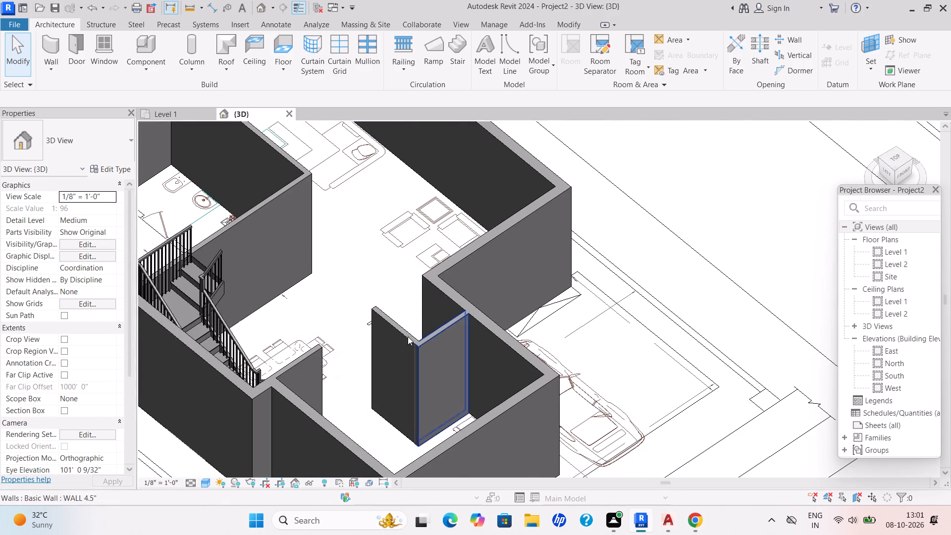
scroll(177, 259, up, 2)
middle_drag(381, 351, 409, 349)
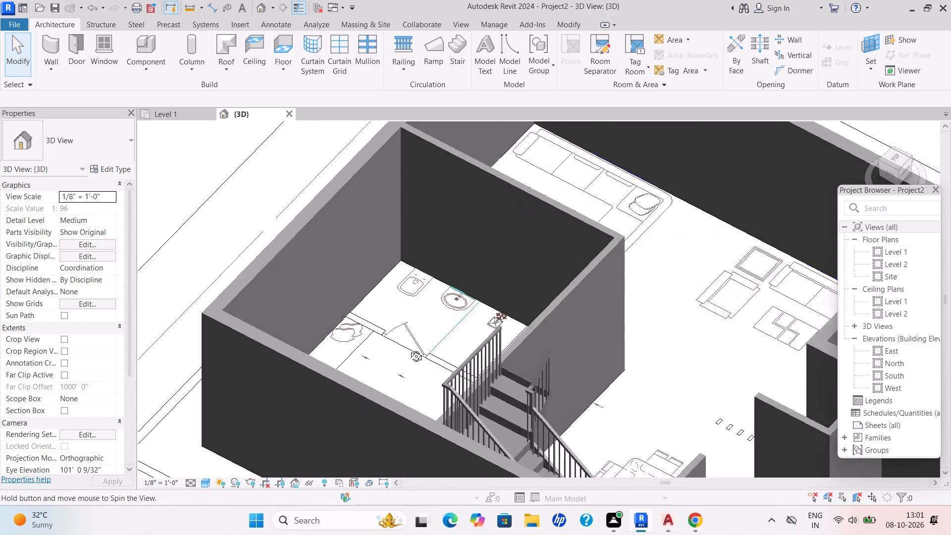
middle_drag(409, 349, 410, 347)
scroll(416, 342, up, 1)
scroll(453, 332, down, 1)
middle_drag(448, 325, 381, 261)
scroll(458, 327, up, 6)
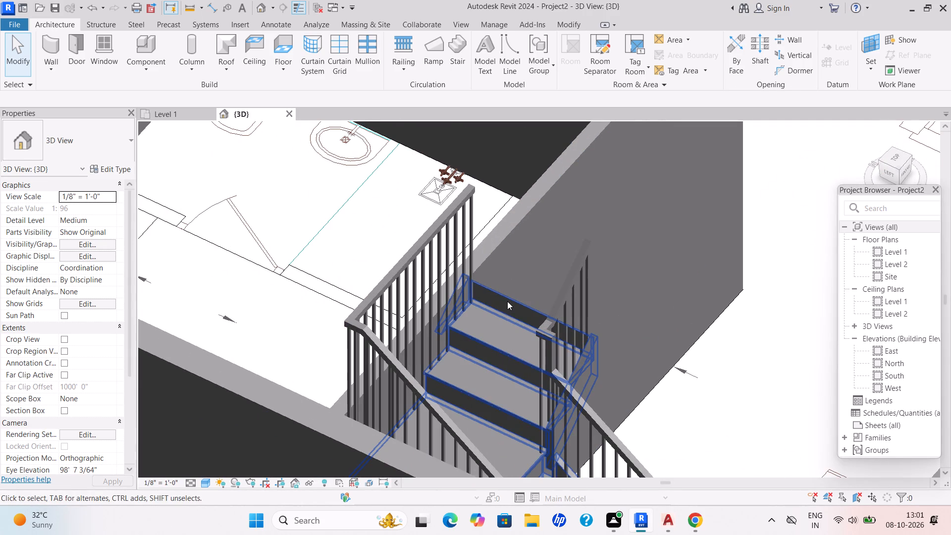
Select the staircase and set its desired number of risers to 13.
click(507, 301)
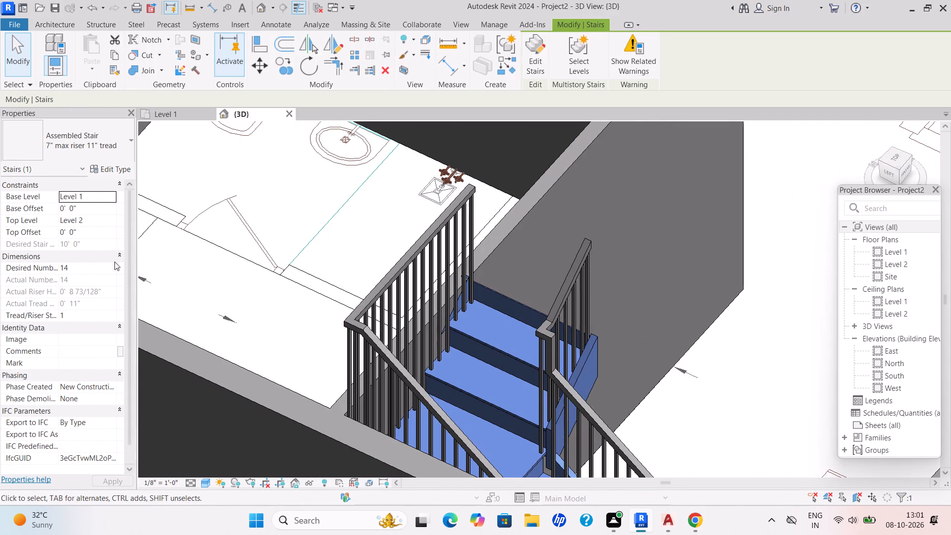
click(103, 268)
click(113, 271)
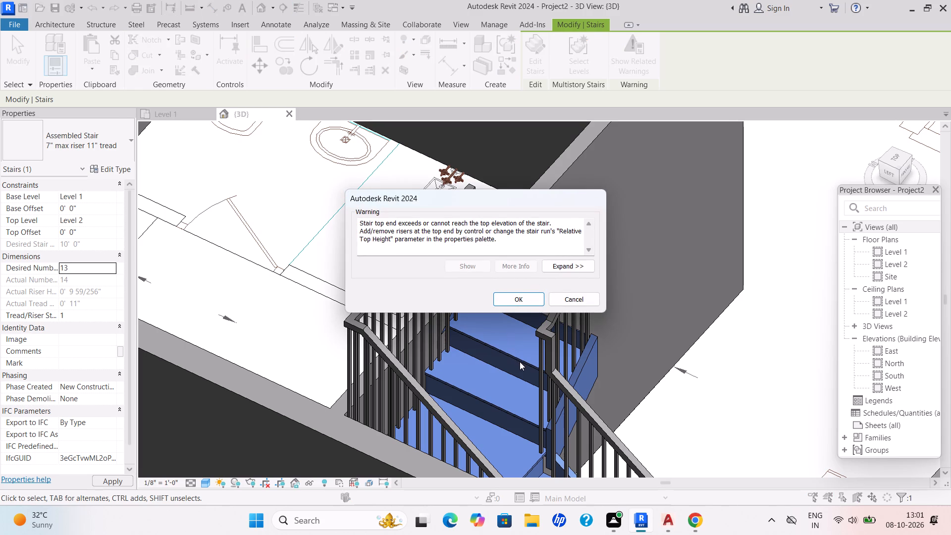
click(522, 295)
Check the stair's top end from the exterior-wall side and set its desired number of risers back to 14.
scroll(523, 343, up, 3)
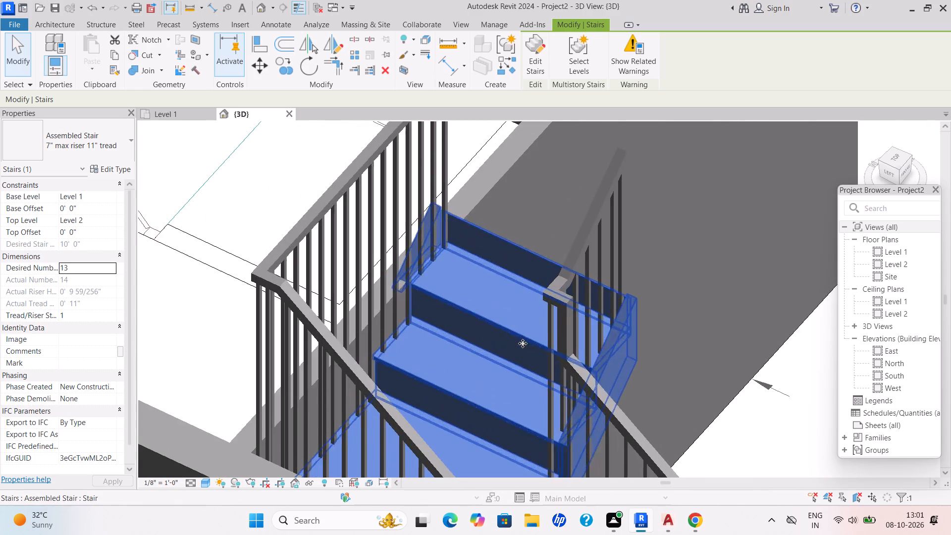
scroll(539, 371, down, 2)
middle_drag(532, 422, 612, 306)
scroll(617, 285, up, 1)
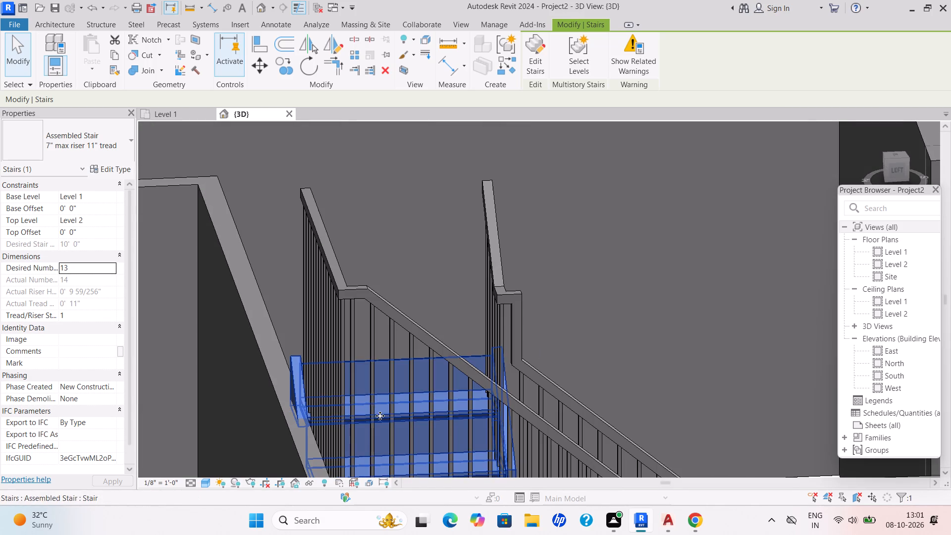
click(114, 267)
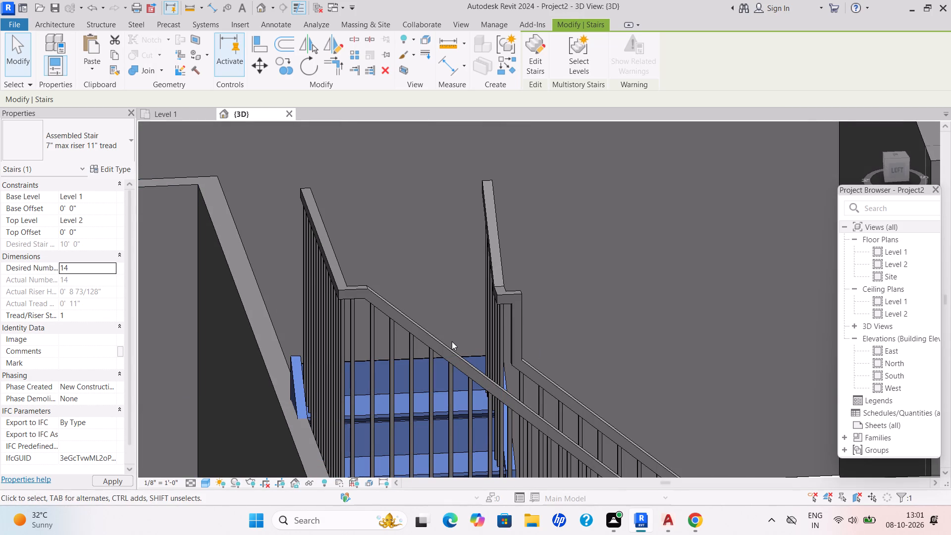
Examine the staircase, its landing and railings against the surrounding walls from several sides in 3D, and deselect it.
scroll(452, 341, down, 1)
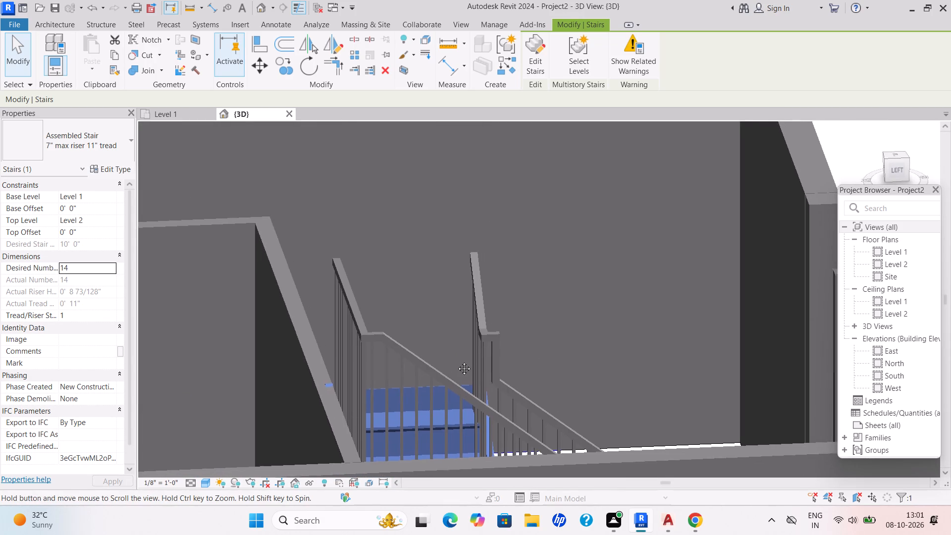
shift+middle_drag(450, 415, 408, 376)
shift+middle_drag(456, 397, 419, 415)
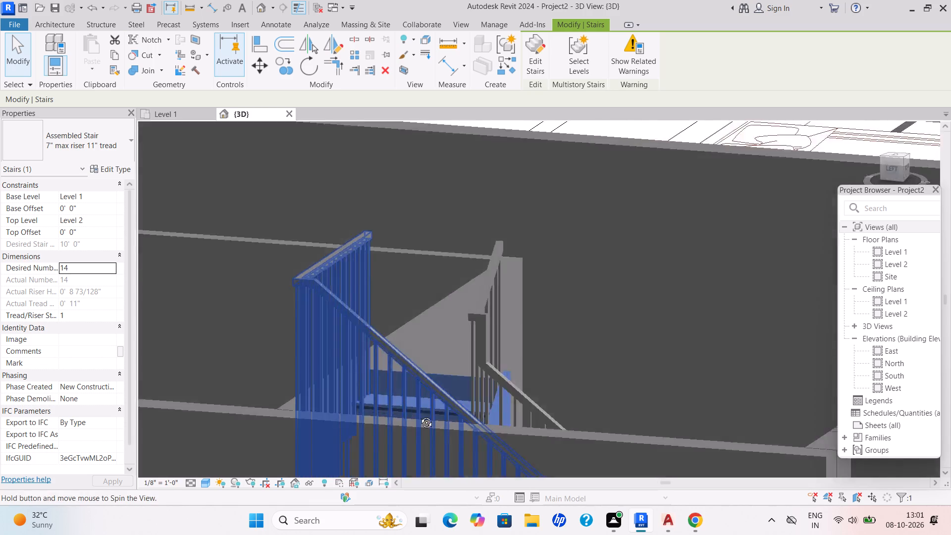
shift+middle_drag(419, 415, 361, 424)
shift+middle_drag(561, 417, 521, 442)
shift+middle_drag(641, 411, 559, 433)
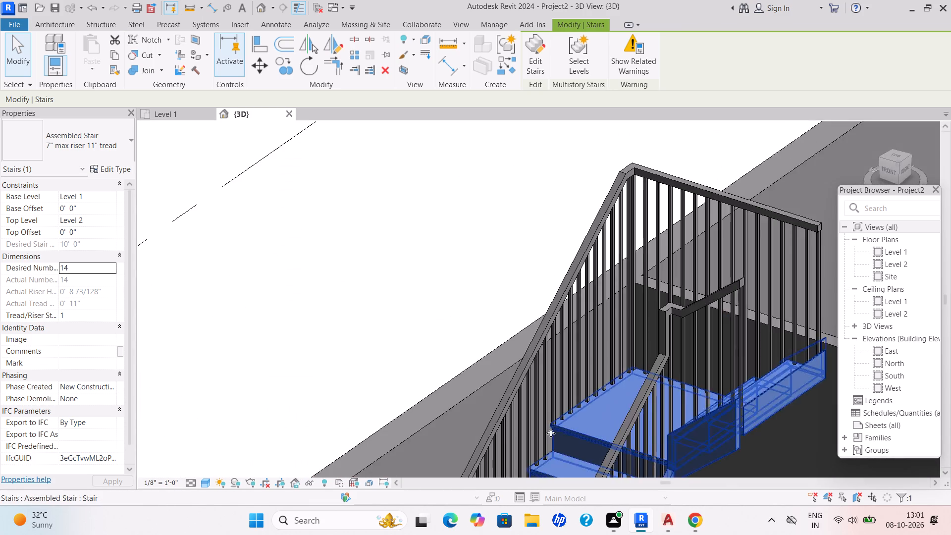
scroll(579, 419, down, 1)
middle_drag(579, 419, 540, 418)
shift+scroll(540, 418, down, 1)
scroll(579, 414, down, 2)
middle_drag(578, 413, 474, 378)
scroll(648, 413, up, 3)
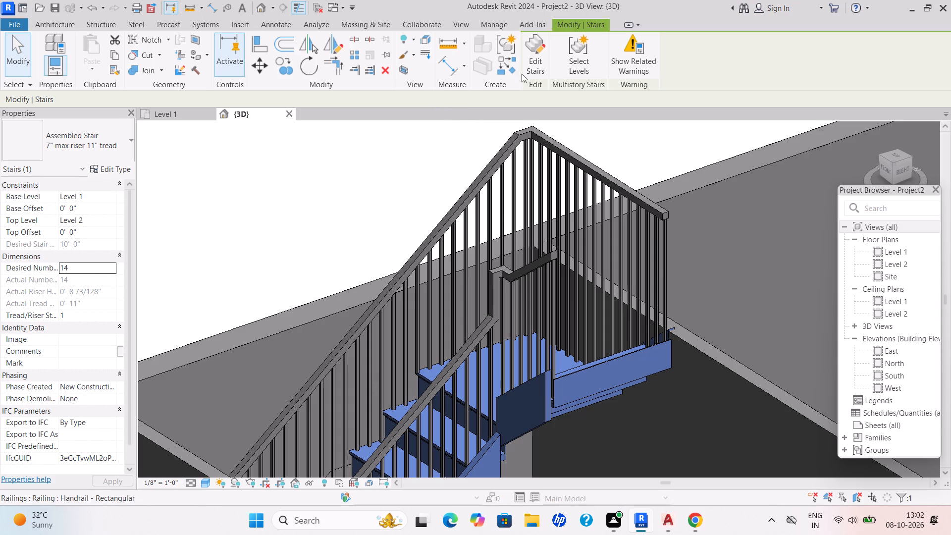
scroll(612, 345, up, 3)
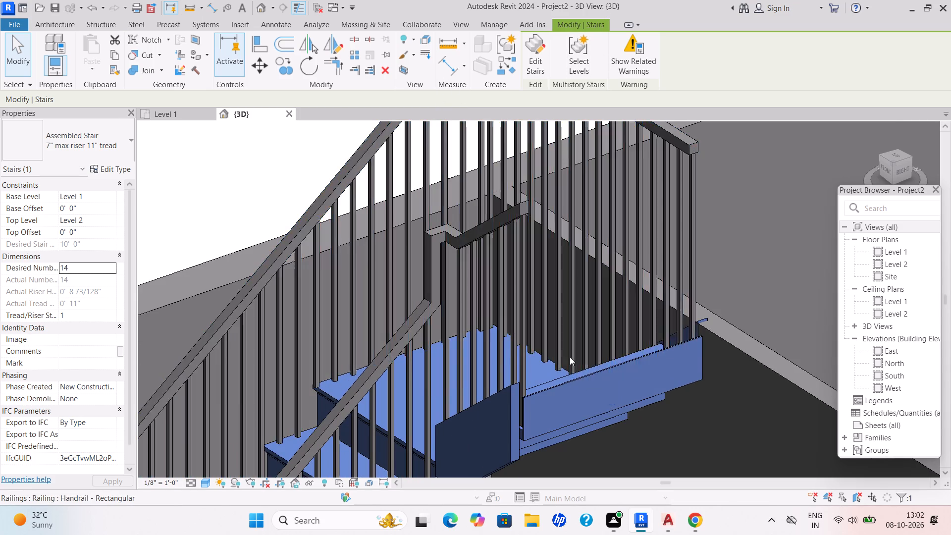
scroll(609, 346, down, 4)
scroll(564, 364, down, 2)
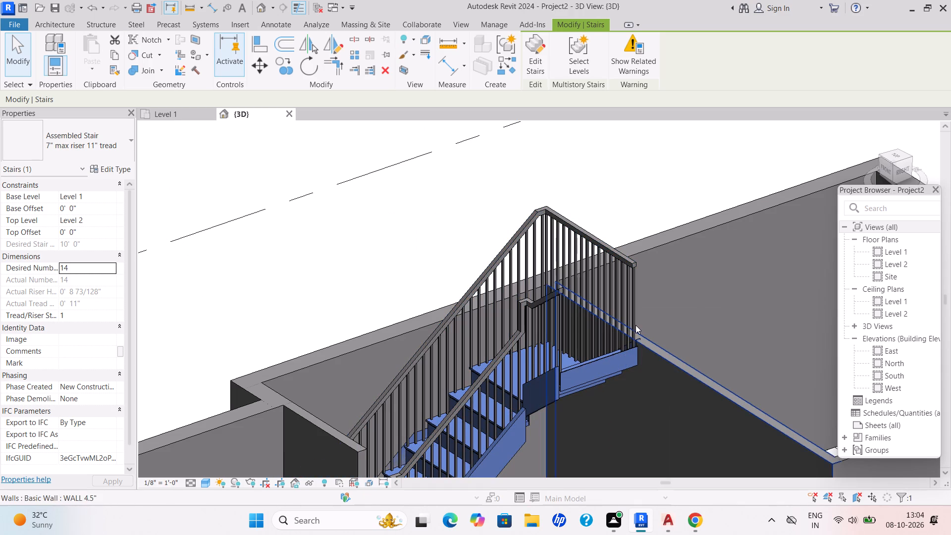
scroll(676, 412, down, 8)
middle_drag(589, 361, 433, 266)
scroll(437, 319, up, 4)
scroll(396, 350, up, 3)
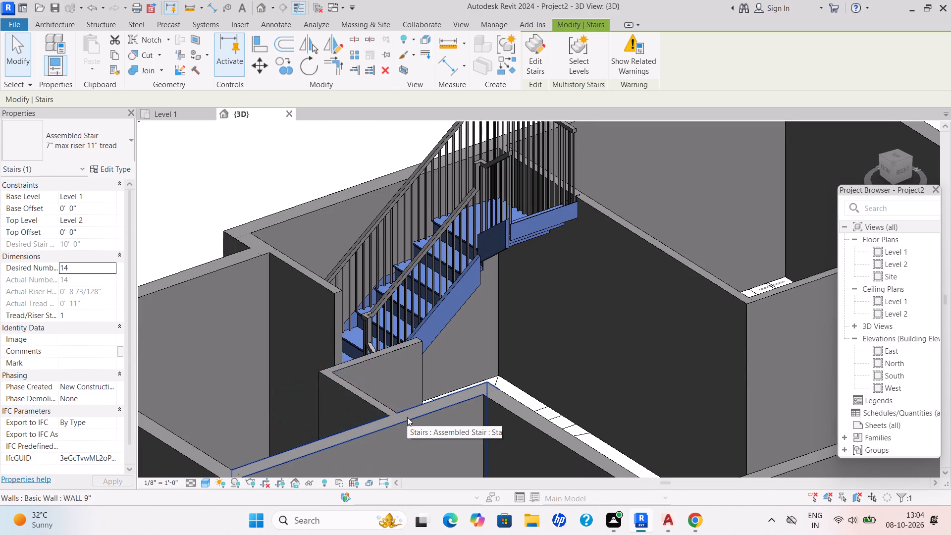
key(Escape)
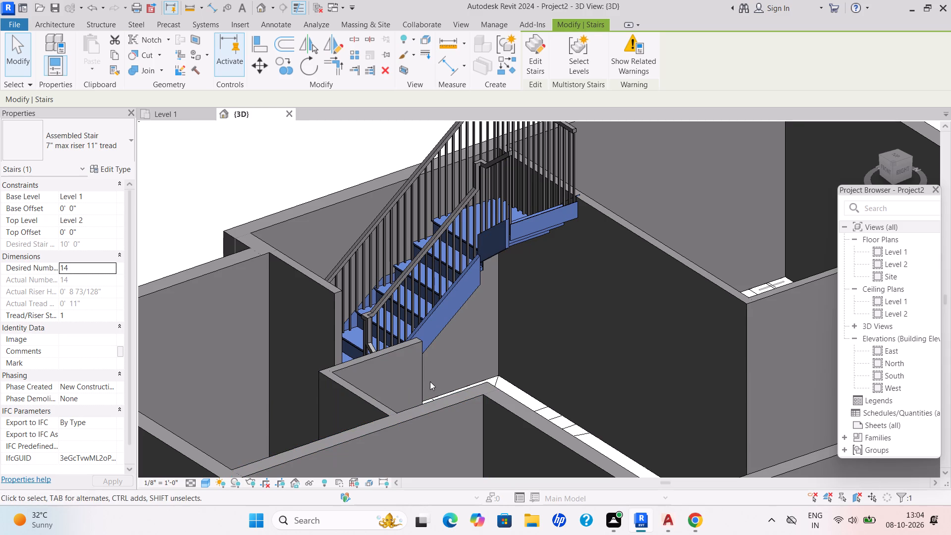
Review the whole building beside the linked CAD floor plans in 3D and in the Level 1 floor plan.
scroll(430, 389, down, 5)
scroll(427, 387, up, 1)
scroll(427, 387, down, 8)
middle_drag(416, 379, 342, 267)
scroll(386, 359, down, 4)
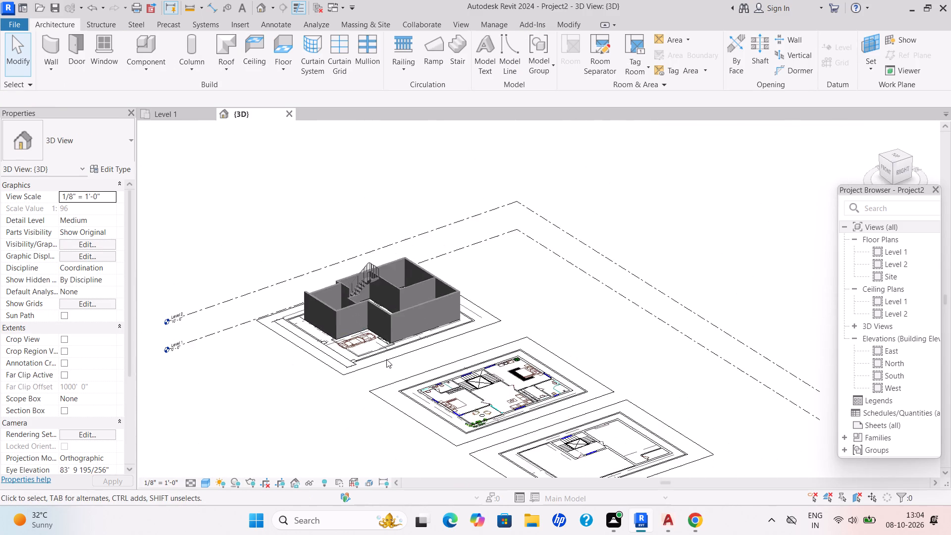
scroll(386, 359, down, 2)
scroll(422, 433, up, 3)
scroll(587, 388, up, 3)
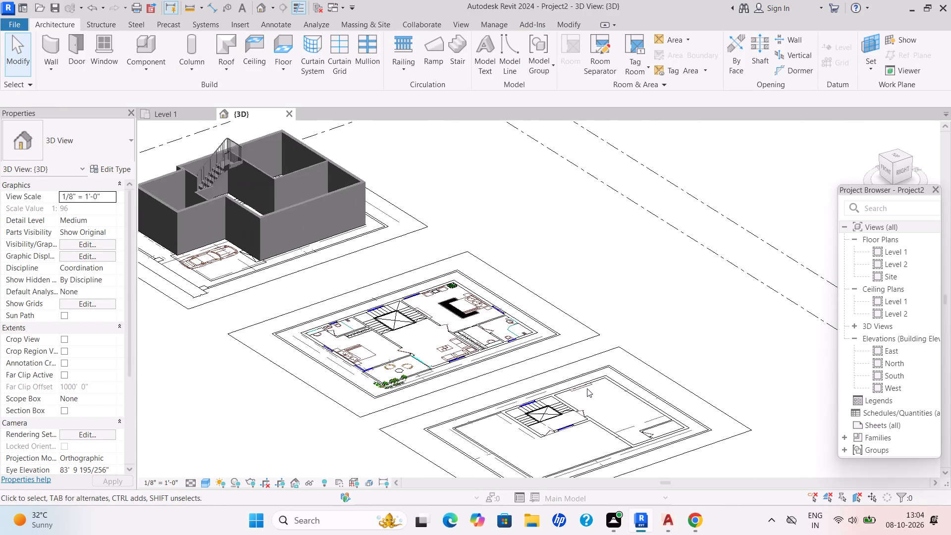
scroll(442, 341, down, 1)
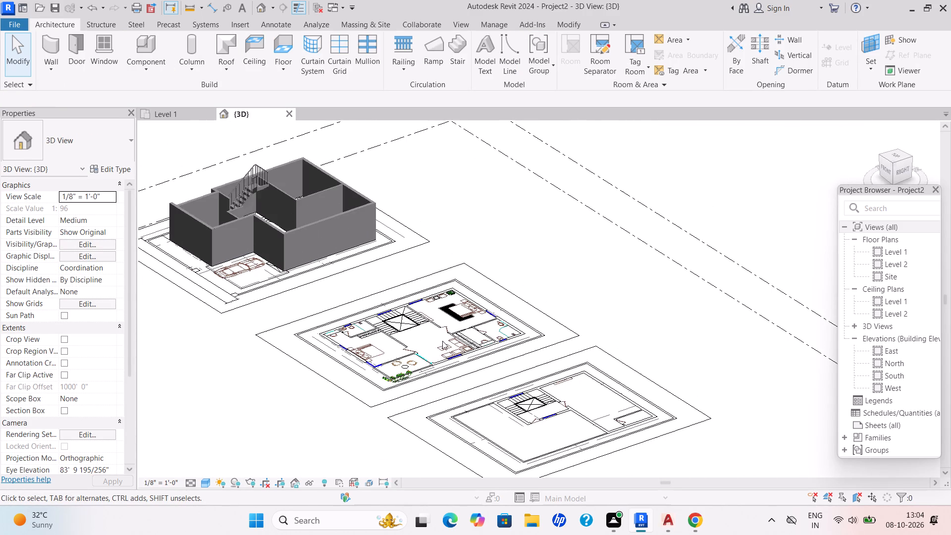
shift+middle_drag(443, 343, 482, 317)
shift+middle_drag(512, 294, 602, 288)
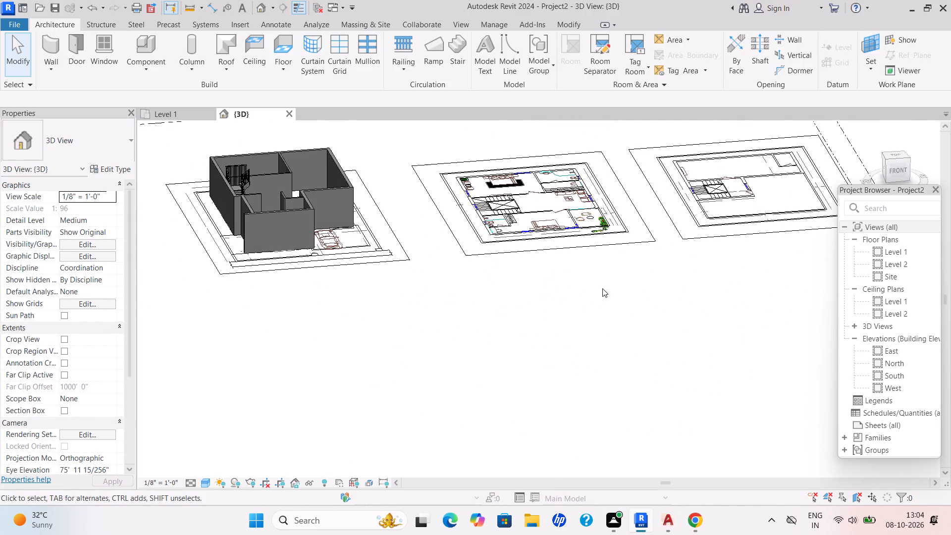
middle_drag(585, 298, 559, 403)
click(171, 114)
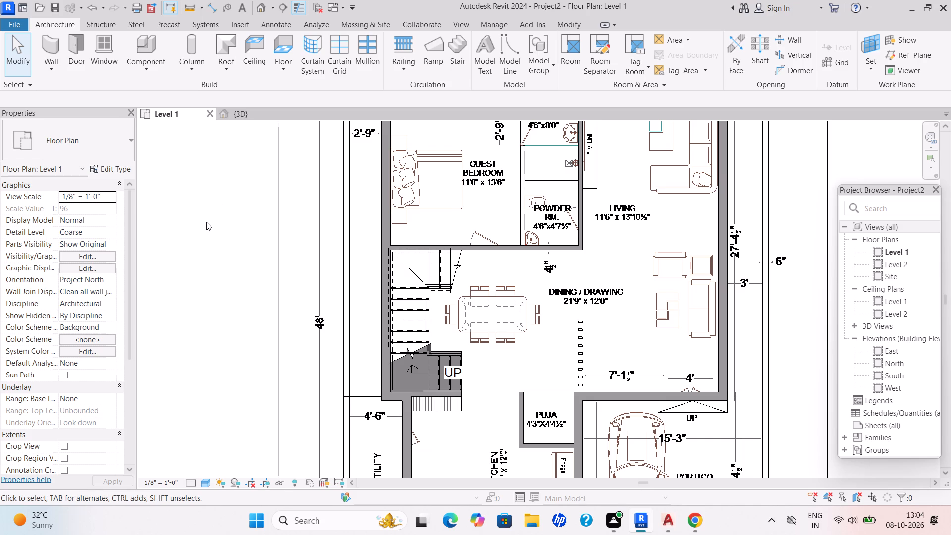
scroll(357, 309, down, 2)
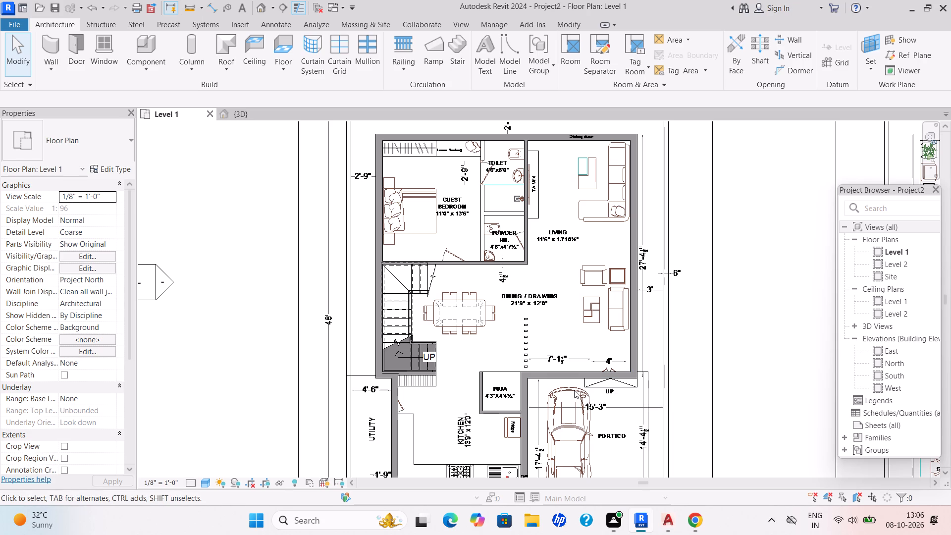
scroll(477, 362, down, 3)
middle_drag(469, 342, 337, 333)
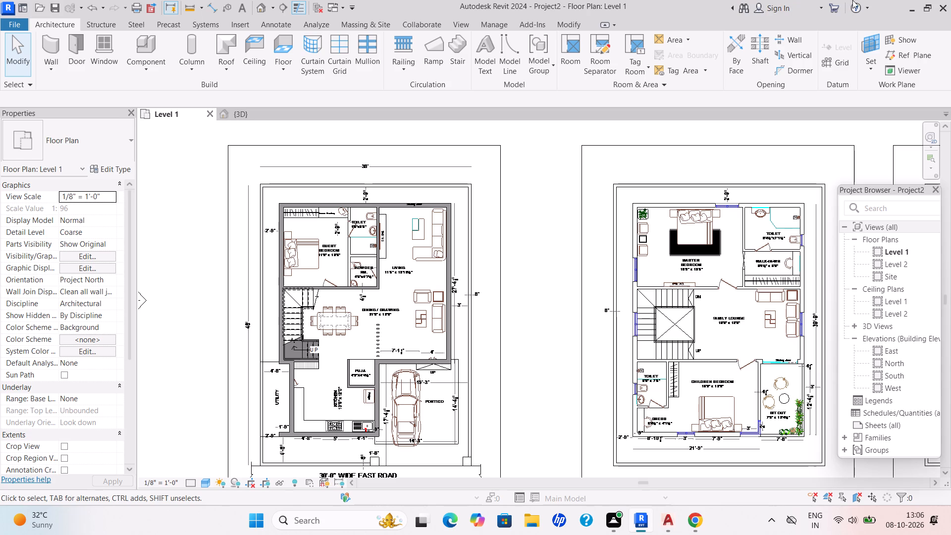
Save the project as a Revit project file named "PREETHI 3810 BIG" on the Desktop.
click(15, 21)
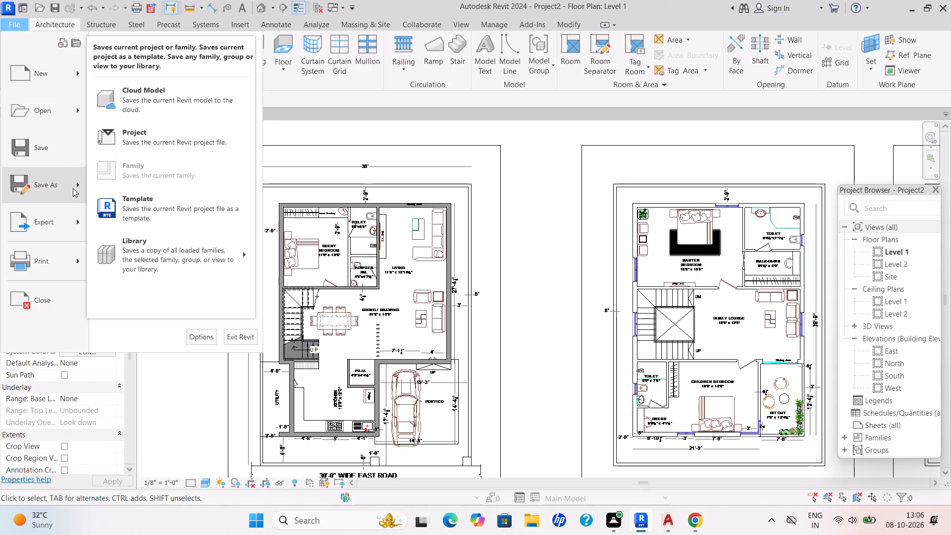
click(69, 192)
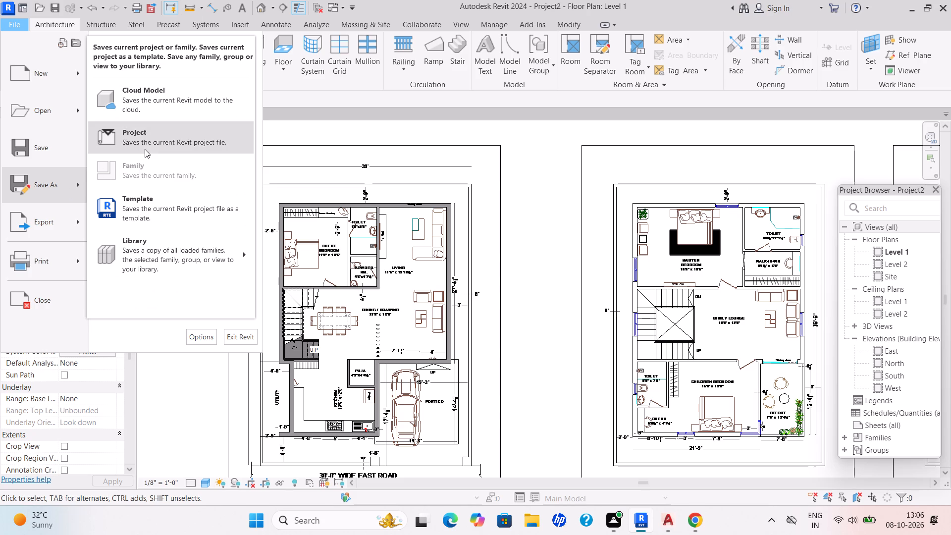
click(150, 141)
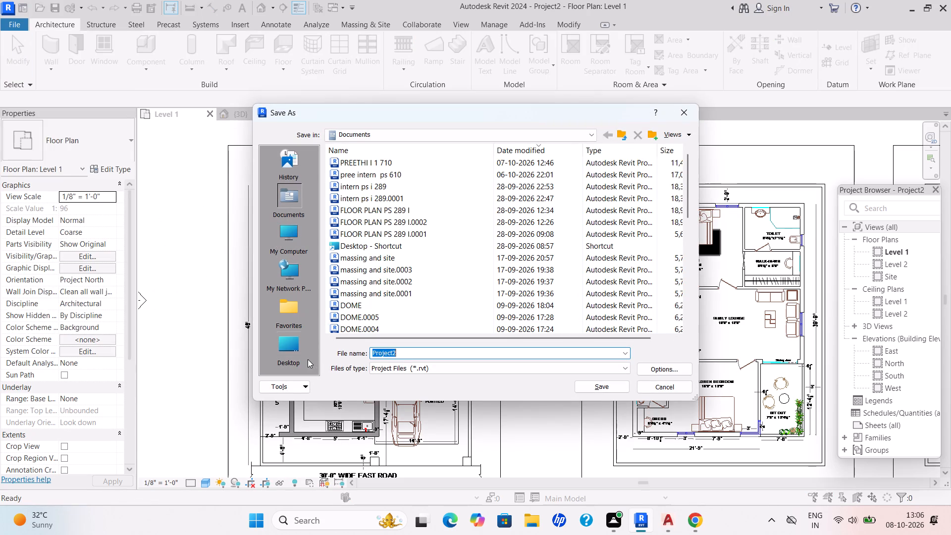
click(283, 363)
click(404, 353)
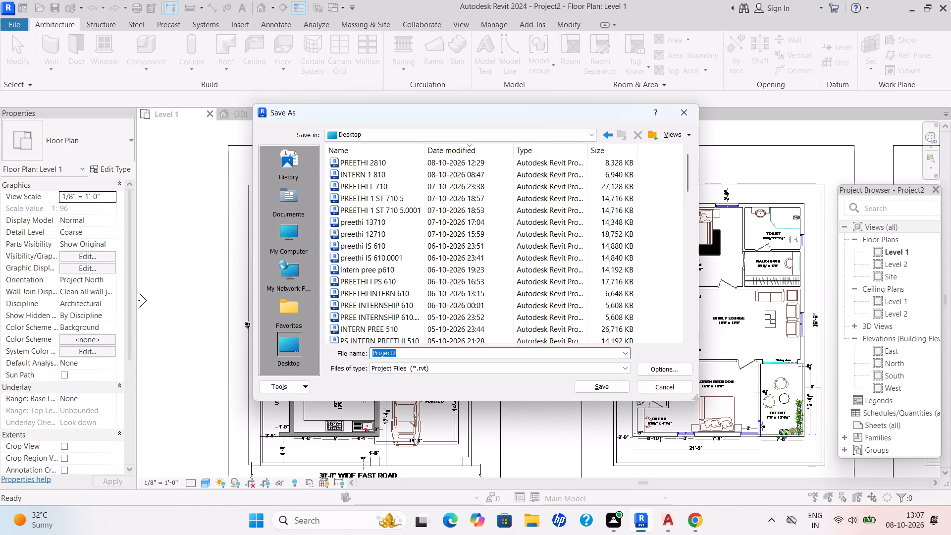
key(BackSpace)
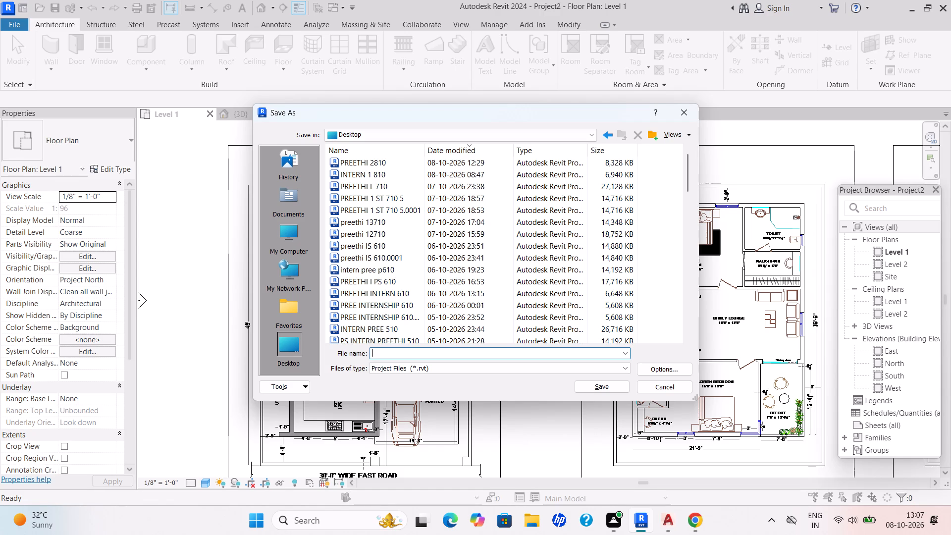
text(PREE)
text(THI)
key(space)
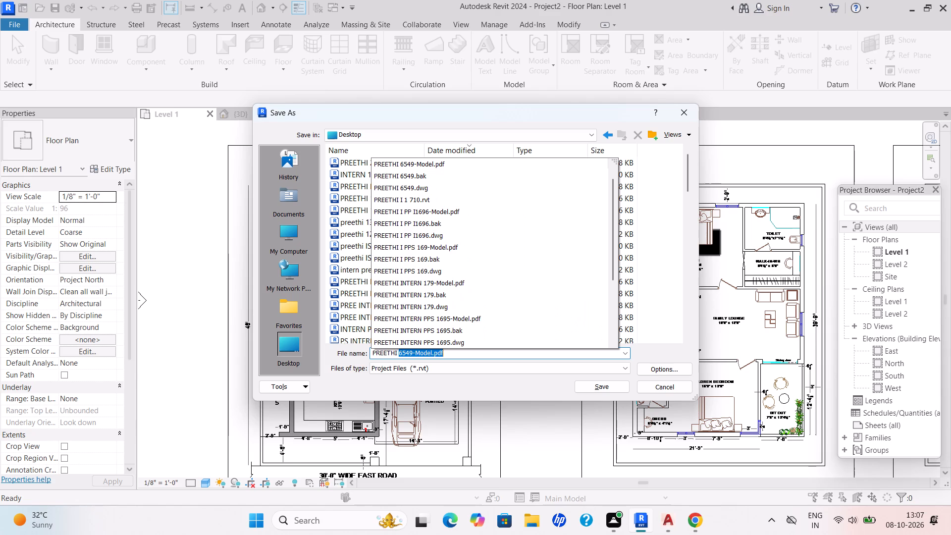
text(BIG)
key(space)
key(BackSpace)
key(BackSpace)
key(BackSpace)
key(BackSpace)
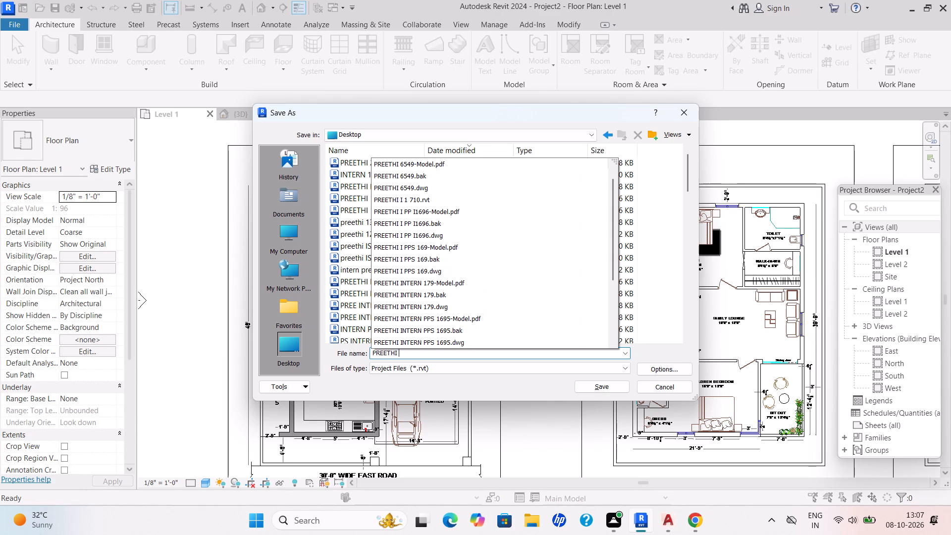
key(space)
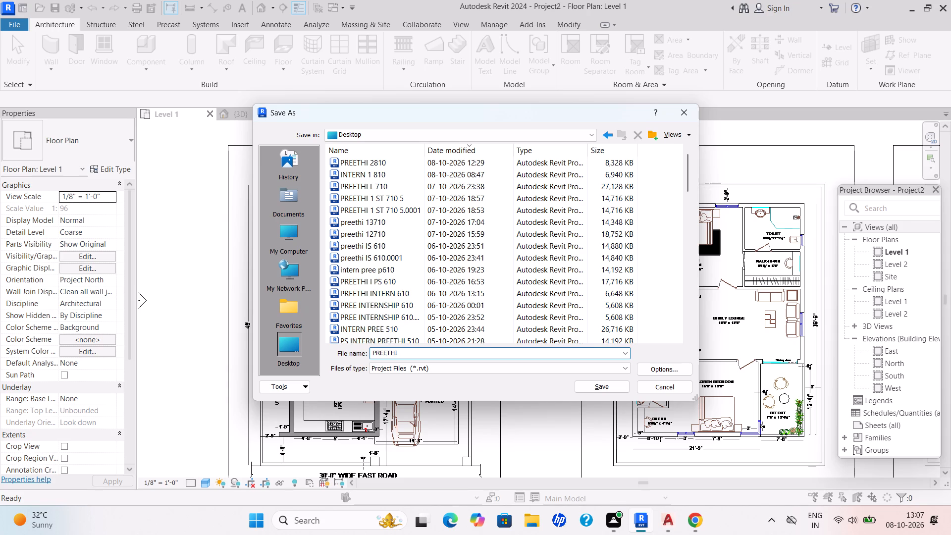
key(3)
text(810)
key(space)
text(BIG)
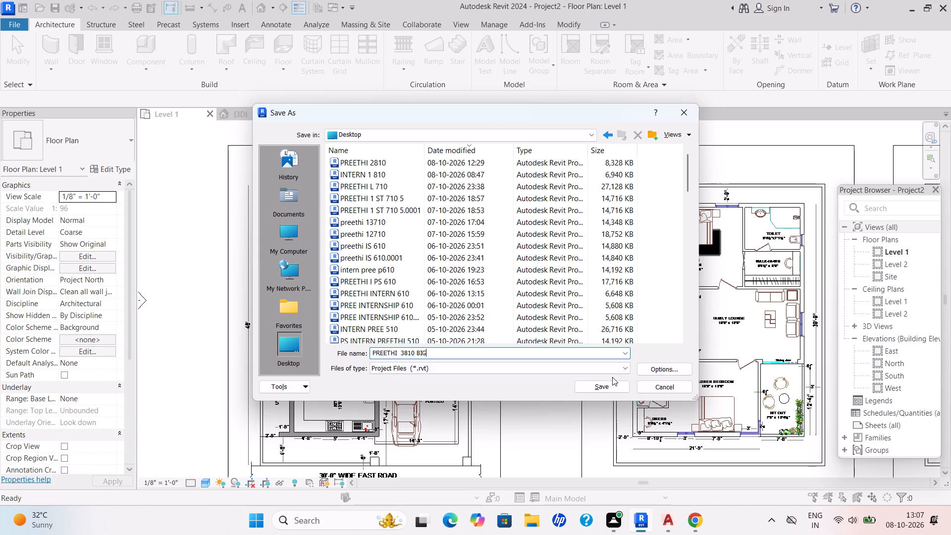
click(613, 385)
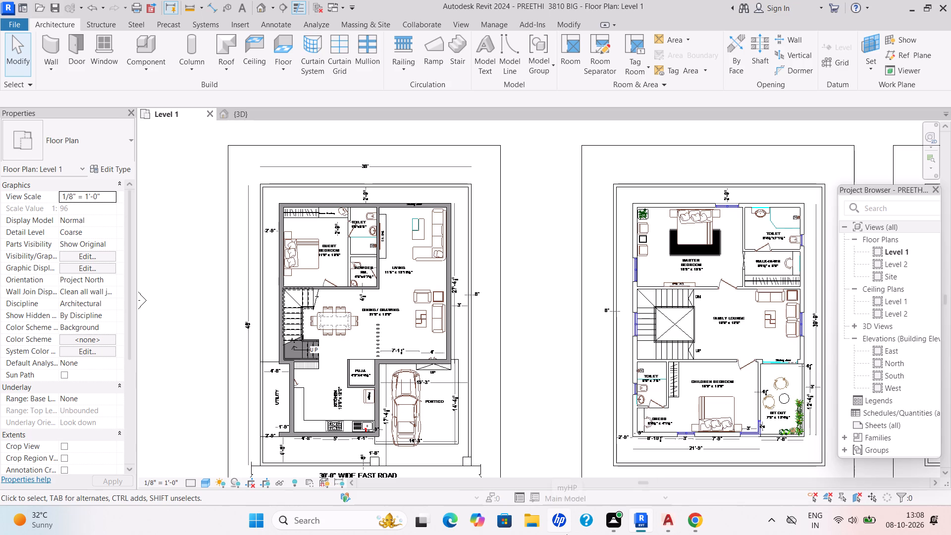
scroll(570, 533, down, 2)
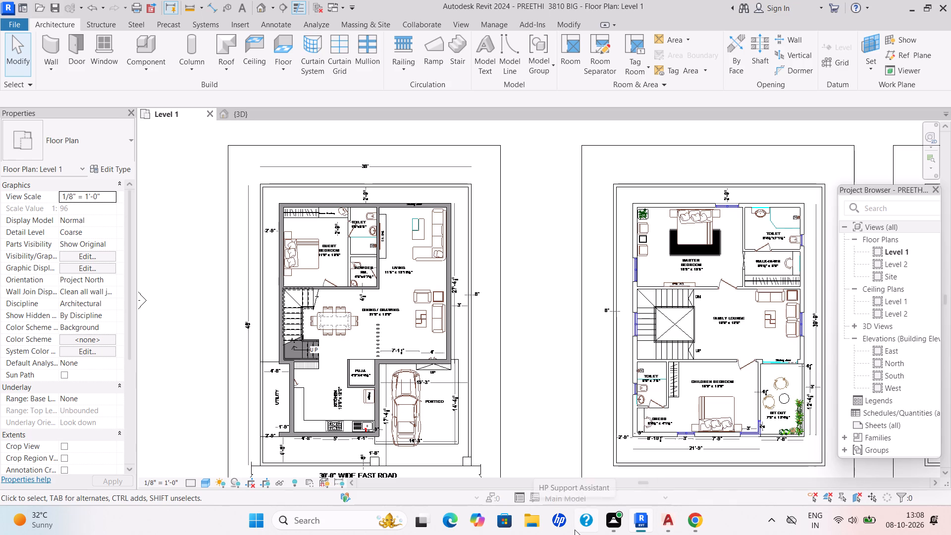
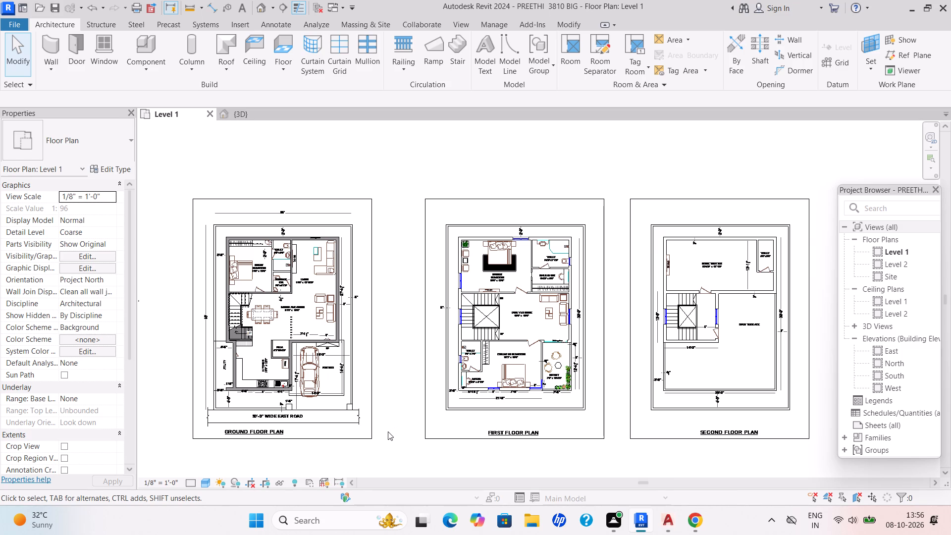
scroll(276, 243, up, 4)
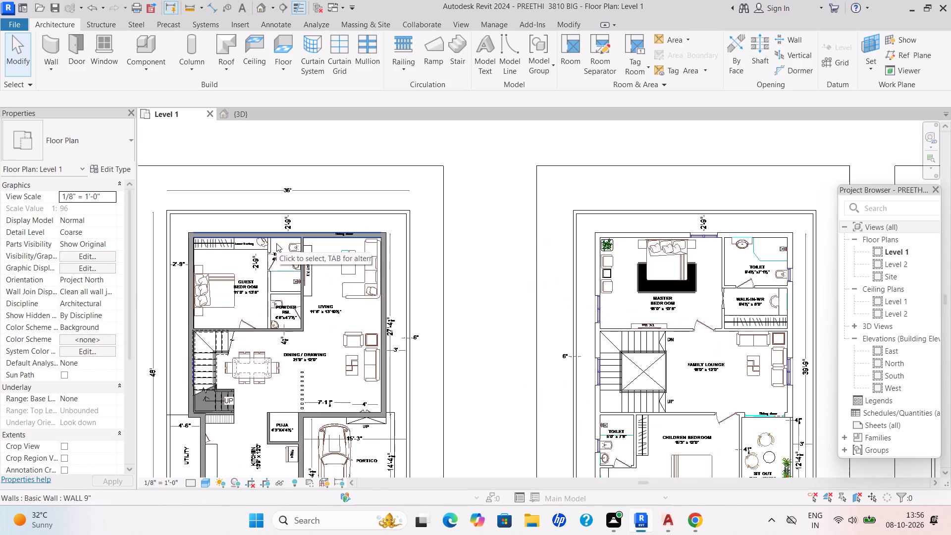
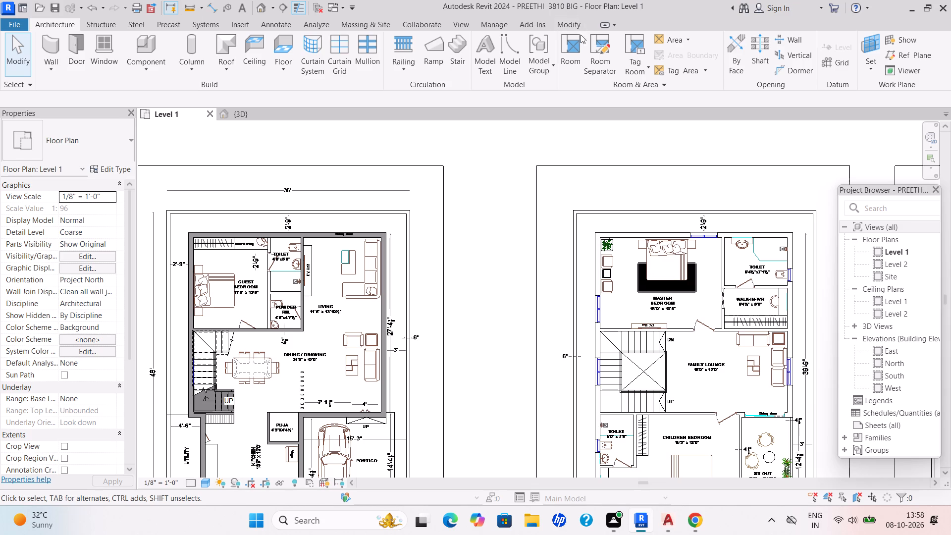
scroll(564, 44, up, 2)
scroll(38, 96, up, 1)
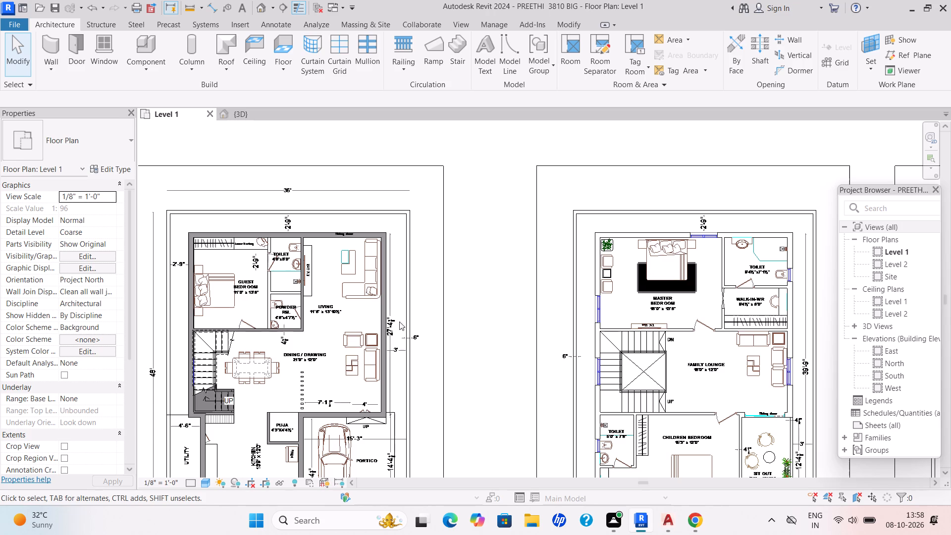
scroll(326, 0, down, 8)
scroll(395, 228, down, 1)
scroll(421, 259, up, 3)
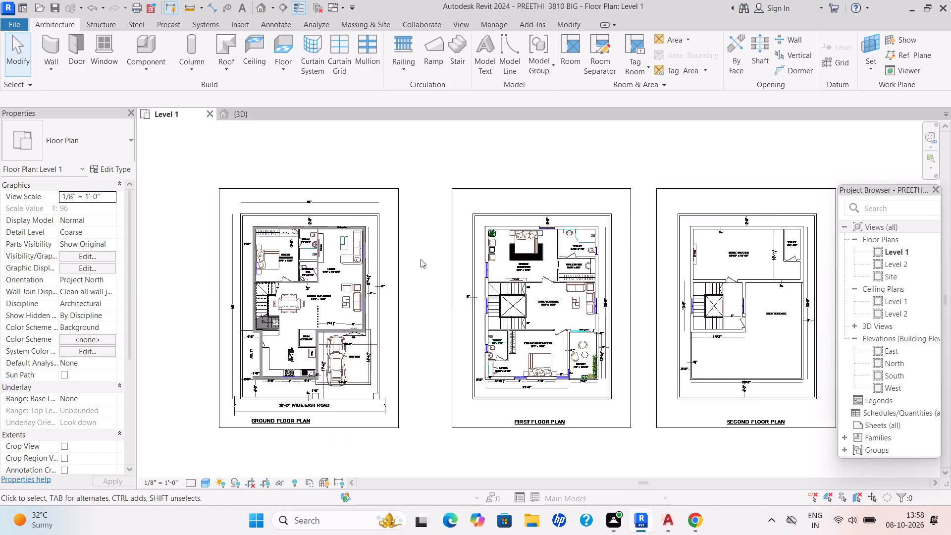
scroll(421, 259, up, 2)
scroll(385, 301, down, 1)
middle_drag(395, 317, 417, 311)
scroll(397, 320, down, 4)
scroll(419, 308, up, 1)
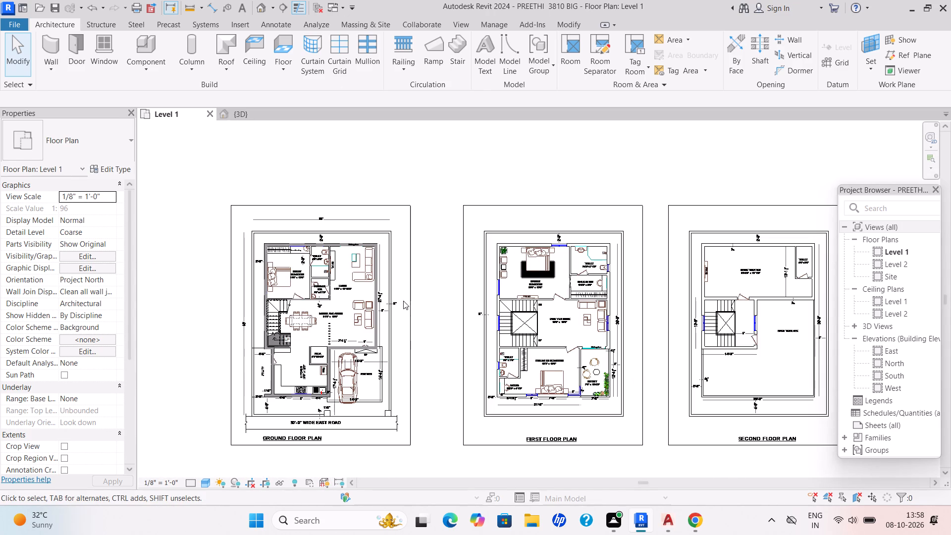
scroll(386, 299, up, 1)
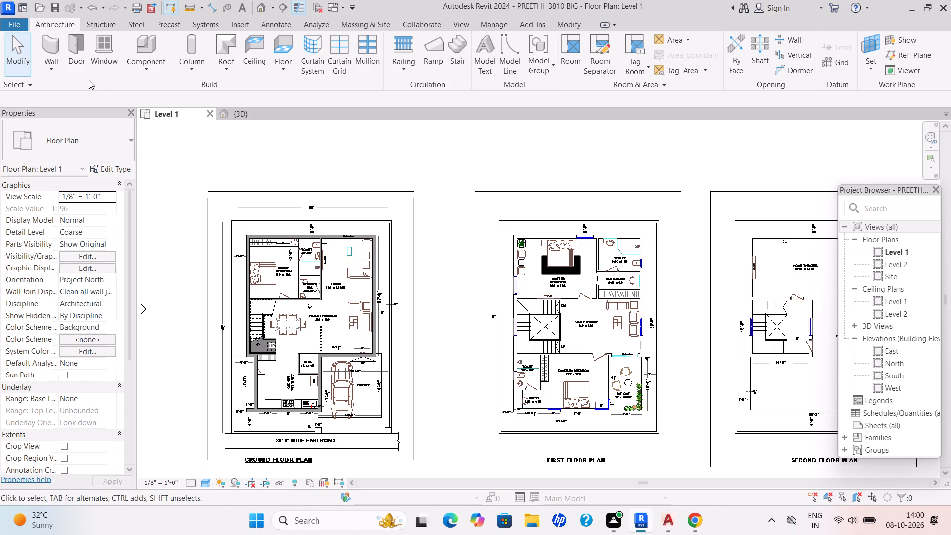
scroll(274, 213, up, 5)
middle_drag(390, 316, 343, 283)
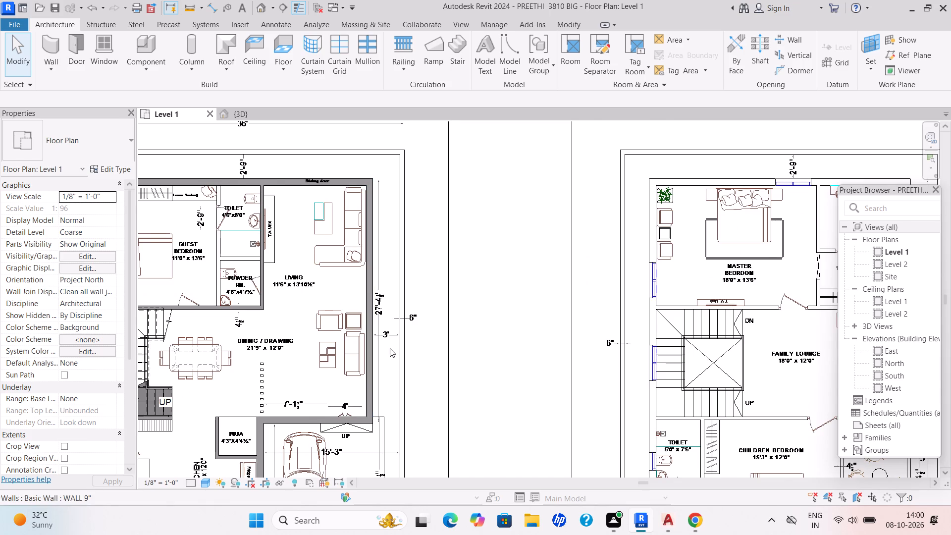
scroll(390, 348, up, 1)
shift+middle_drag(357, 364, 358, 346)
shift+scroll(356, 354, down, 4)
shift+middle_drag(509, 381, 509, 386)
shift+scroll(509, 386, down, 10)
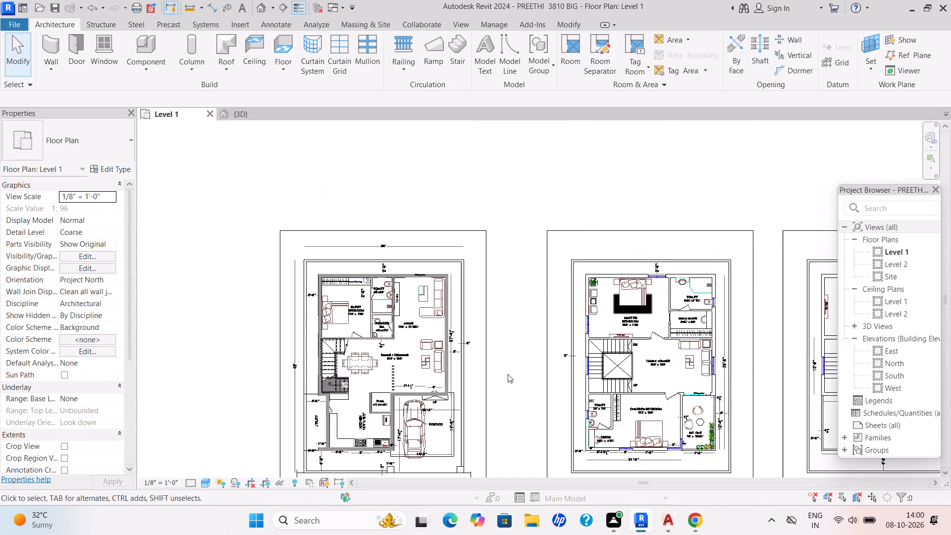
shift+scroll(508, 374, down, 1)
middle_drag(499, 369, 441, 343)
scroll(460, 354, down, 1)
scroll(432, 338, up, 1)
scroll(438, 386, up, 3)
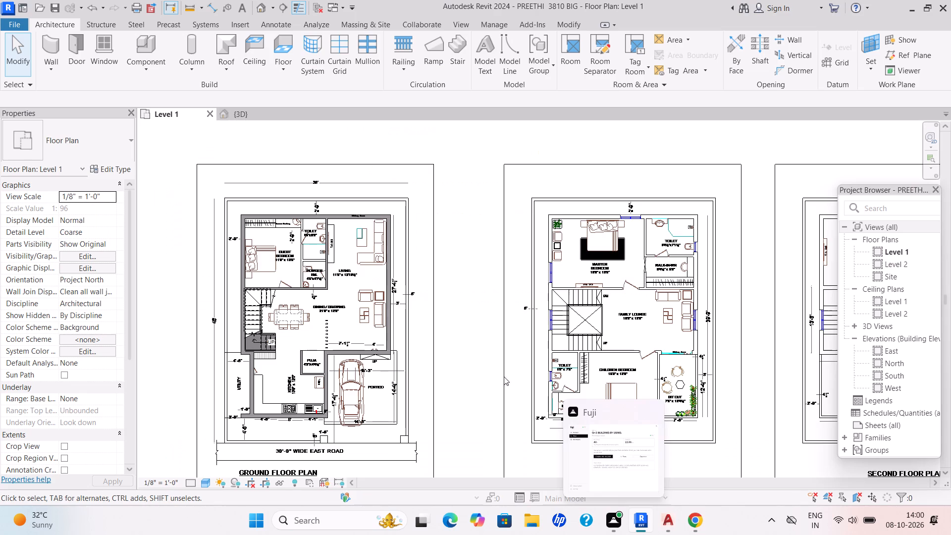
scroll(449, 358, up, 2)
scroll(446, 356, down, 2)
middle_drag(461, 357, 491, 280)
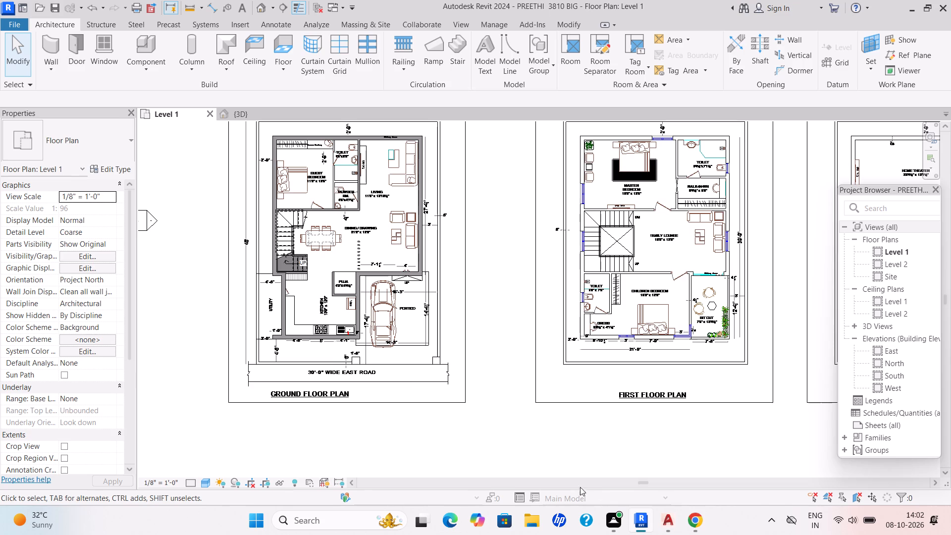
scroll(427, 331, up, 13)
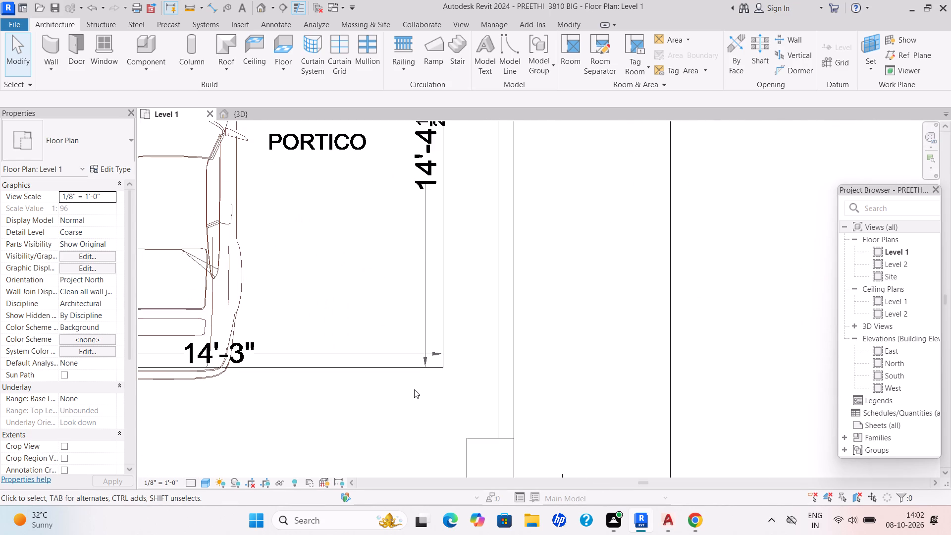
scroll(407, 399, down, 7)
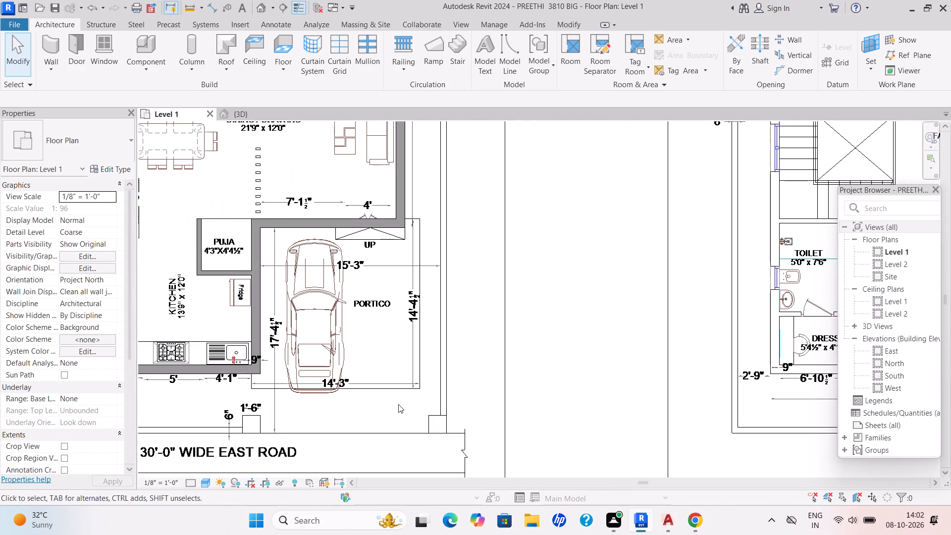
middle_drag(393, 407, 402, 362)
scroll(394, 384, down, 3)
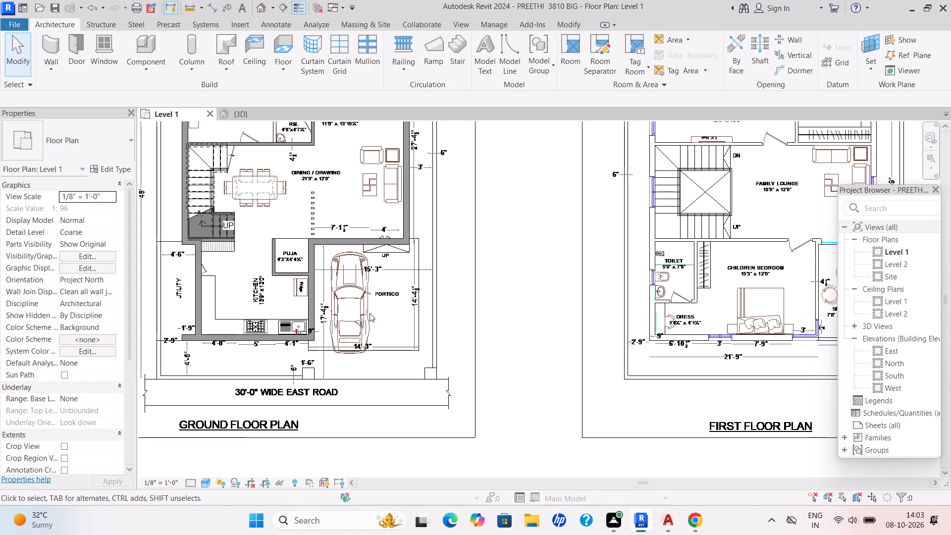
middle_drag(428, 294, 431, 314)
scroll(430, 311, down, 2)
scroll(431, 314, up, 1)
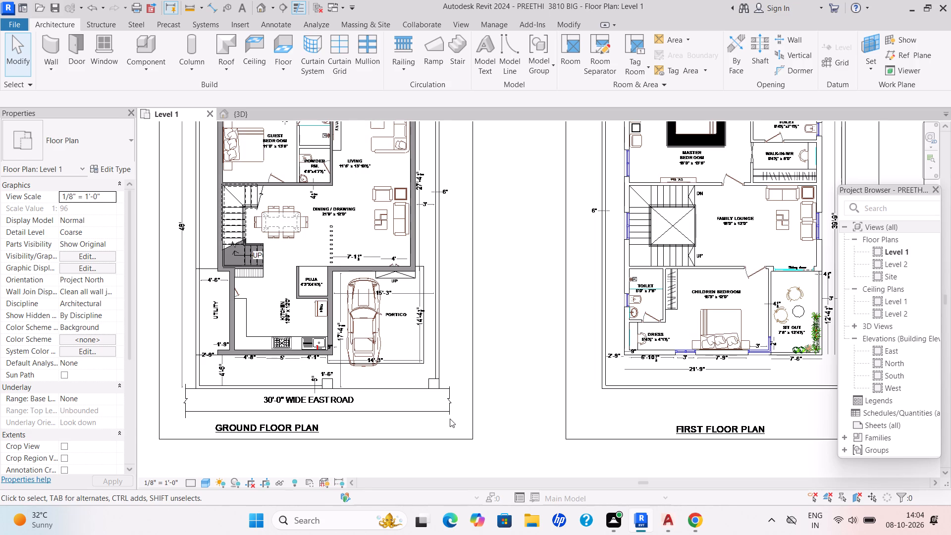
Examine the portico side of the ground floor plan and compare it with the first and second floor plans.
scroll(450, 419, up, 5)
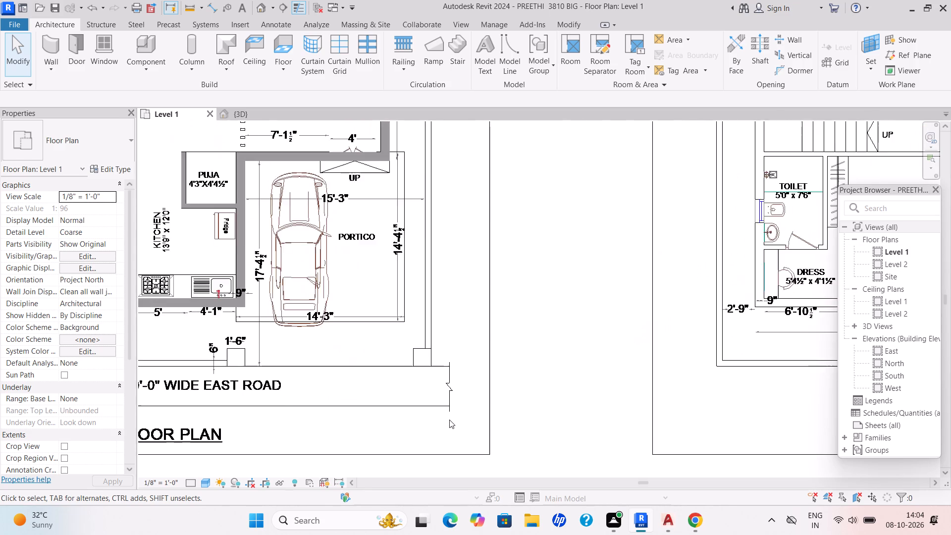
scroll(449, 420, up, 7)
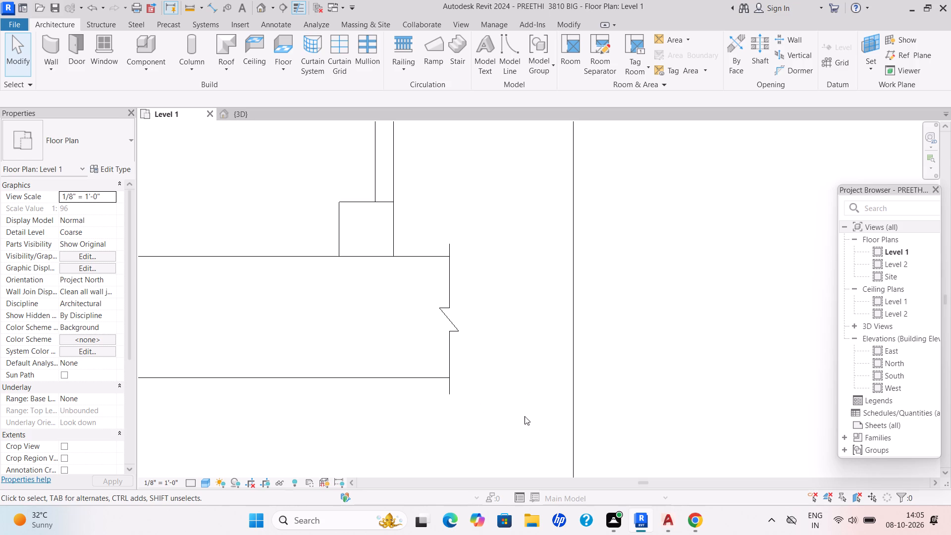
scroll(558, 495, down, 4)
scroll(466, 240, down, 5)
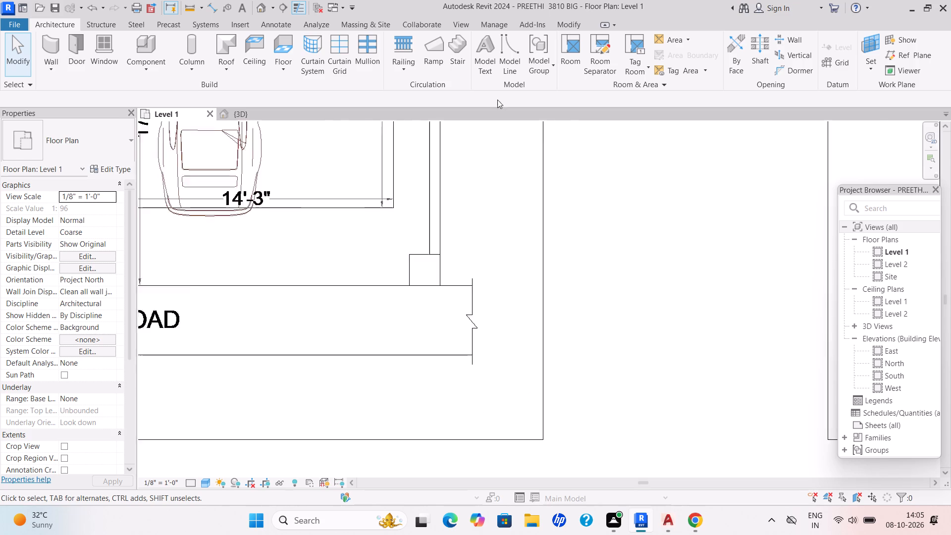
scroll(734, 281, down, 5)
scroll(647, 383, down, 1)
middle_drag(642, 389, 562, 461)
middle_drag(626, 294, 573, 364)
scroll(573, 364, up, 1)
key(Escape)
scroll(491, 355, up, 5)
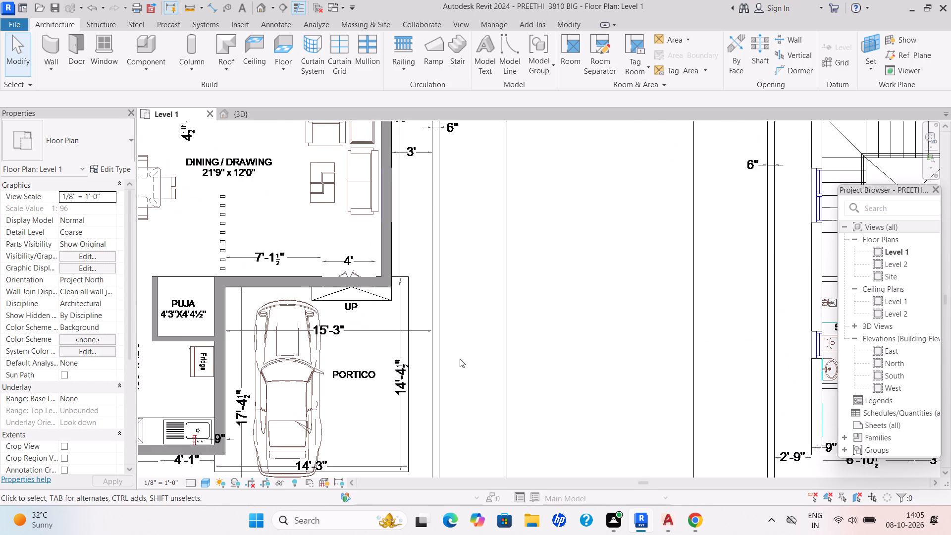
middle_drag(458, 360, 602, 318)
scroll(602, 318, down, 5)
scroll(642, 311, down, 8)
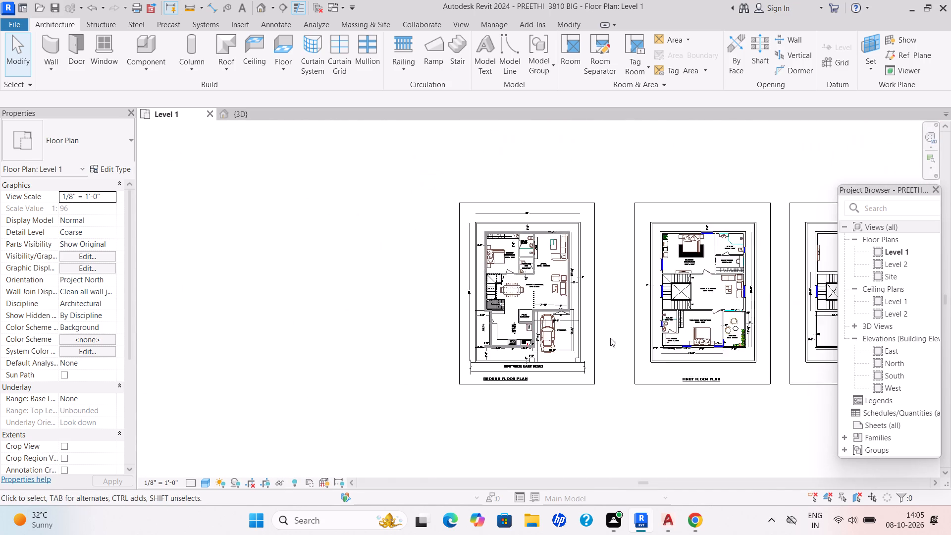
scroll(610, 338, down, 1)
middle_drag(593, 345, 358, 356)
scroll(462, 344, up, 6)
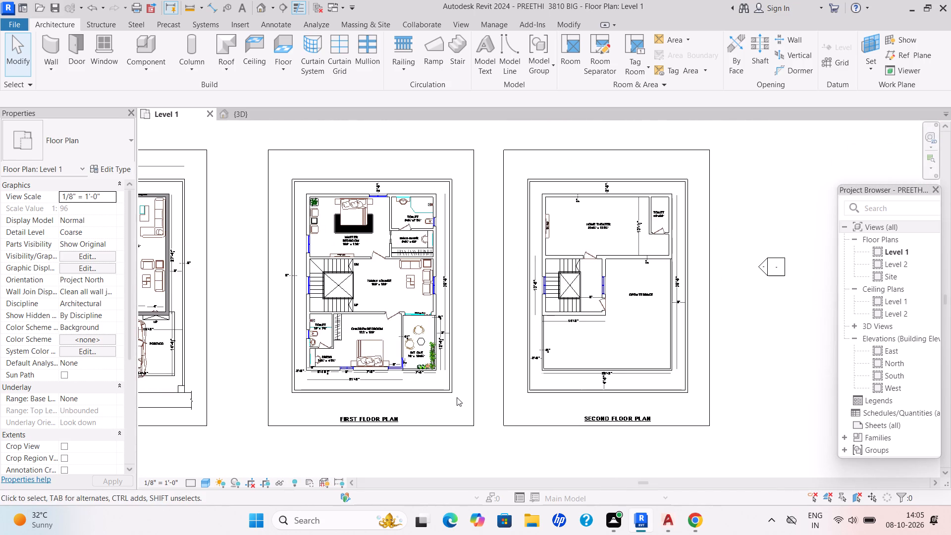
scroll(457, 397, up, 7)
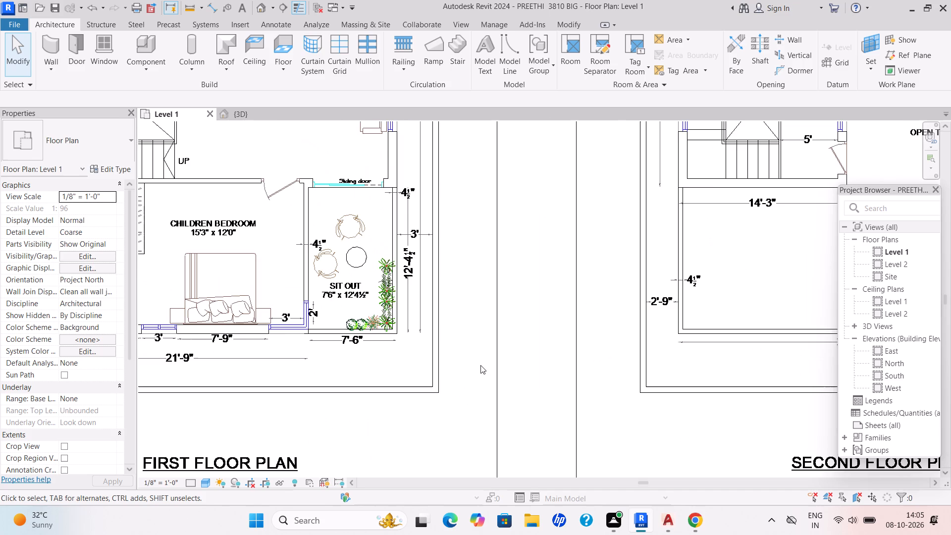
scroll(480, 365, down, 10)
middle_drag(480, 363, 571, 356)
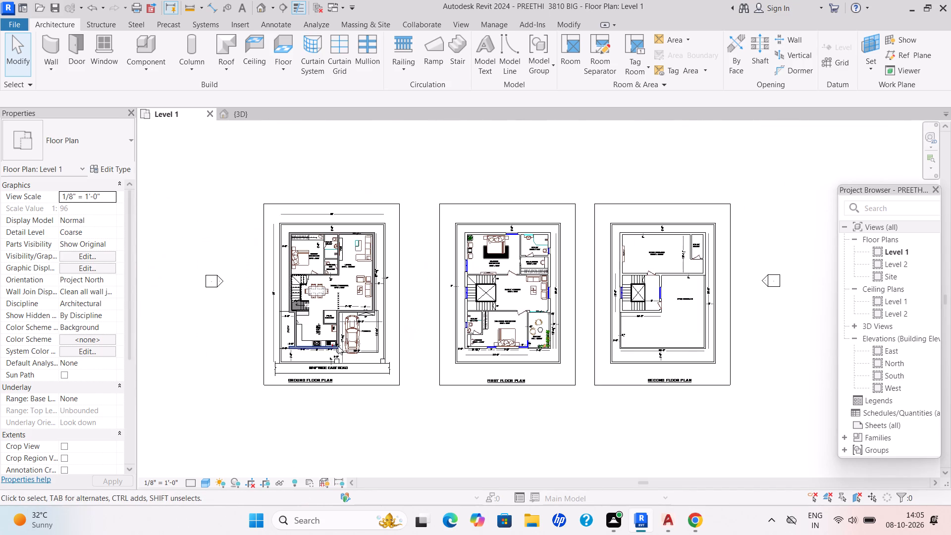
scroll(342, 341, up, 10)
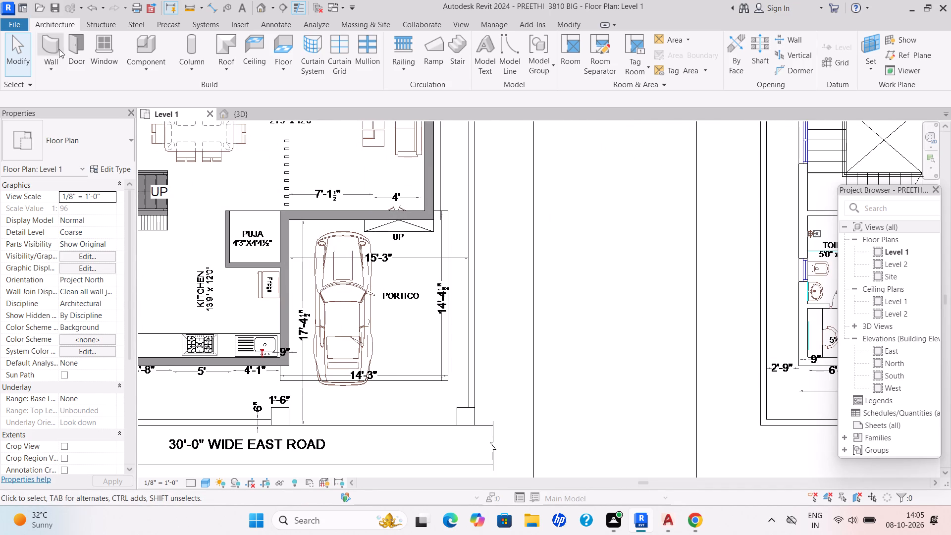
scroll(328, 329, down, 4)
middle_drag(332, 334, 344, 359)
middle_drag(284, 331, 278, 381)
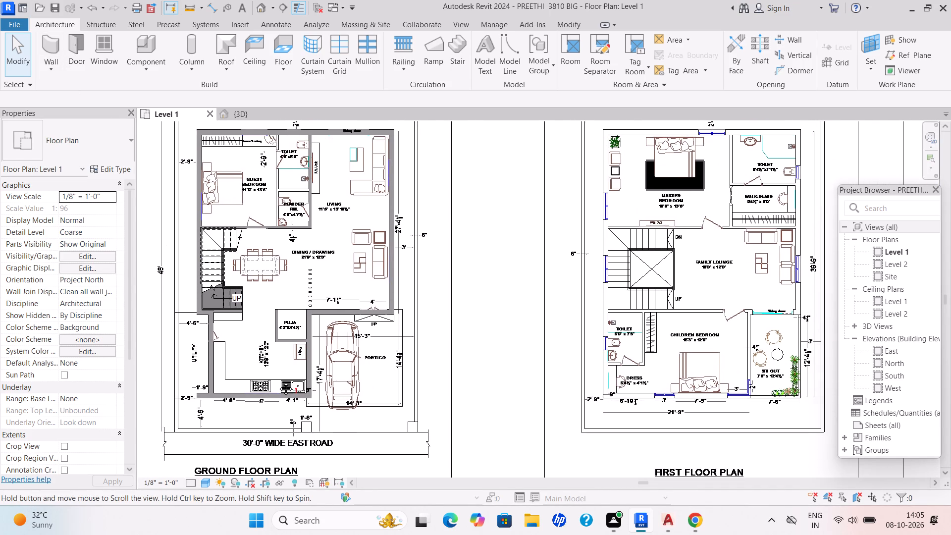
middle_drag(278, 381, 278, 382)
middle_drag(277, 382, 286, 341)
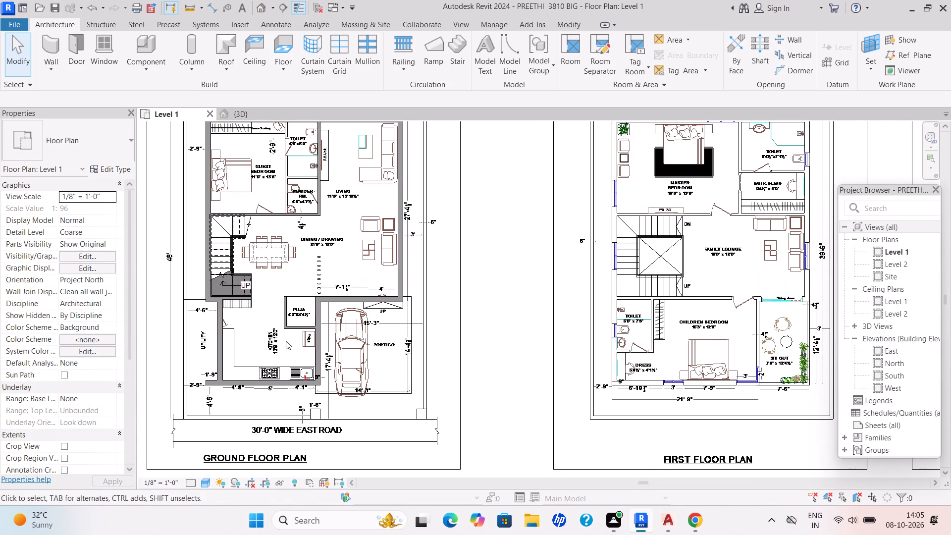
Draw a WALL 9" wall about 29 ft long along the first floor plan's upper exterior edge, from the master bedroom corner to the toilet corner.
click(51, 52)
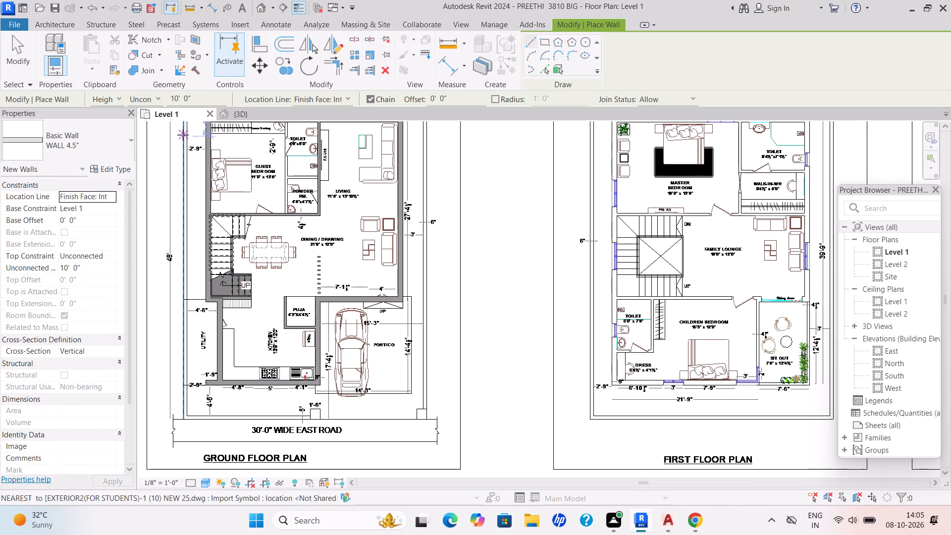
click(131, 137)
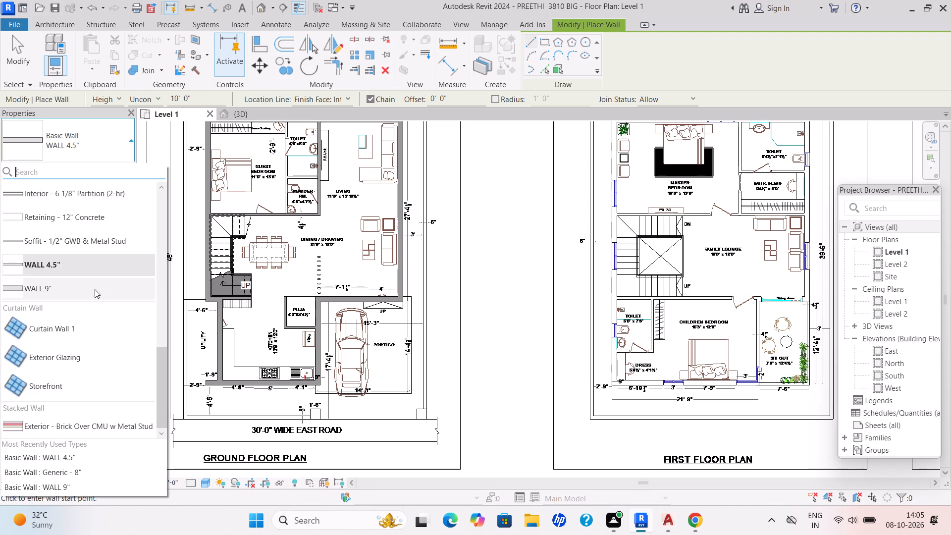
click(95, 289)
scroll(568, 228, down, 1)
middle_drag(556, 231, 288, 270)
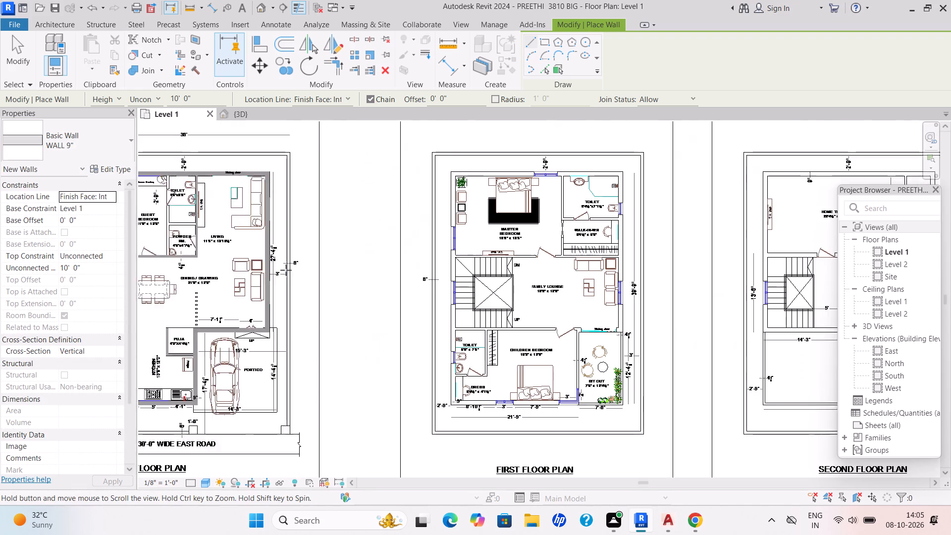
scroll(333, 165, up, 10)
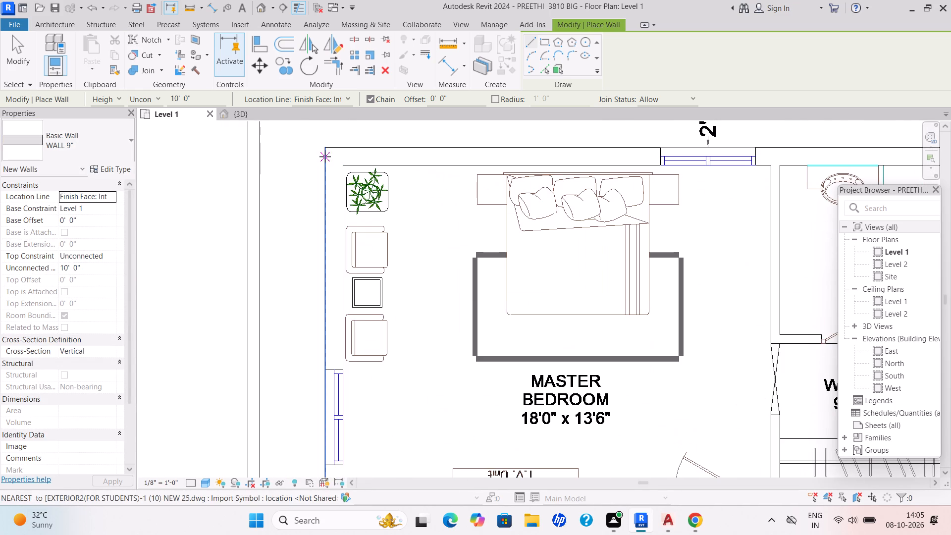
click(323, 149)
key(space)
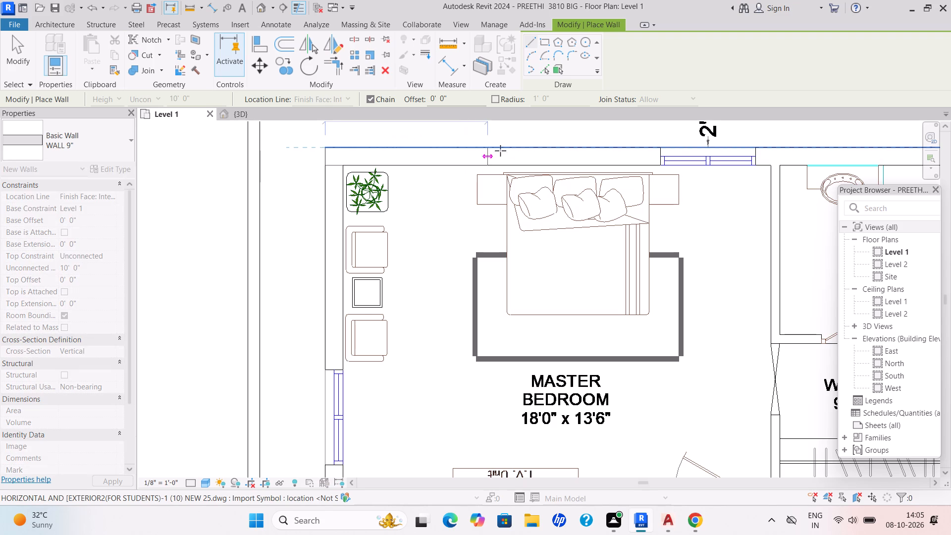
scroll(514, 149, down, 1)
middle_drag(514, 149, 289, 205)
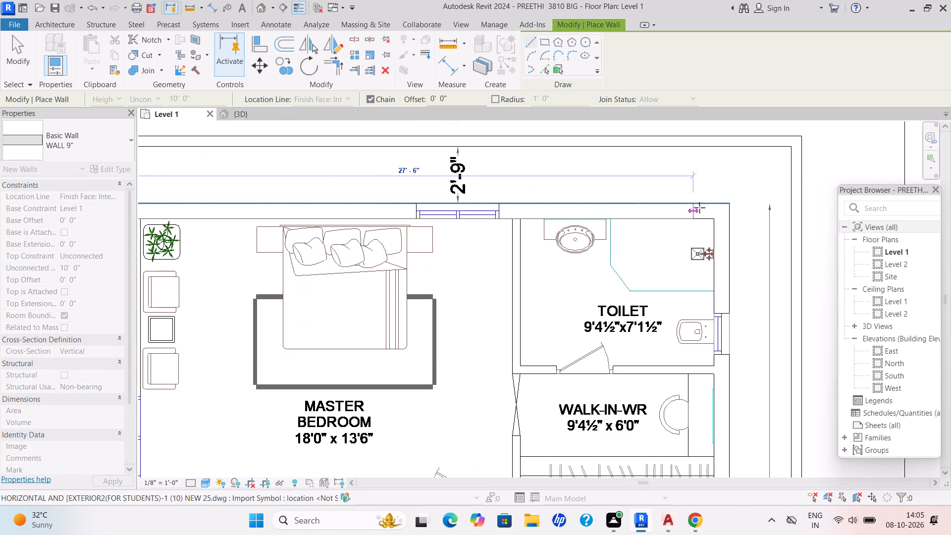
middle_drag(724, 209, 648, 196)
scroll(644, 198, up, 3)
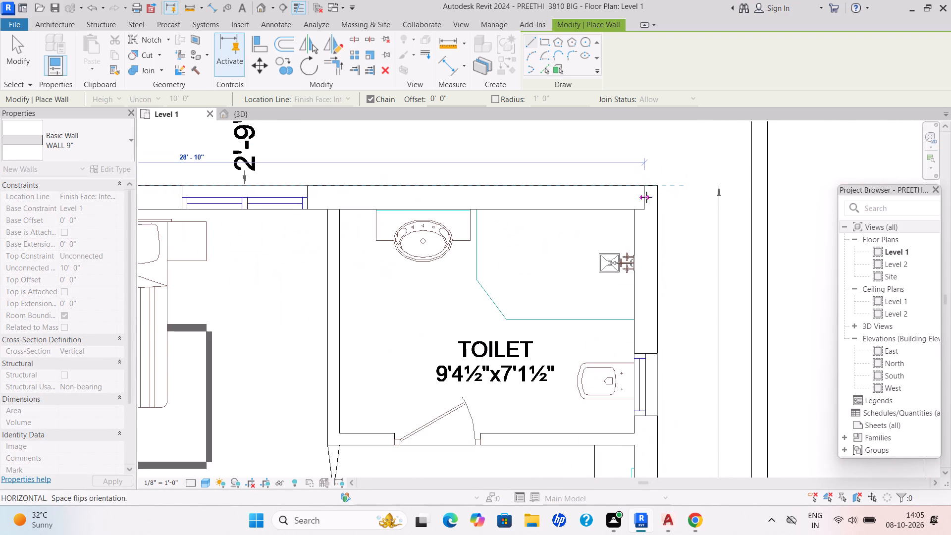
click(655, 195)
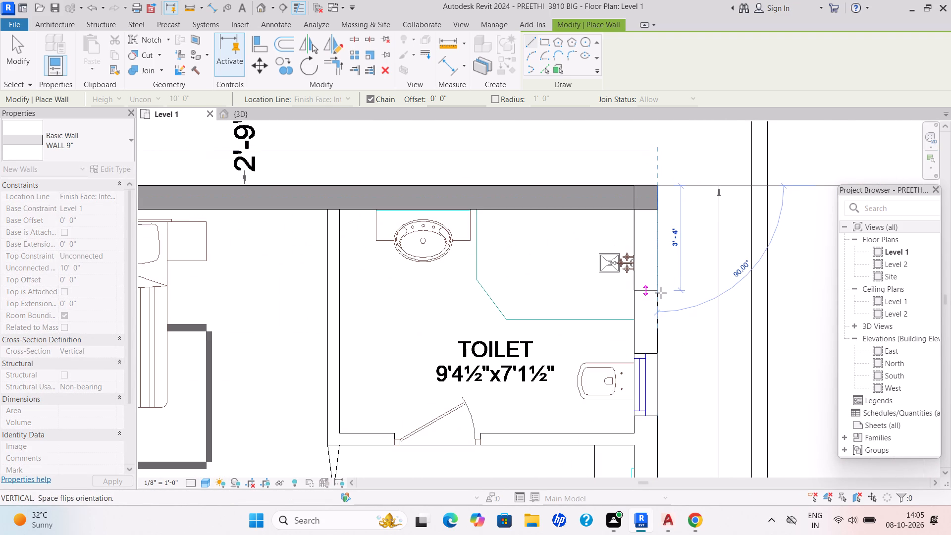
Draw a WALL 9" wall along the first floor plan's exterior edge from the toilet corner past the family lounge to the sit-out's sliding-door corner.
scroll(661, 293, down, 2)
middle_drag(661, 293, 679, 184)
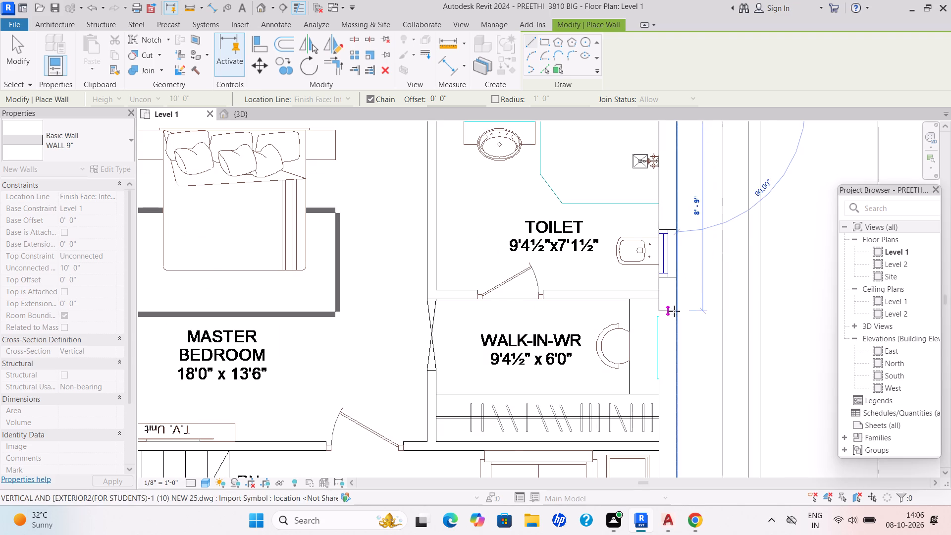
scroll(674, 311, down, 3)
middle_drag(668, 312, 677, 247)
scroll(692, 335, down, 1)
middle_drag(692, 335, 698, 267)
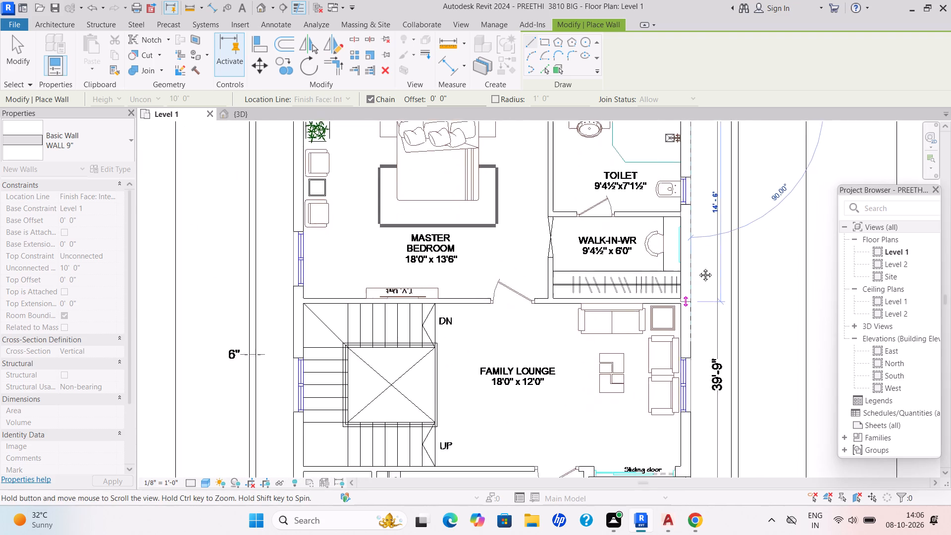
middle_drag(698, 267, 698, 214)
scroll(701, 204, up, 1)
middle_drag(676, 362, 704, 268)
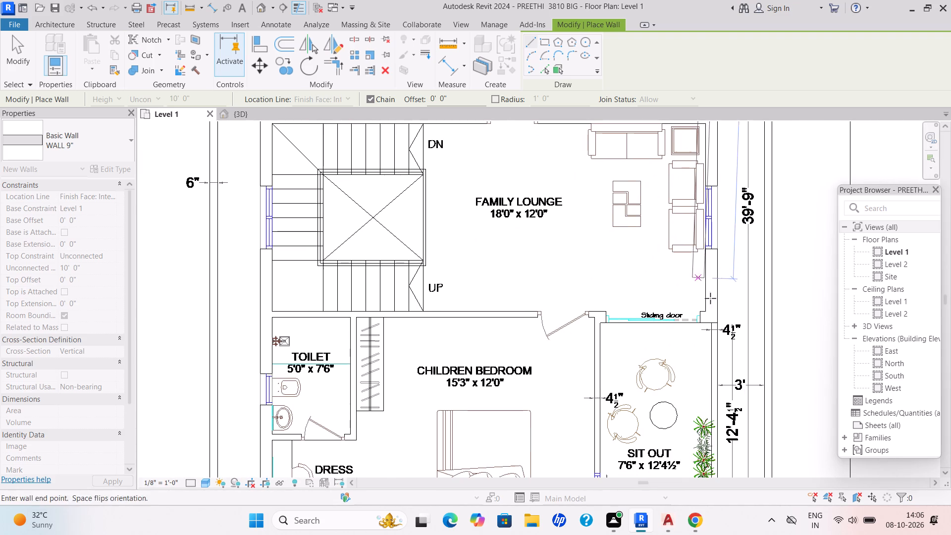
scroll(718, 330, up, 9)
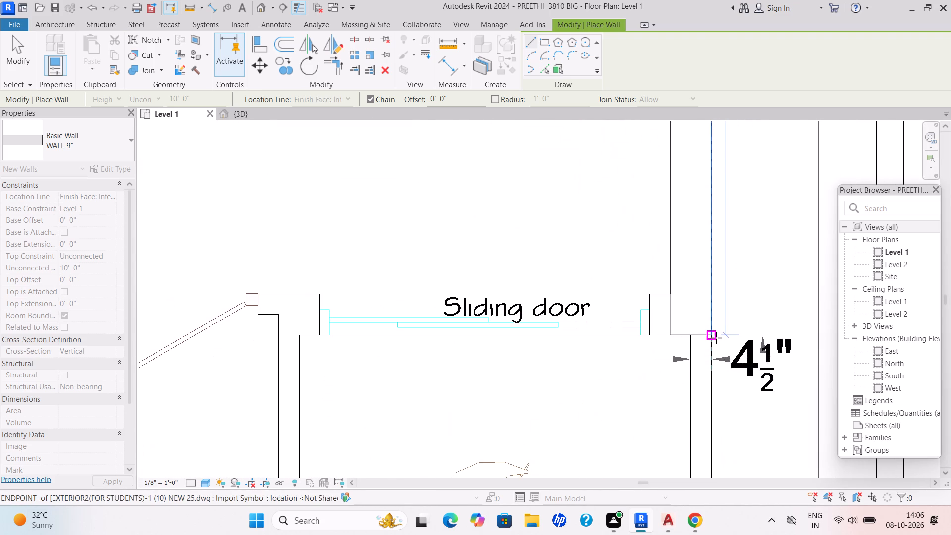
click(716, 338)
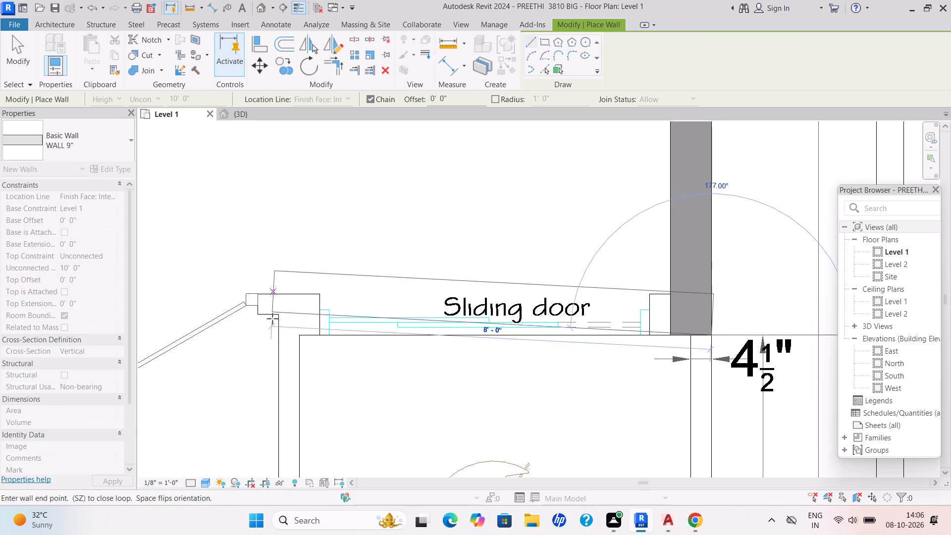
Continue the WALL 9" wall about 7'-10 1/2" across the sliding door between the family lounge and the sit-out, then end the chain.
scroll(289, 340, down, 1)
middle_drag(311, 340, 500, 306)
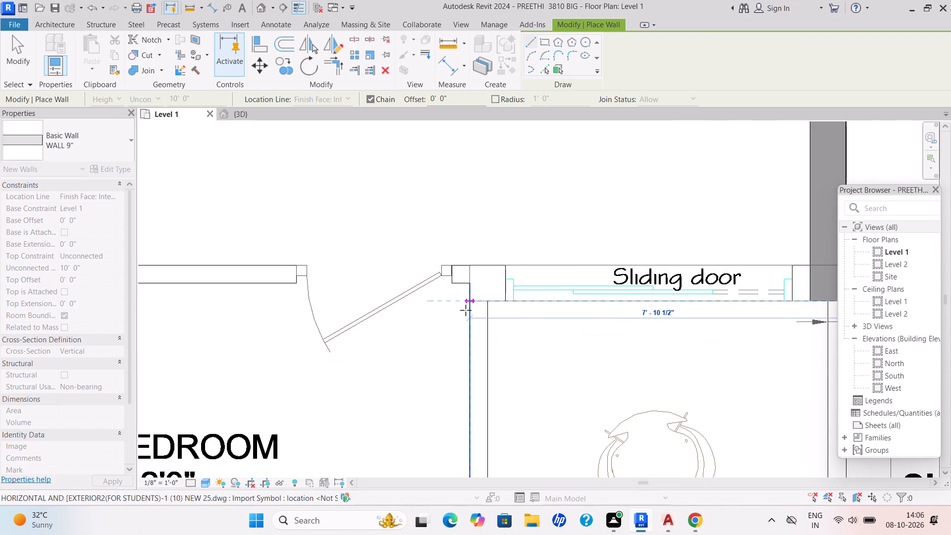
click(471, 298)
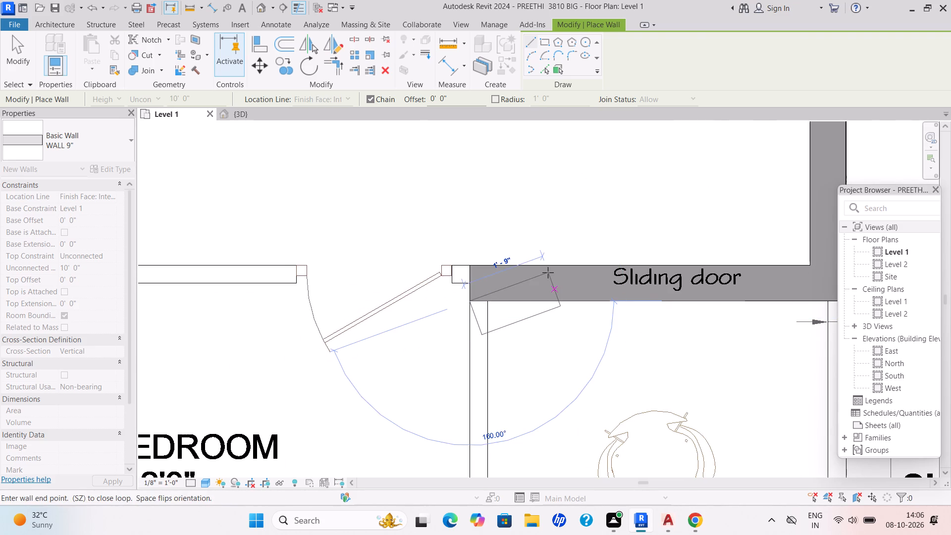
key(Escape)
Draw a WALL 9" wall along the 21'-9" lower exterior edge, from the children bedroom's sit-out corner to the dress corner, flipped inside the outline.
scroll(598, 262, down, 9)
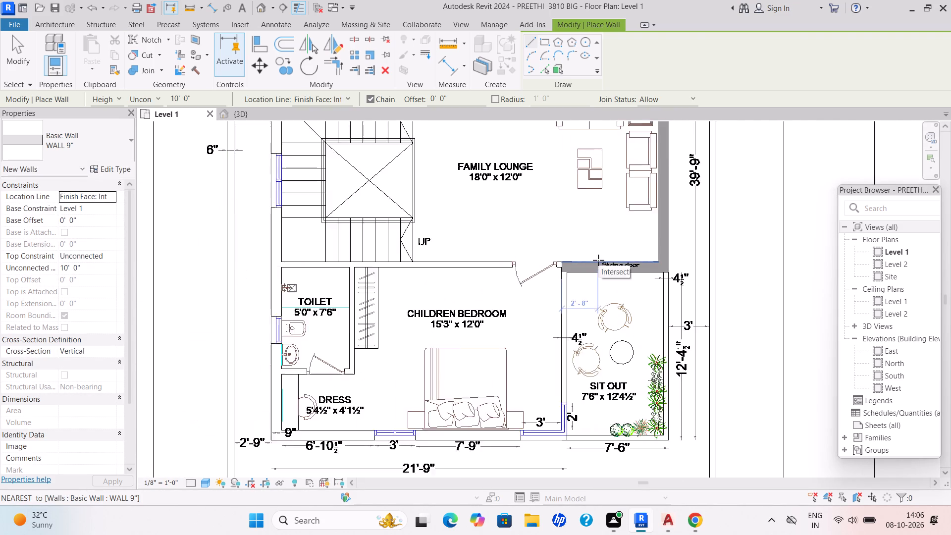
middle_click(598, 261)
scroll(598, 260, down, 1)
scroll(557, 403, up, 5)
scroll(586, 443, up, 2)
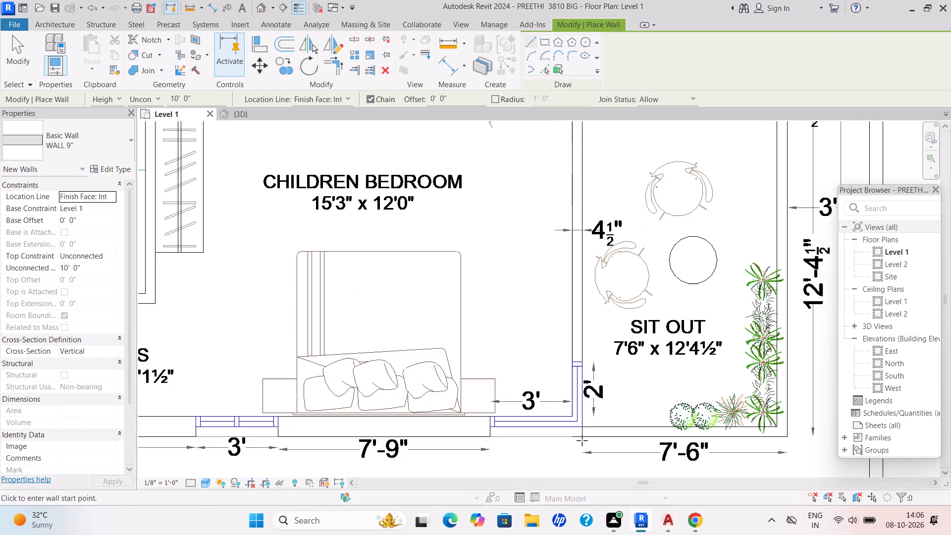
scroll(582, 440, up, 2)
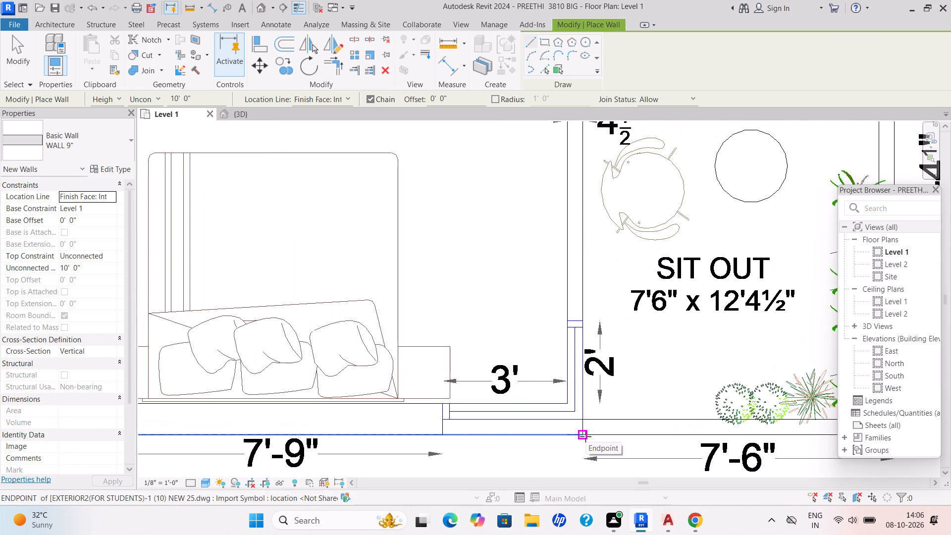
click(585, 436)
key(space)
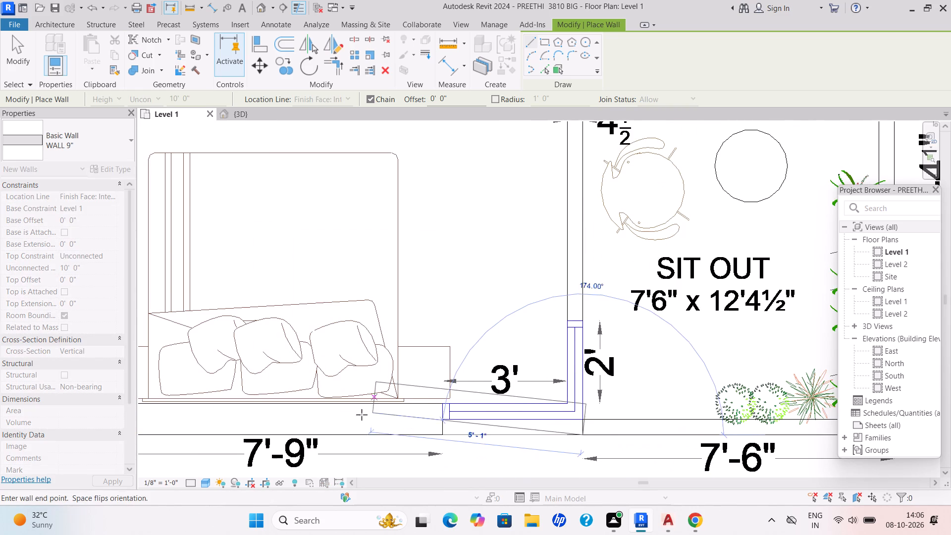
middle_drag(321, 434, 696, 427)
scroll(323, 436, down, 3)
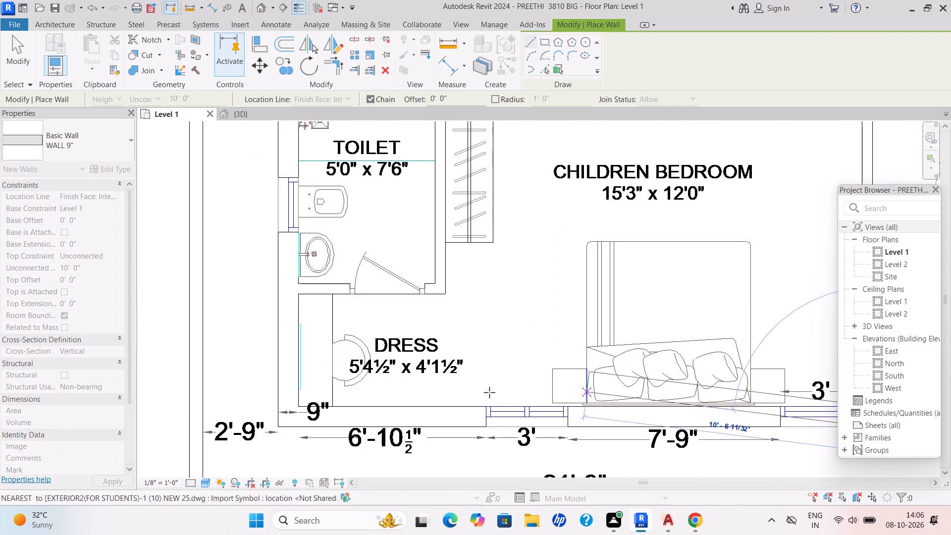
scroll(299, 432, up, 7)
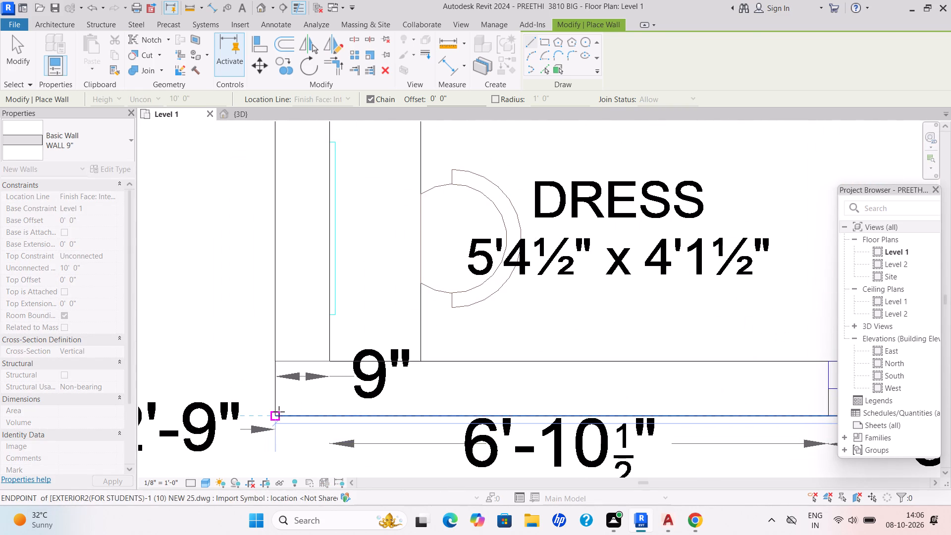
click(279, 412)
Continue the WALL 9" wall along the exterior edge from the dress corner past the staircase to the master bedroom corner and end the chain.
scroll(278, 326, down, 4)
middle_drag(282, 345, 285, 394)
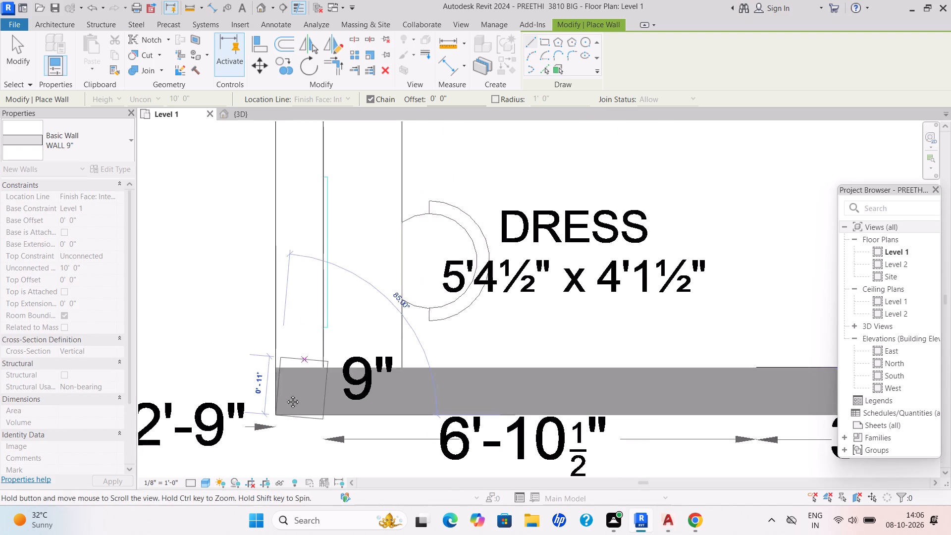
middle_drag(285, 394, 291, 430)
scroll(285, 394, down, 3)
scroll(304, 250, up, 1)
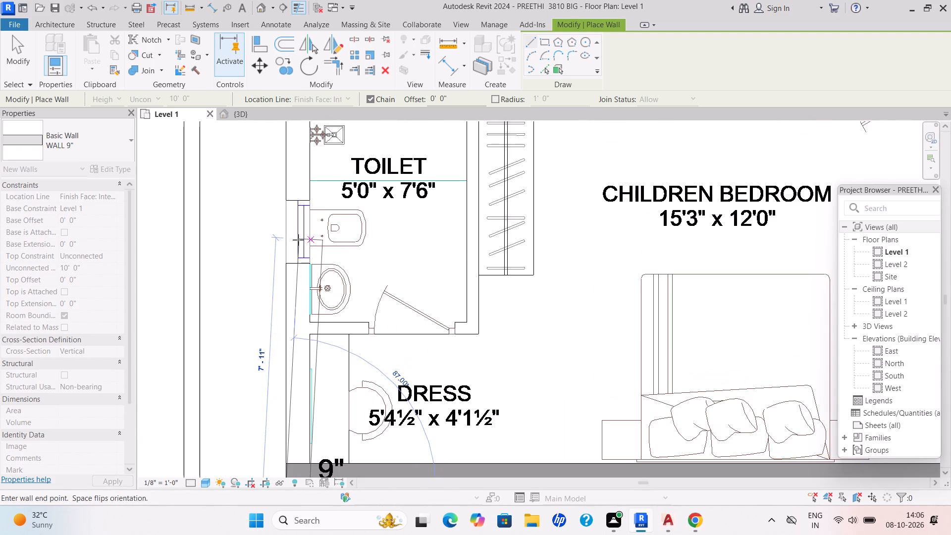
middle_drag(291, 241, 300, 405)
scroll(299, 386, down, 3)
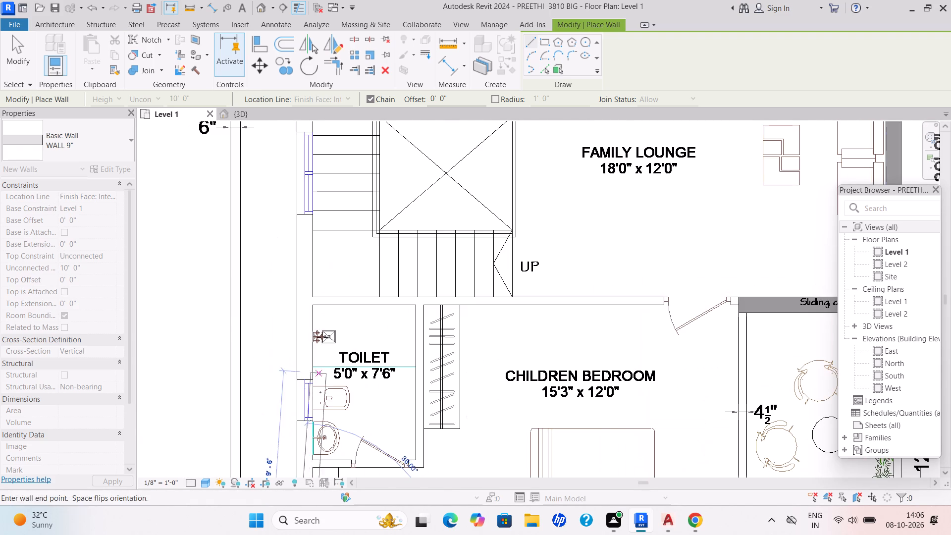
scroll(321, 334, up, 1)
scroll(274, 305, down, 2)
middle_drag(285, 276, 325, 396)
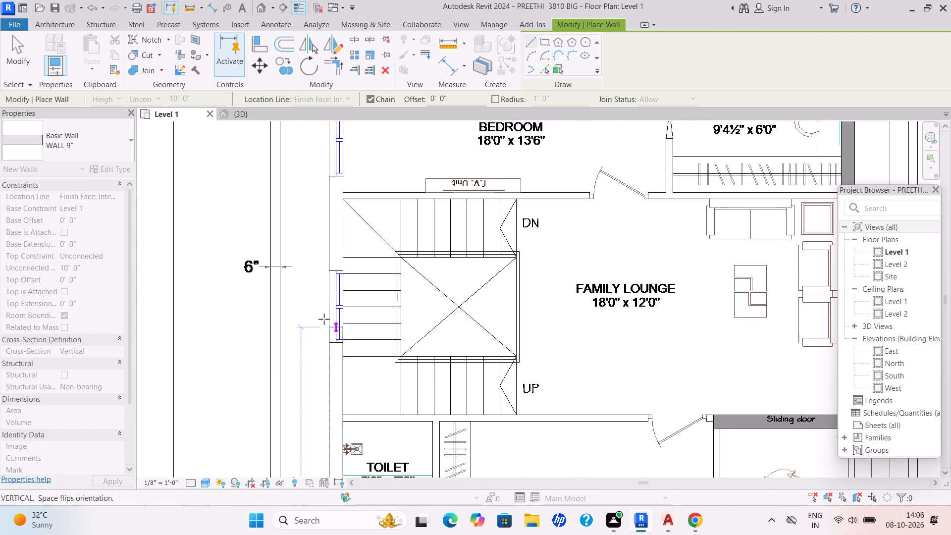
scroll(326, 314, up, 8)
middle_drag(338, 280, 377, 433)
scroll(365, 399, down, 2)
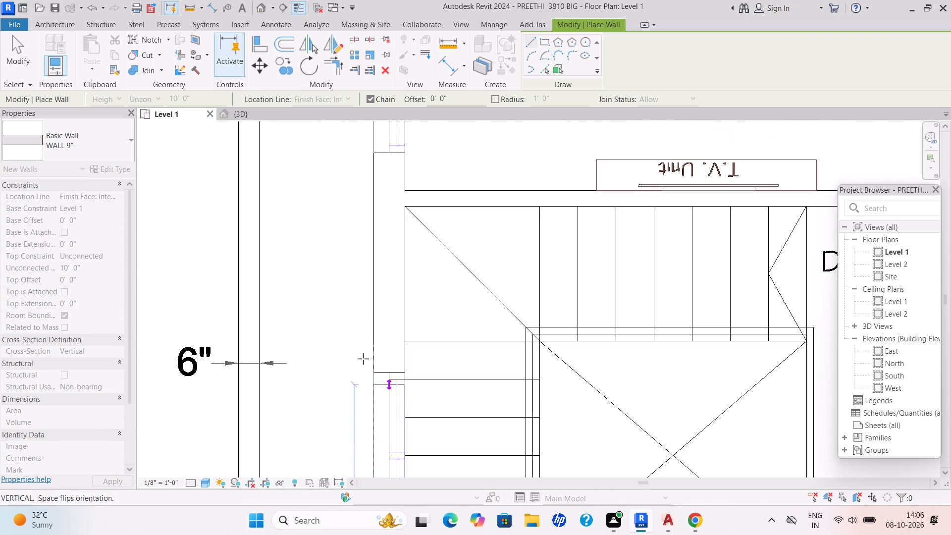
middle_drag(377, 312, 377, 465)
scroll(376, 455, down, 2)
scroll(370, 461, up, 1)
scroll(376, 361, up, 2)
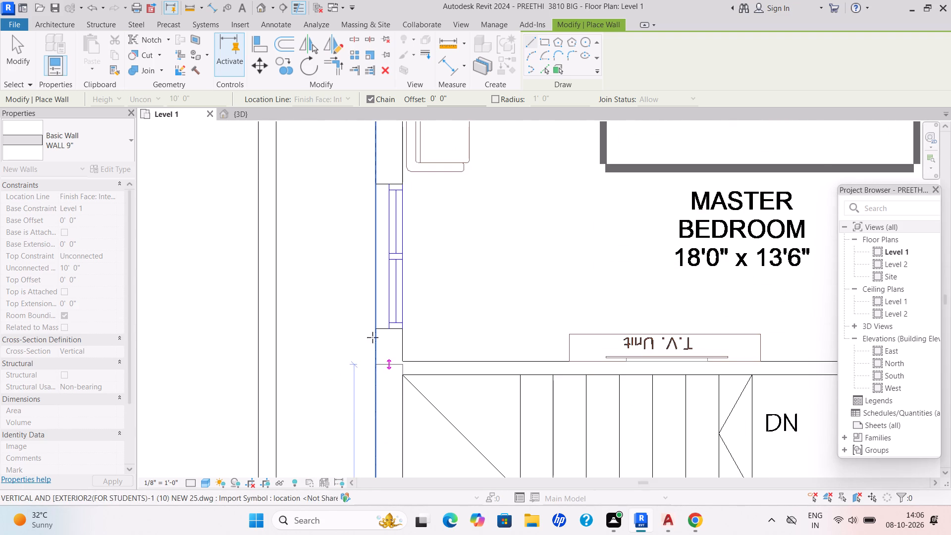
middle_drag(386, 314, 367, 471)
scroll(336, 296, up, 3)
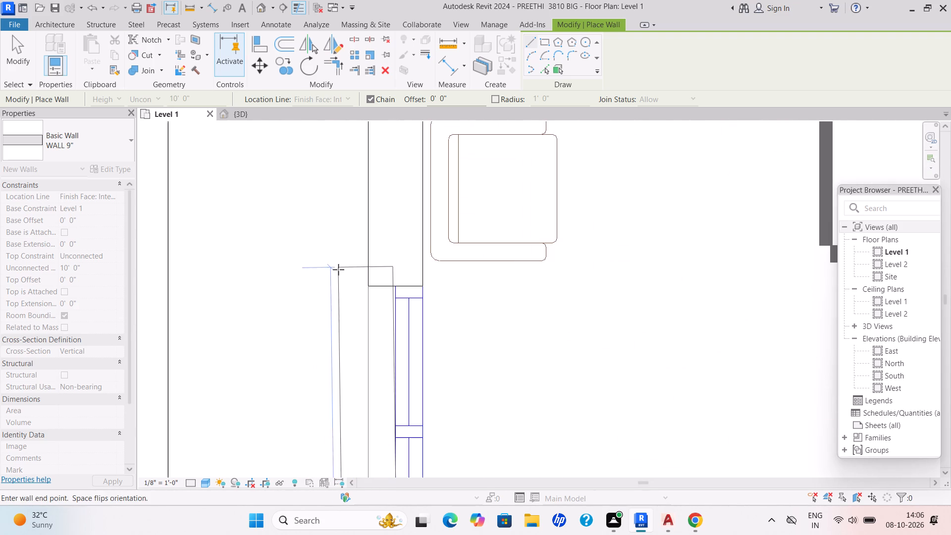
middle_drag(379, 279, 424, 434)
scroll(410, 389, down, 3)
scroll(450, 318, up, 3)
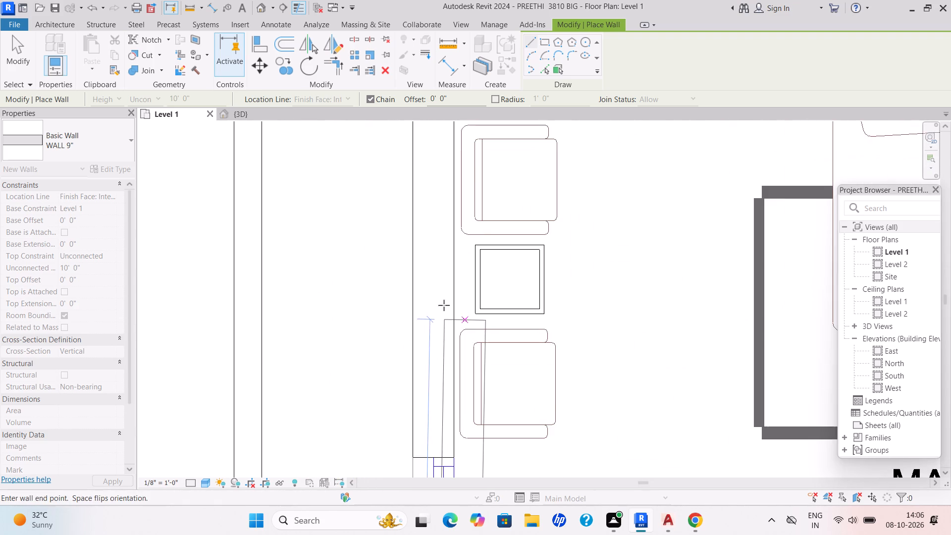
middle_drag(376, 229, 411, 485)
scroll(452, 228, down, 1)
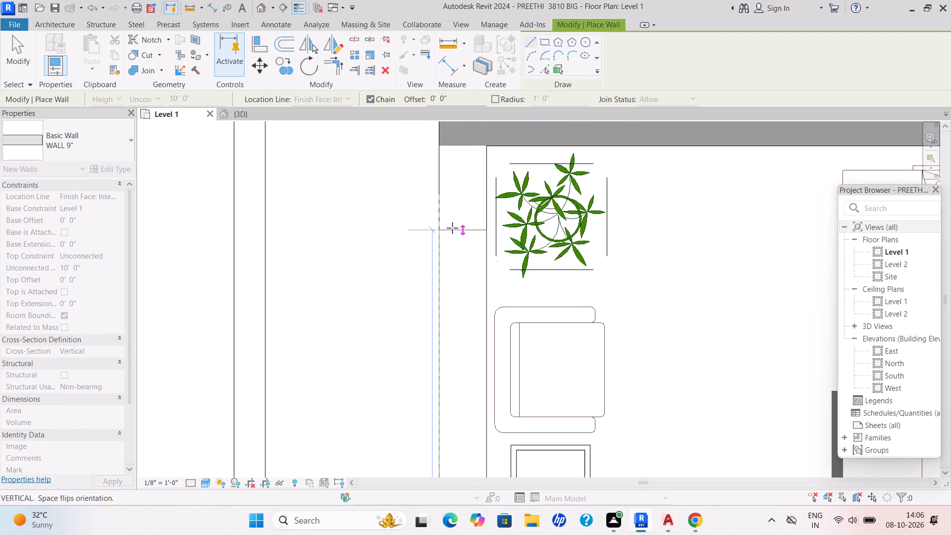
middle_drag(452, 228, 507, 490)
scroll(511, 374, up, 4)
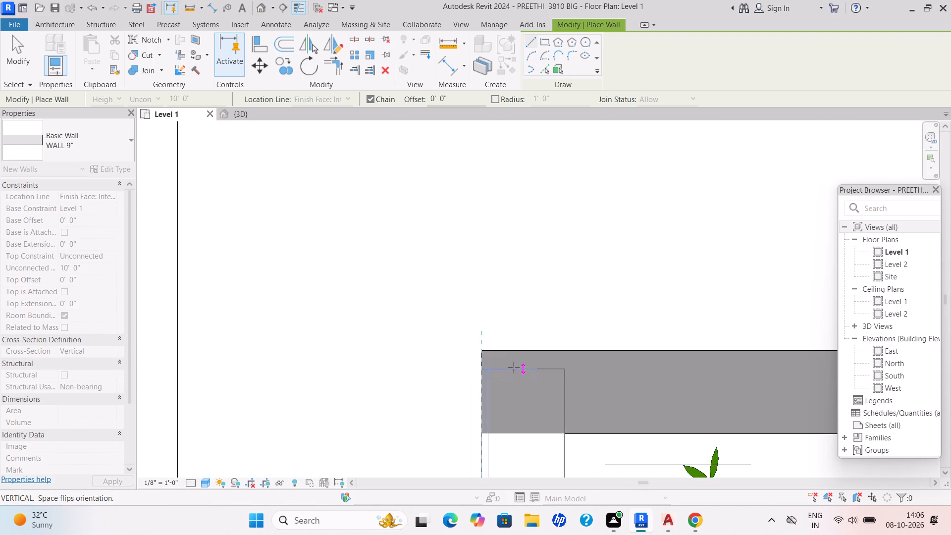
click(487, 352)
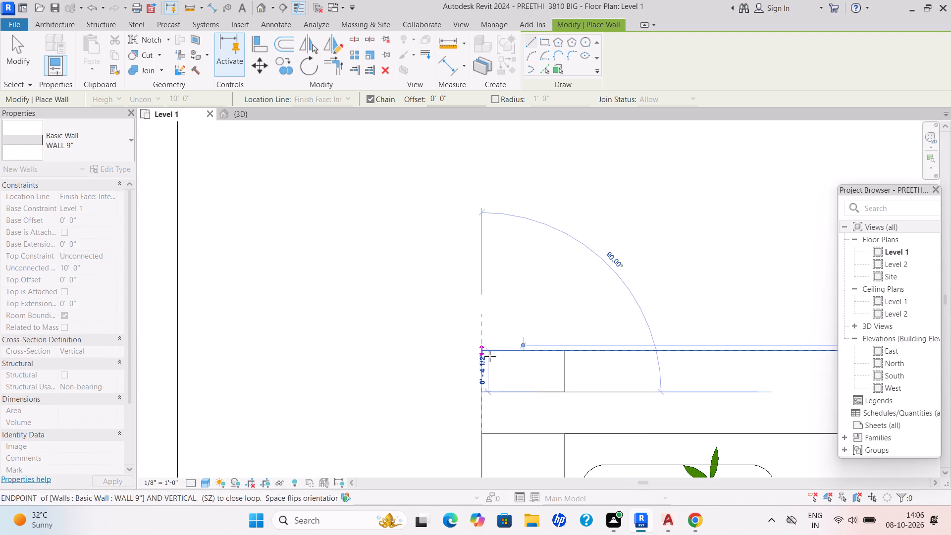
key(Escape)
Switch the type for new walls to WALL 4.5".
scroll(569, 380, down, 15)
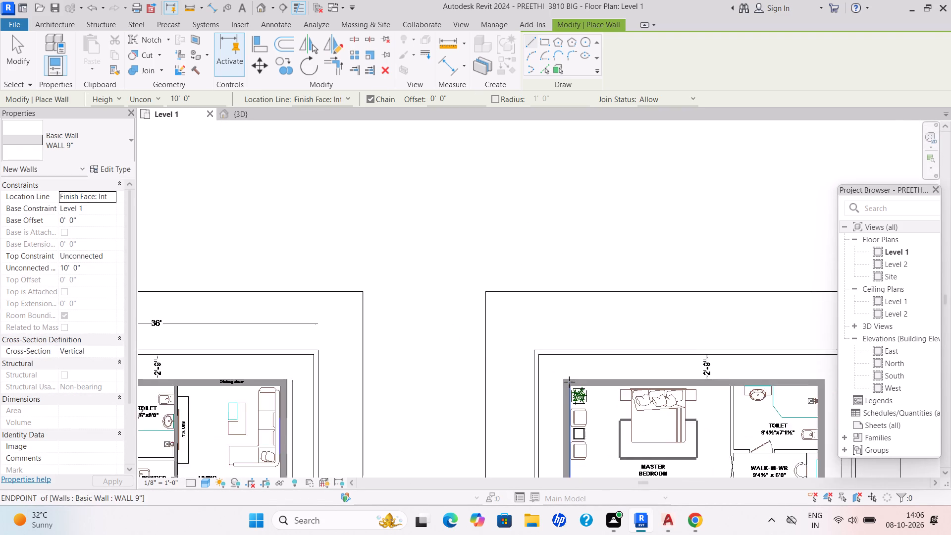
middle_drag(567, 381, 353, 136)
scroll(569, 382, down, 5)
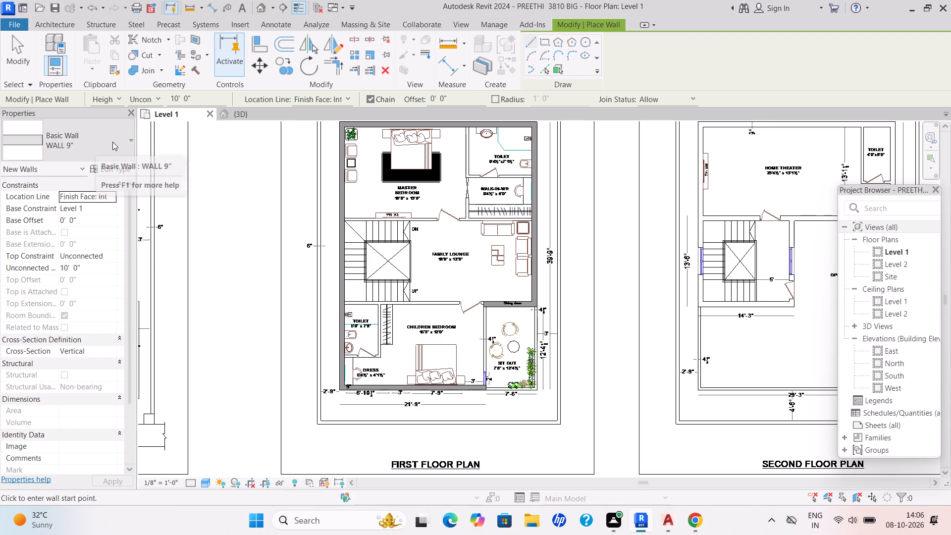
click(125, 145)
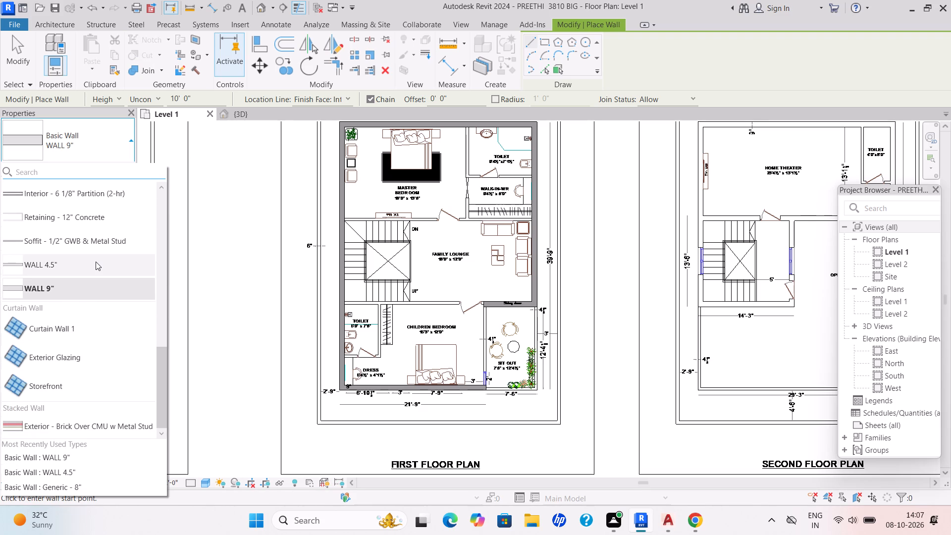
click(96, 262)
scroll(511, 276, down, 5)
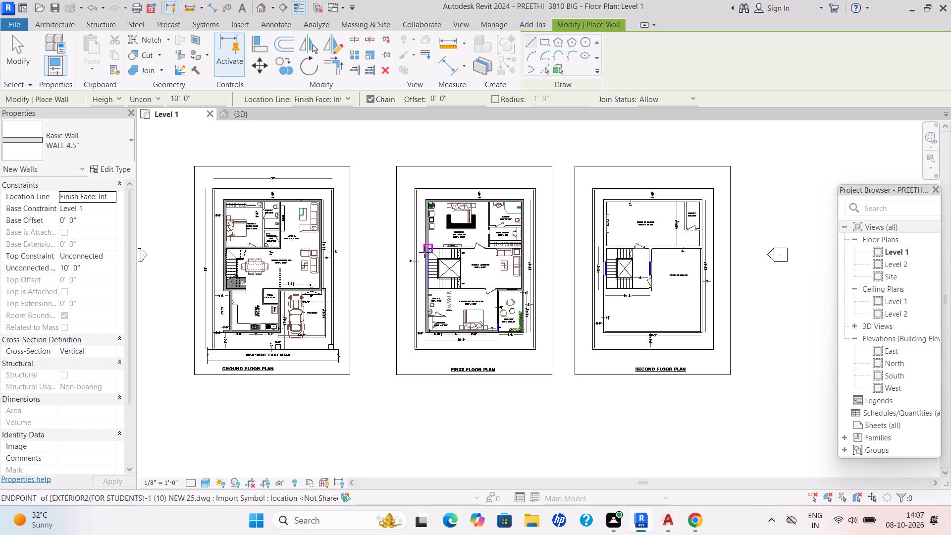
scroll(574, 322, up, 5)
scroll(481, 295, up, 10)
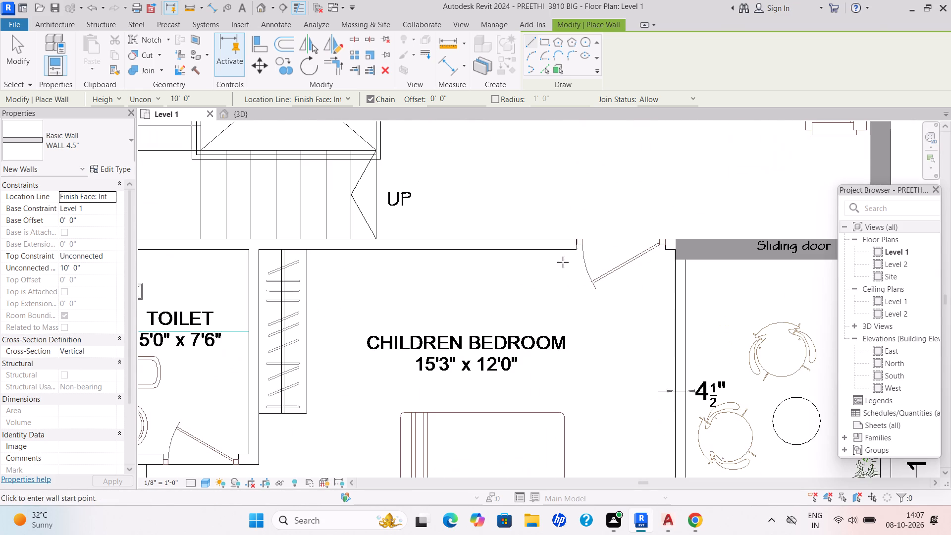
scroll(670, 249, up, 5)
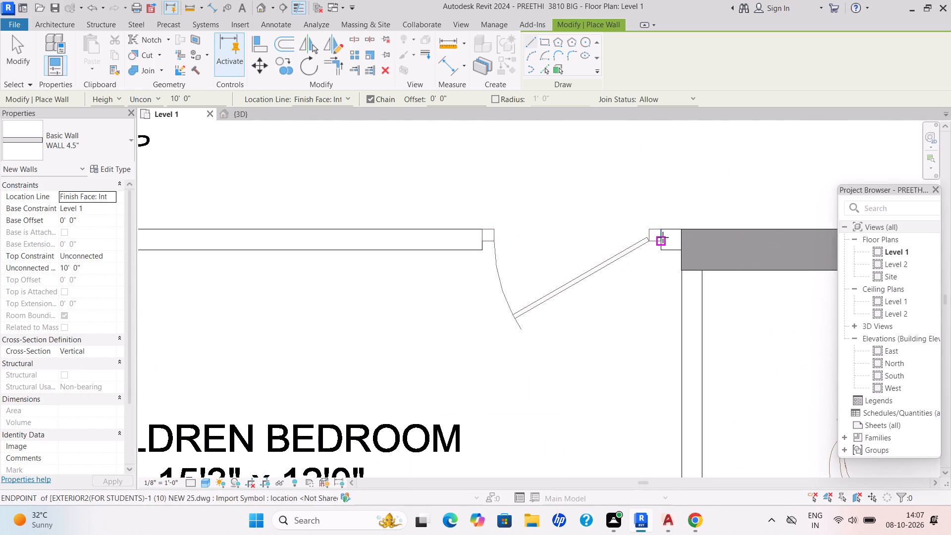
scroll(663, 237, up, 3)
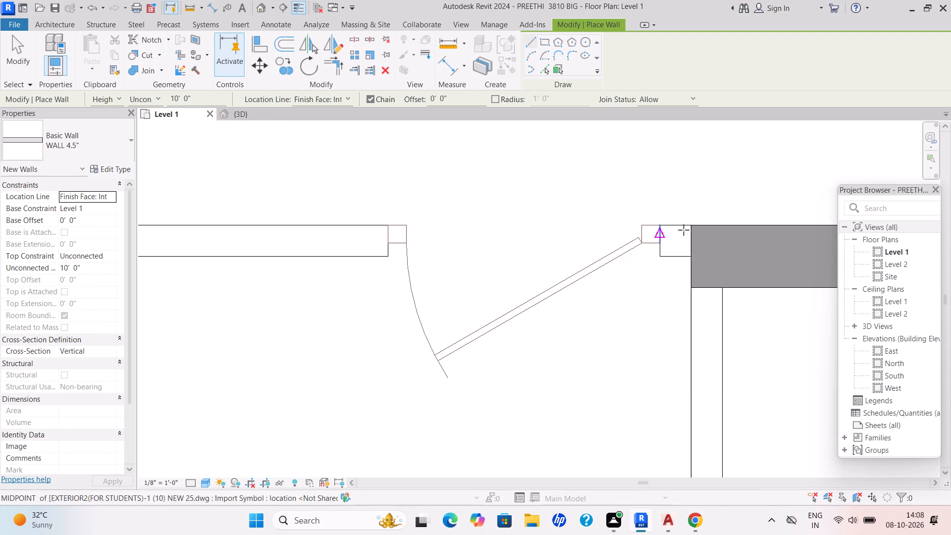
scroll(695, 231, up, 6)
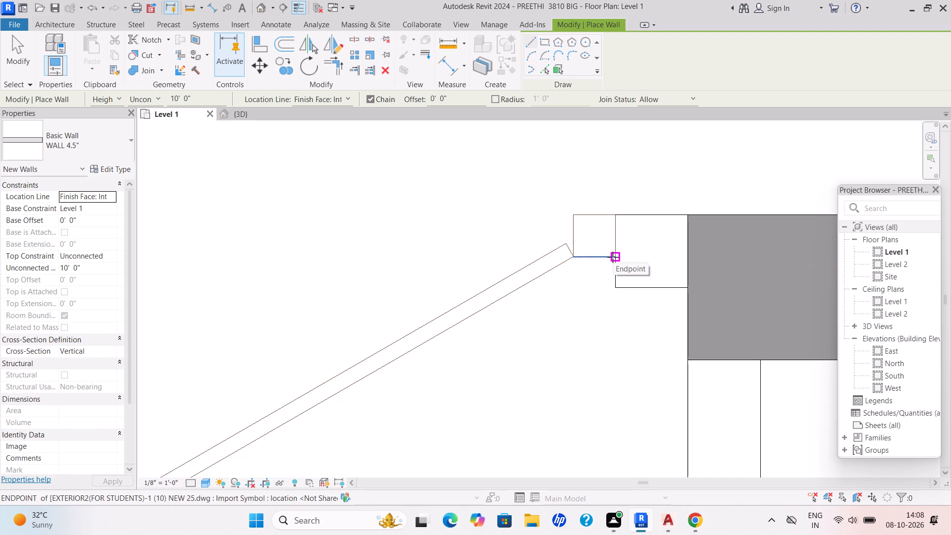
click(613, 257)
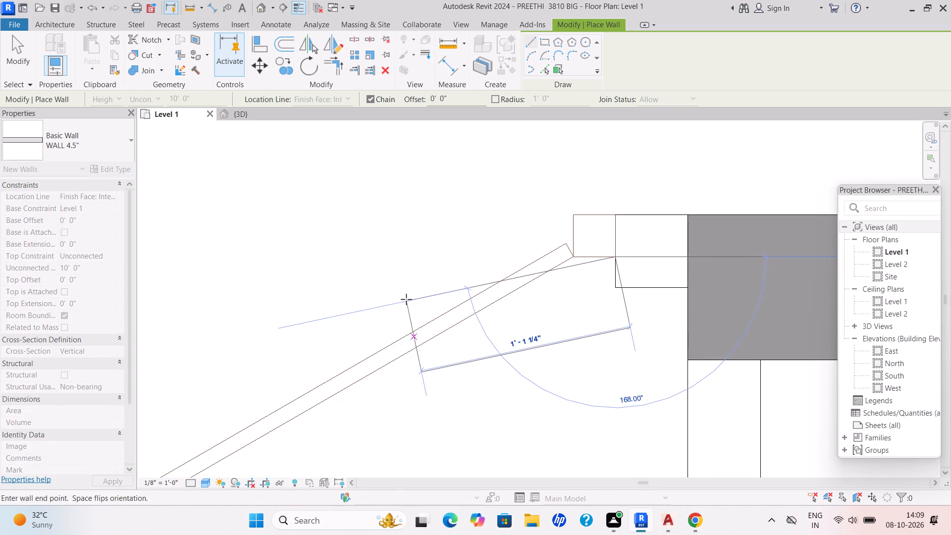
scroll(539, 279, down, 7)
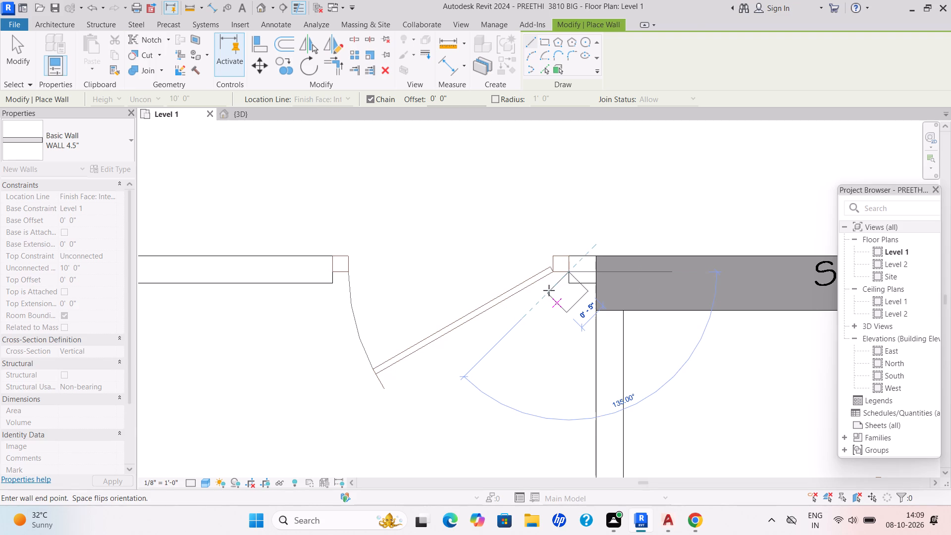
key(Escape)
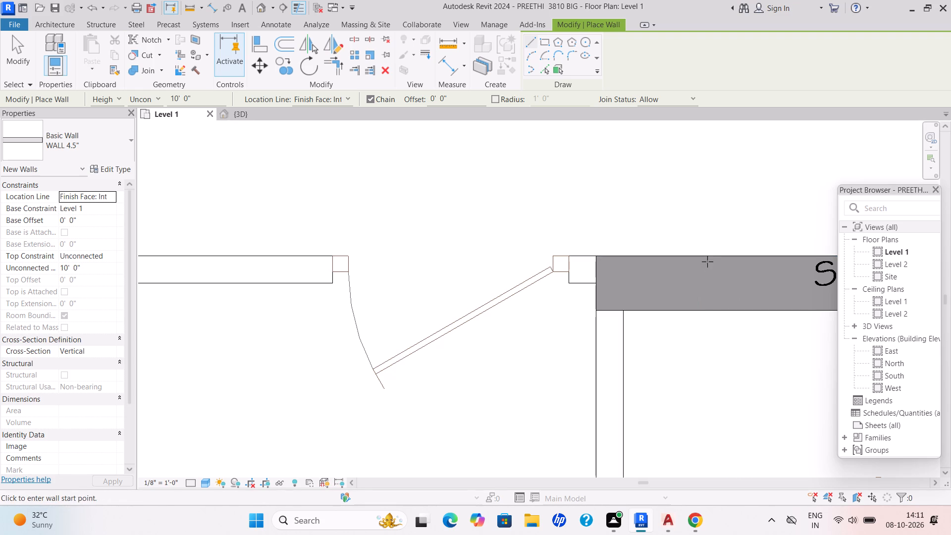
Draw a WALL 4.5" wall from the sliding-door wall's end, between the staircase and children bedroom side, to the exterior wall at the toilet, and end the chain.
key(Escape)
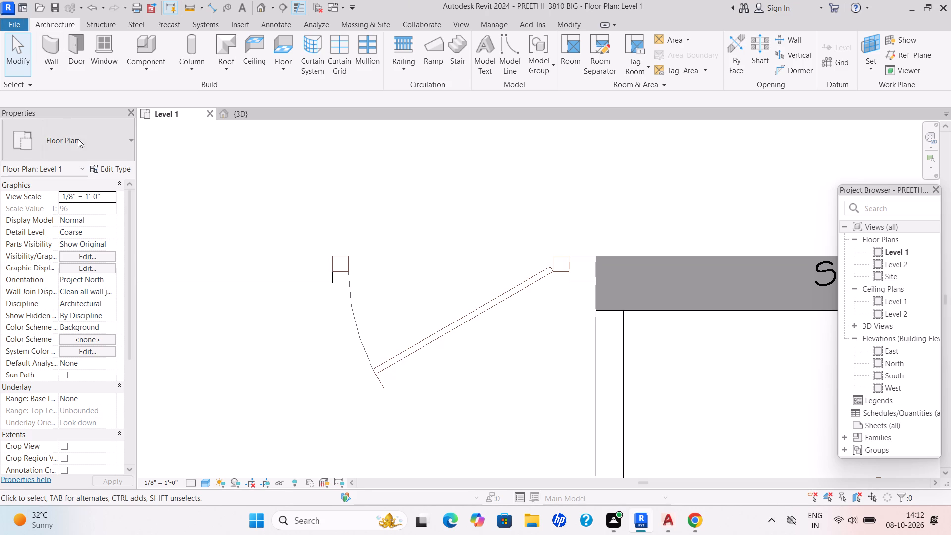
click(52, 64)
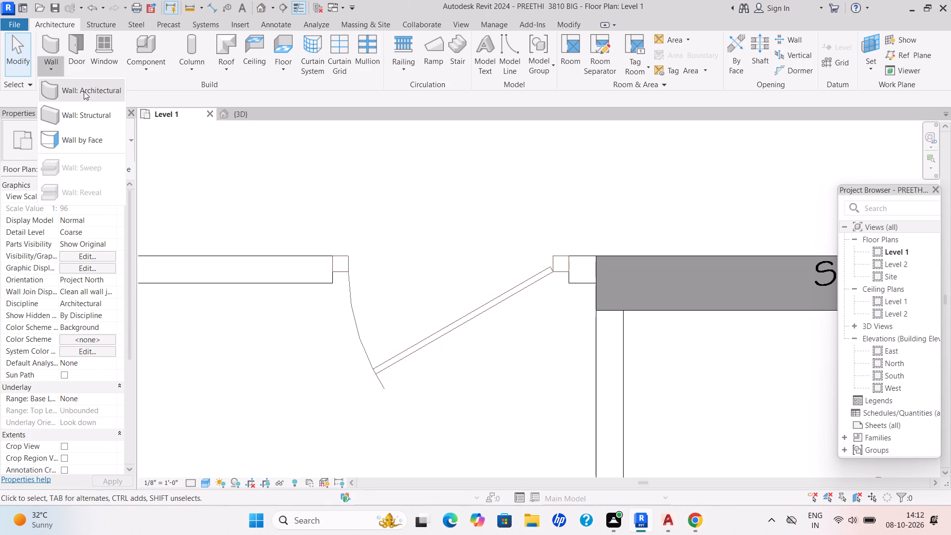
click(84, 91)
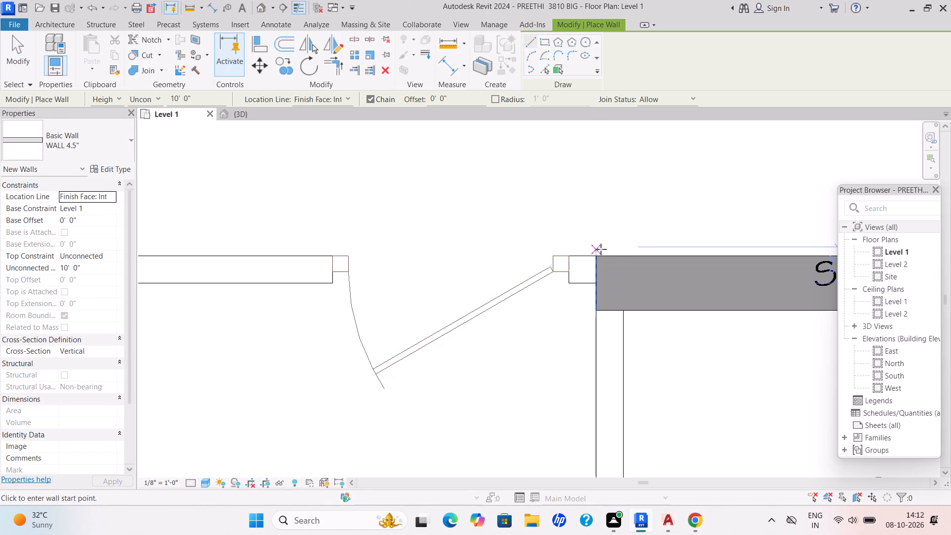
click(595, 258)
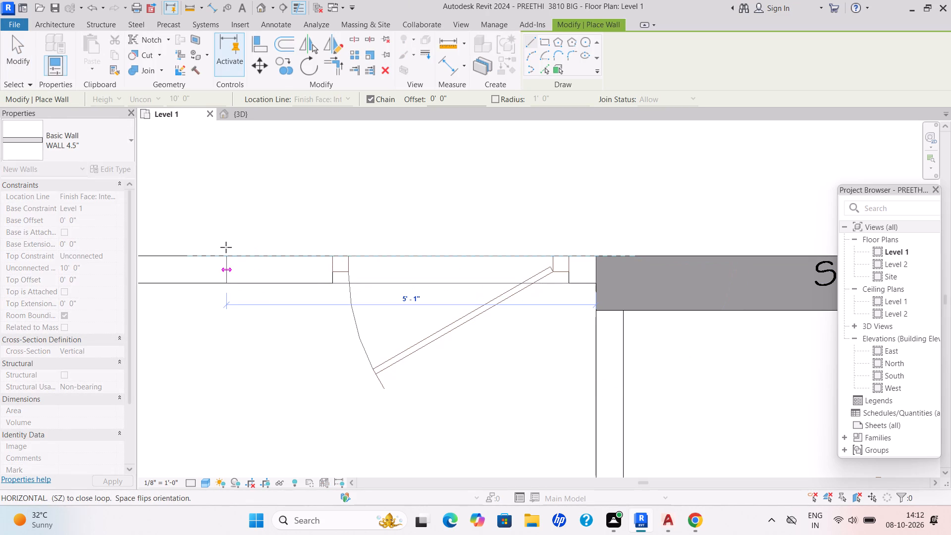
middle_drag(226, 247, 694, 225)
scroll(658, 238, down, 1)
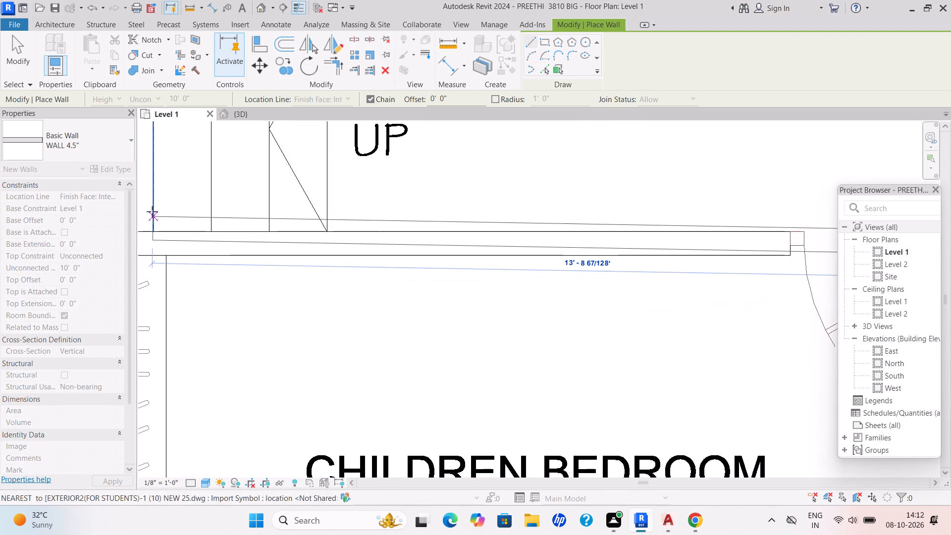
middle_drag(146, 216, 549, 221)
scroll(422, 222, down, 2)
scroll(550, 221, up, 1)
scroll(187, 245, up, 4)
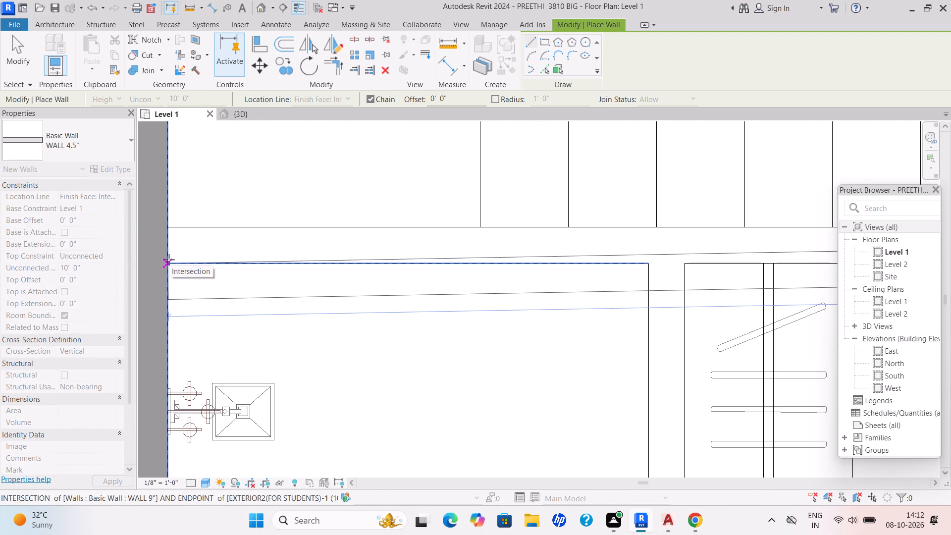
scroll(169, 260, up, 6)
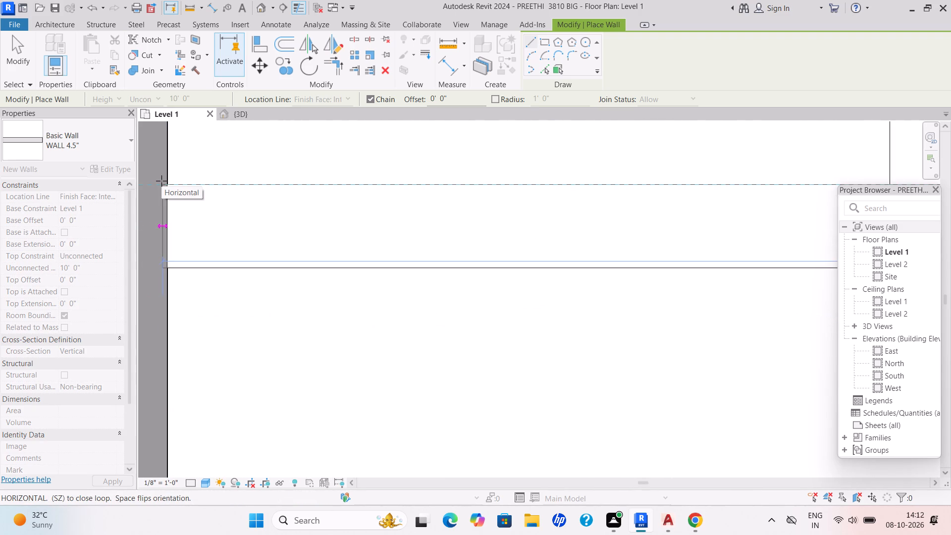
scroll(165, 184, down, 6)
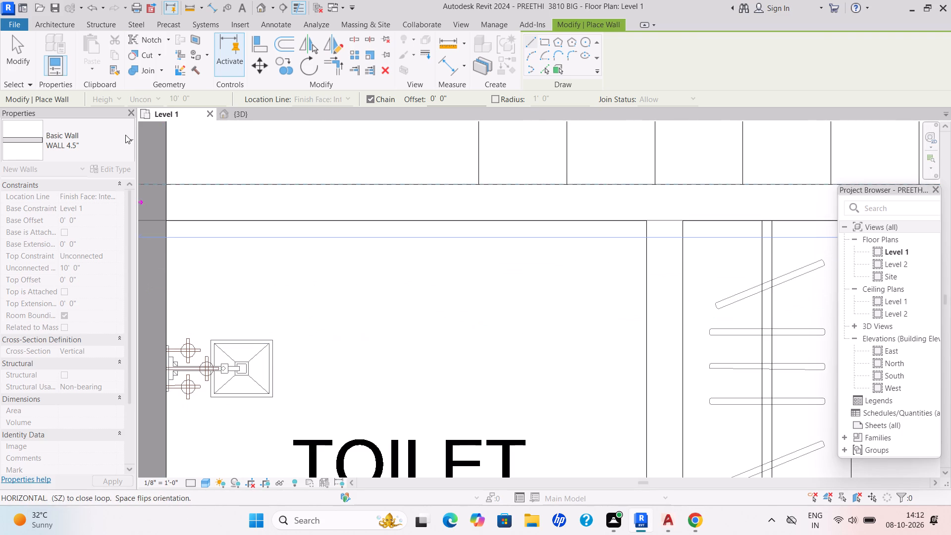
scroll(162, 136, up, 4)
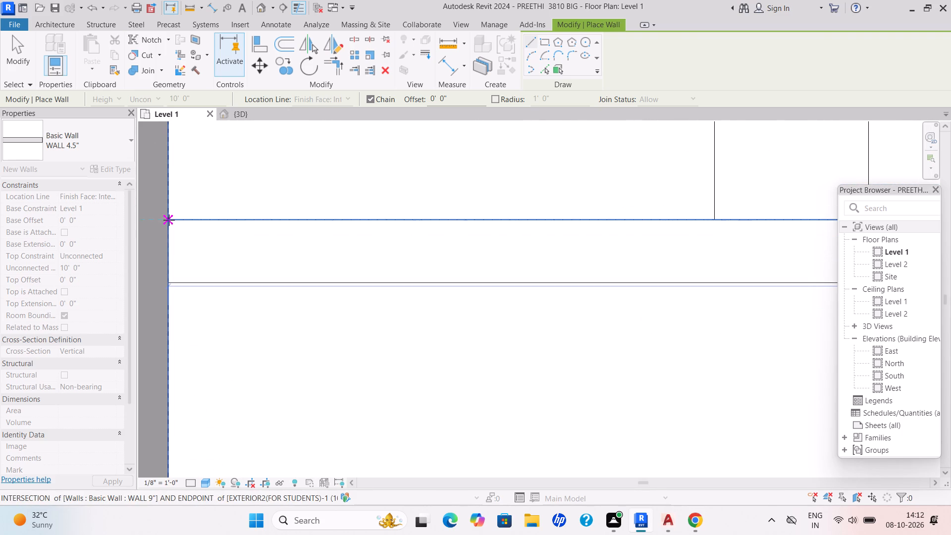
scroll(169, 220, up, 2)
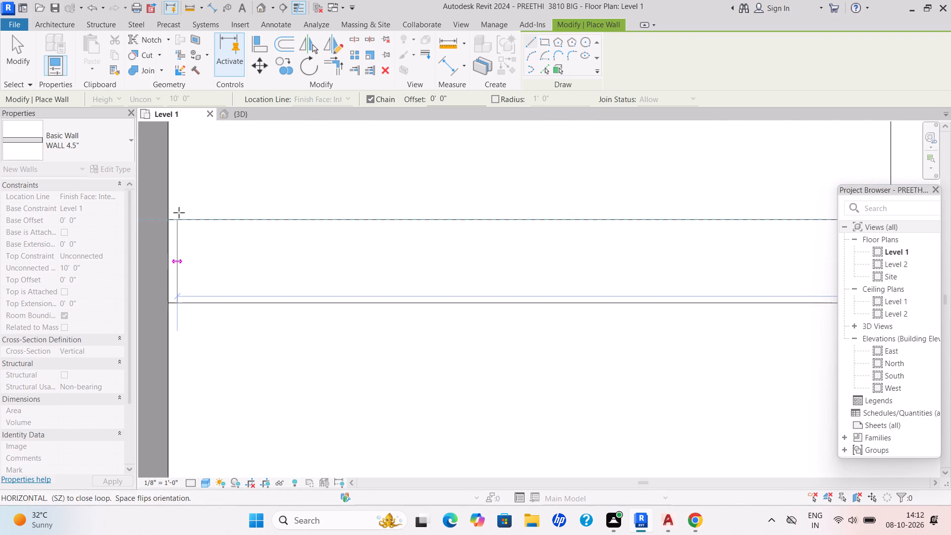
click(167, 216)
key(Escape)
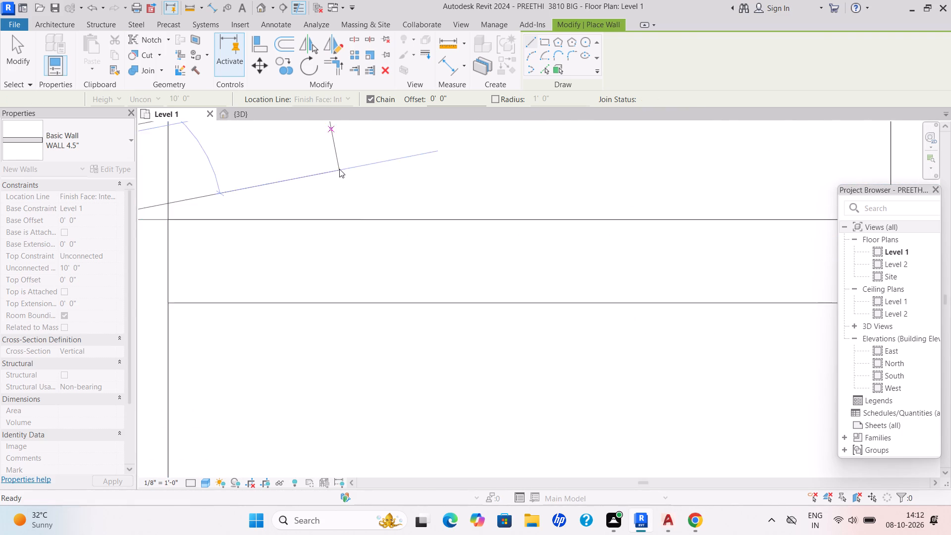
Review the first-floor walls against the linked floor plans, in the Level 1 plan and in the 3D view.
scroll(297, 220, down, 5)
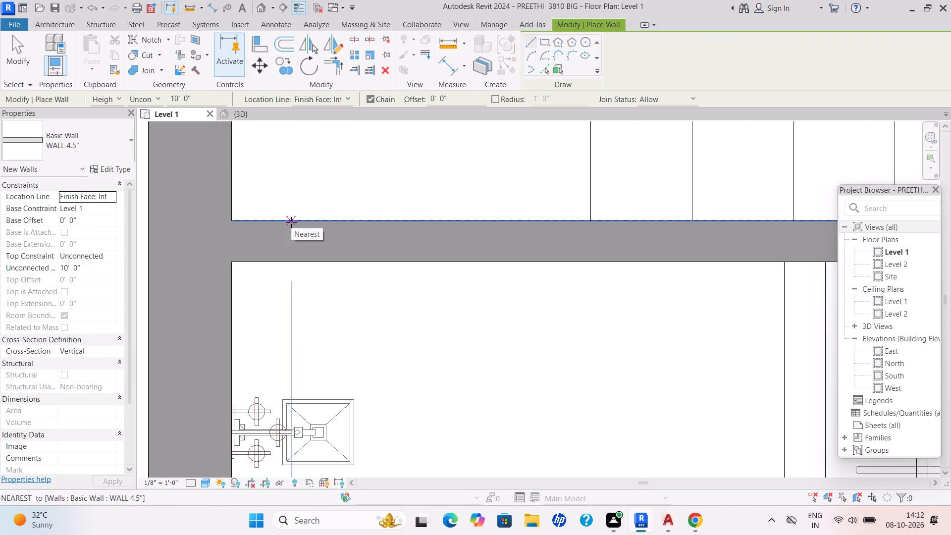
scroll(267, 146, down, 5)
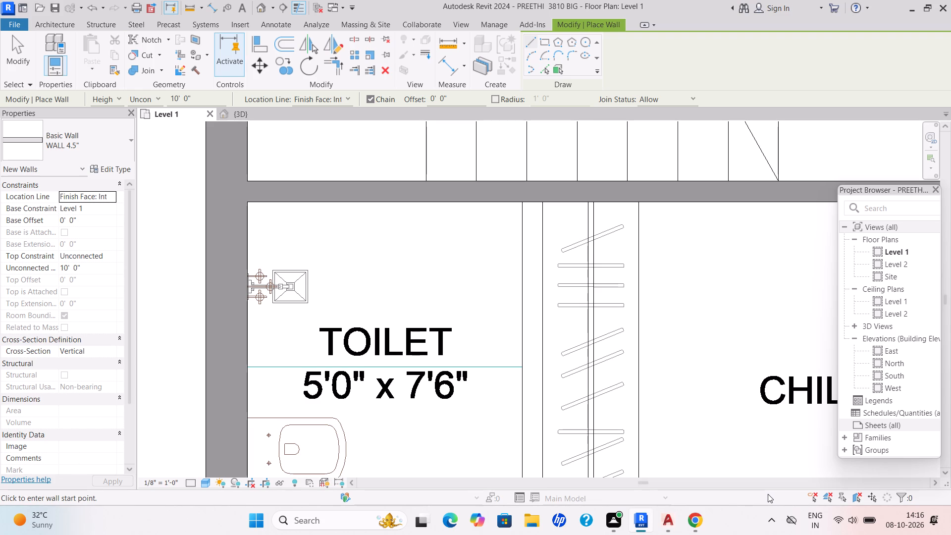
scroll(821, 366, down, 8)
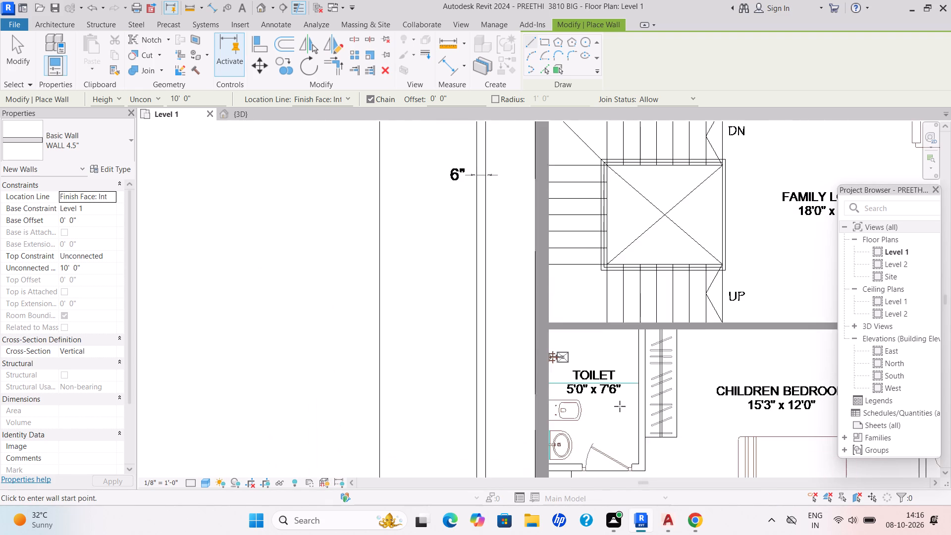
middle_drag(661, 367, 328, 241)
scroll(622, 346, down, 2)
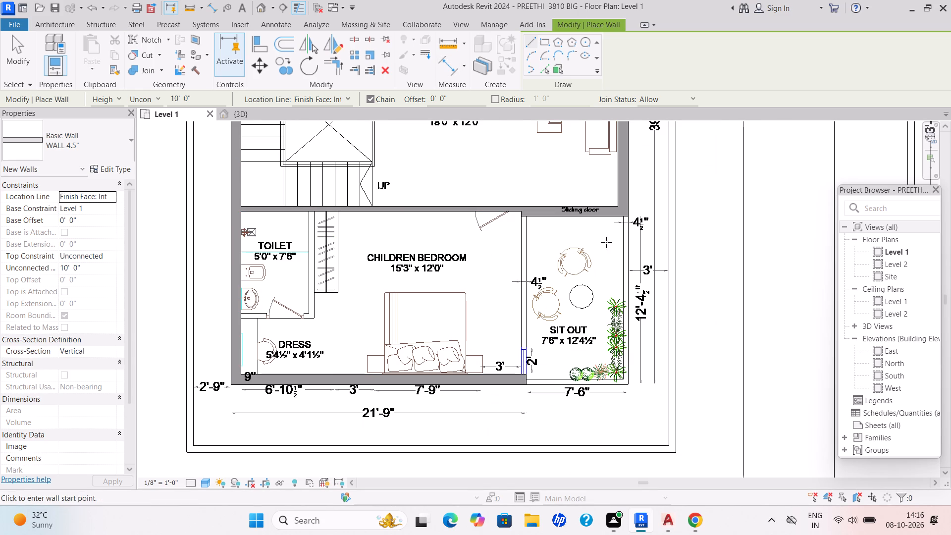
scroll(568, 315, down, 11)
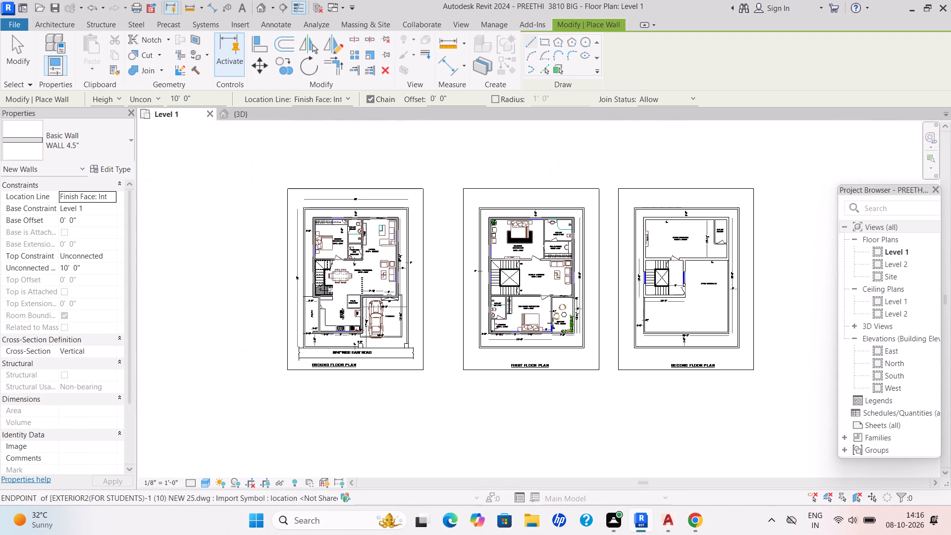
scroll(553, 323, up, 4)
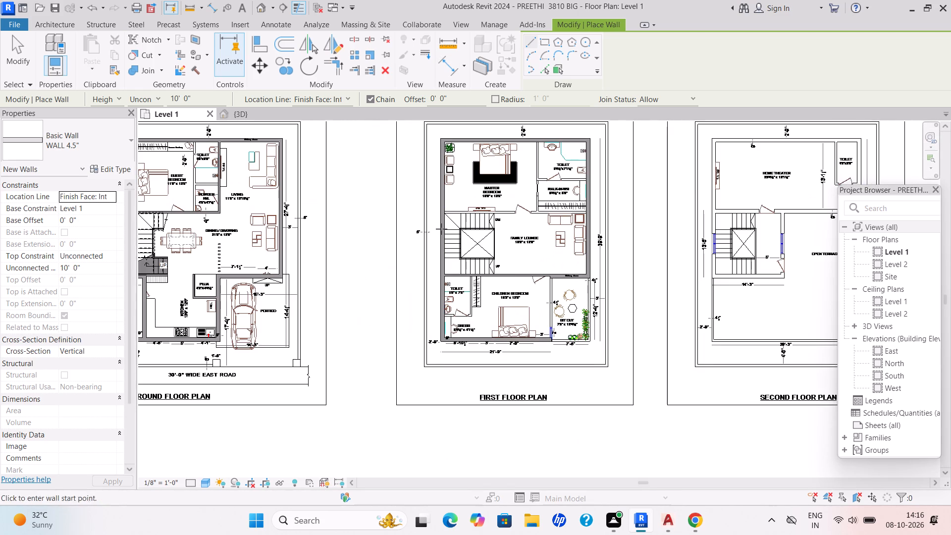
scroll(438, 226, up, 3)
scroll(483, 245, up, 4)
scroll(501, 265, down, 2)
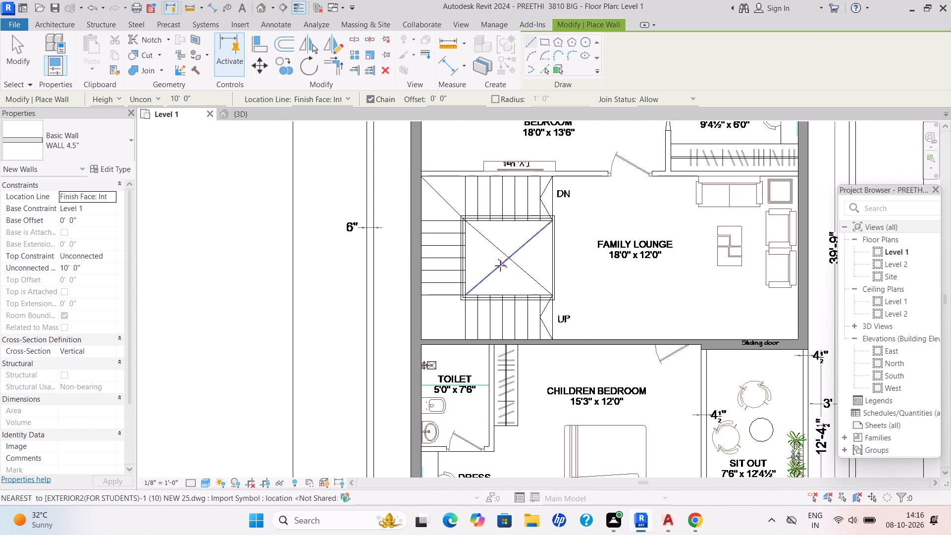
scroll(500, 266, down, 3)
scroll(494, 270, up, 2)
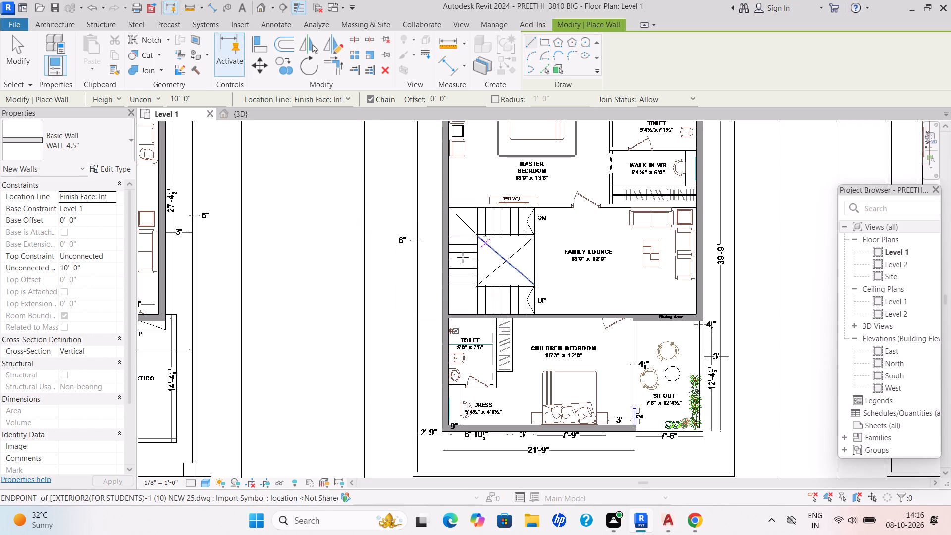
scroll(455, 242, down, 3)
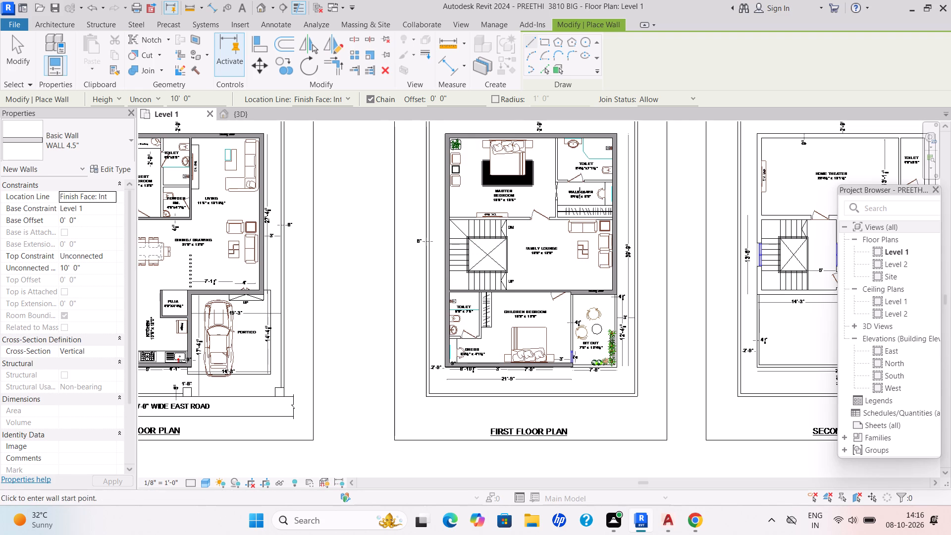
click(251, 112)
scroll(461, 362, up, 6)
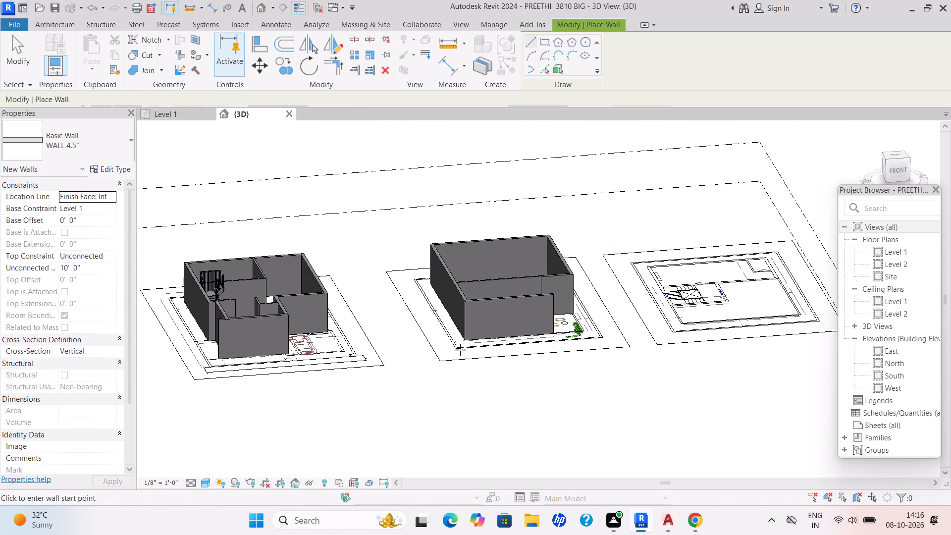
scroll(589, 239, down, 5)
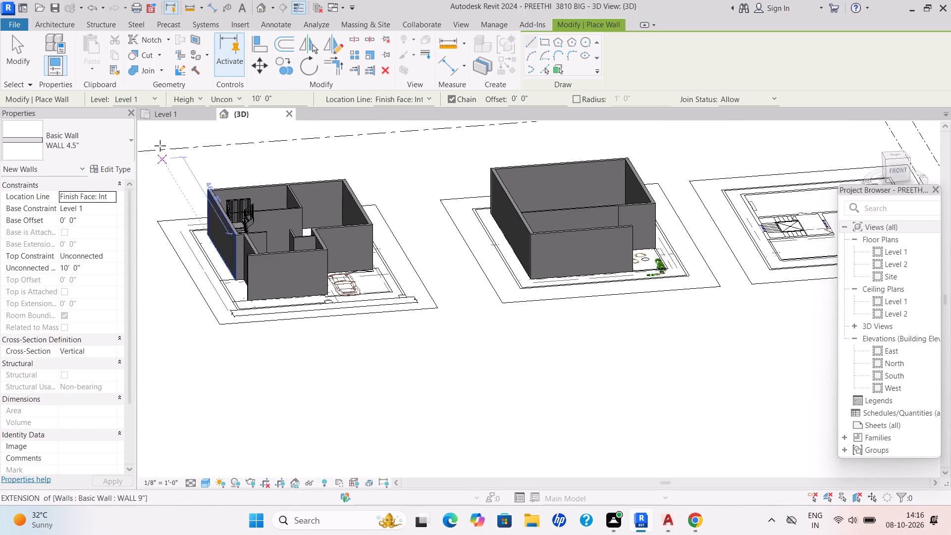
click(176, 118)
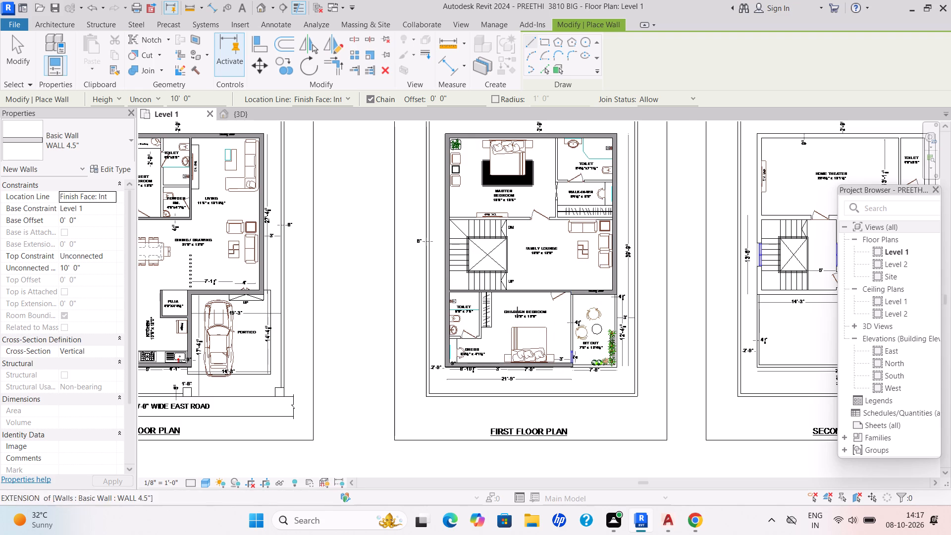
scroll(519, 311, up, 2)
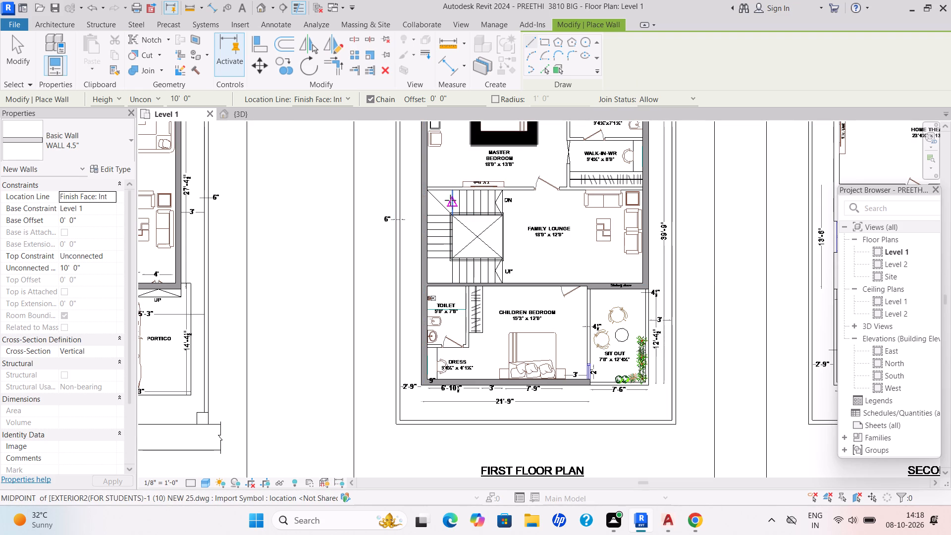
Draw a flipped WALL 4.5" wall between the family lounge and master bedroom, from the lounge's exterior wall to the staircase's exterior wall, and end the chain.
key(Escape)
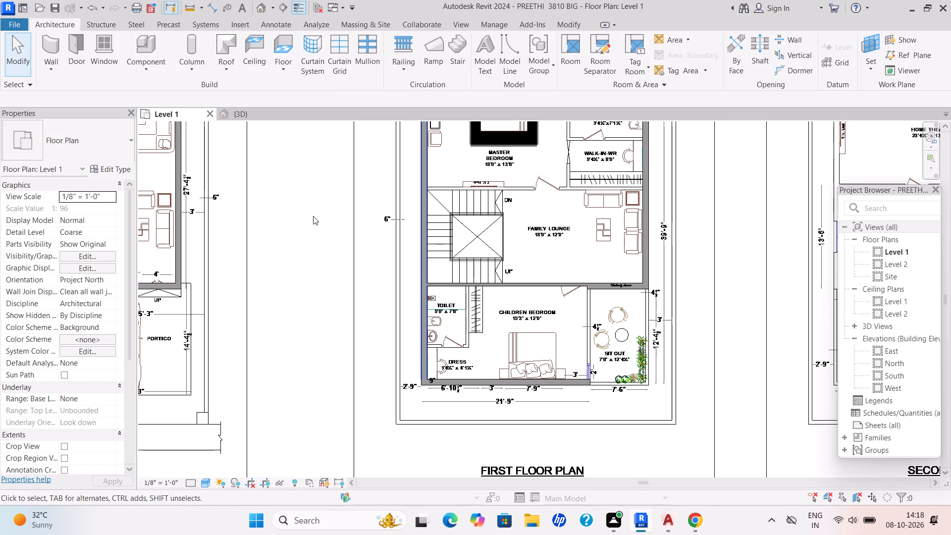
click(53, 59)
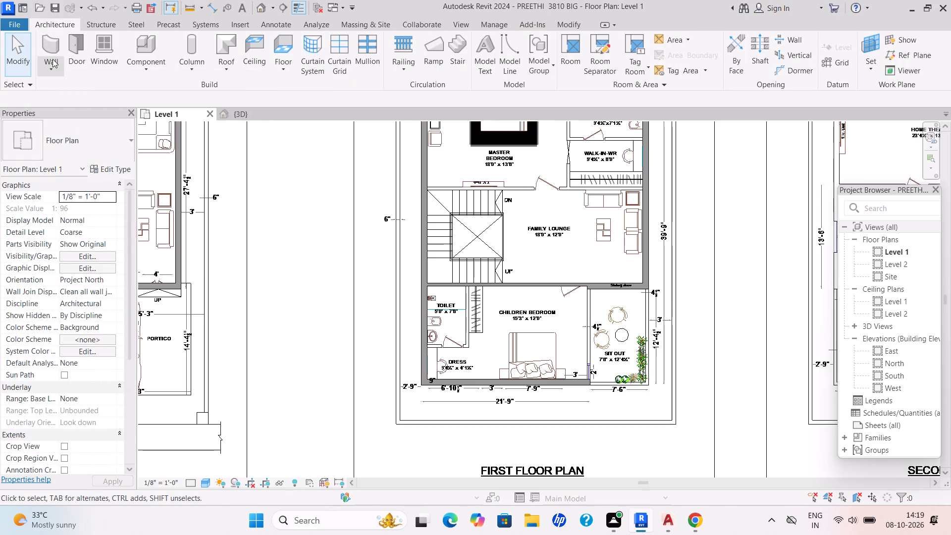
click(76, 93)
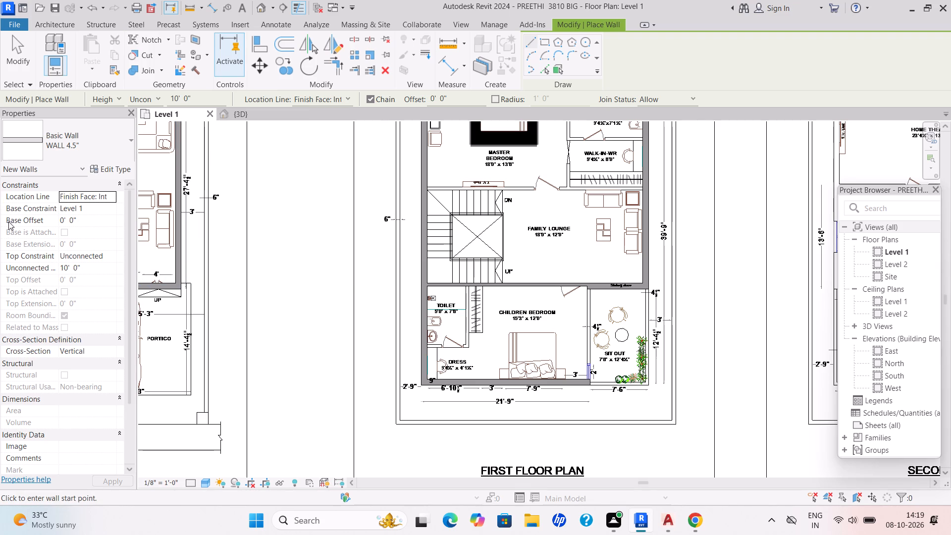
scroll(573, 225, down, 5)
scroll(319, 322, up, 1)
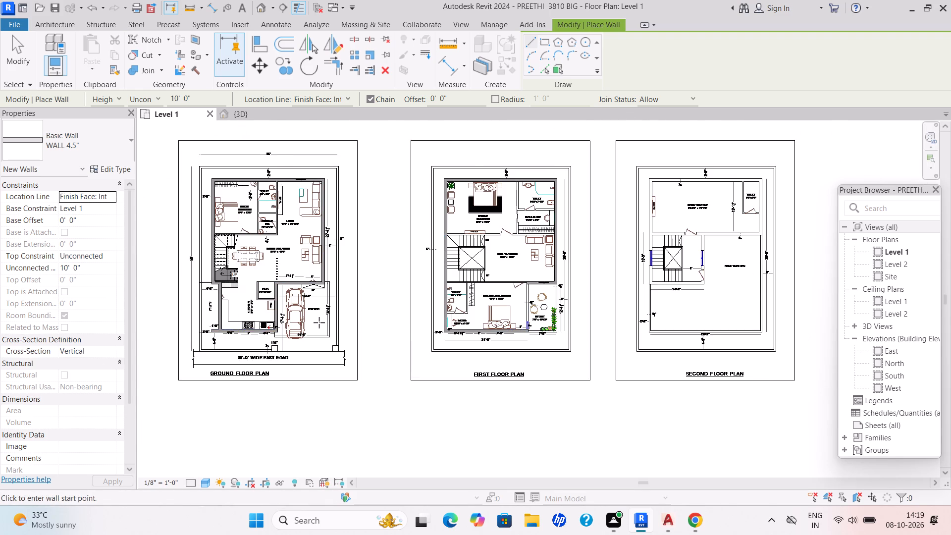
scroll(319, 322, up, 1)
scroll(577, 220, up, 4)
scroll(655, 190, up, 4)
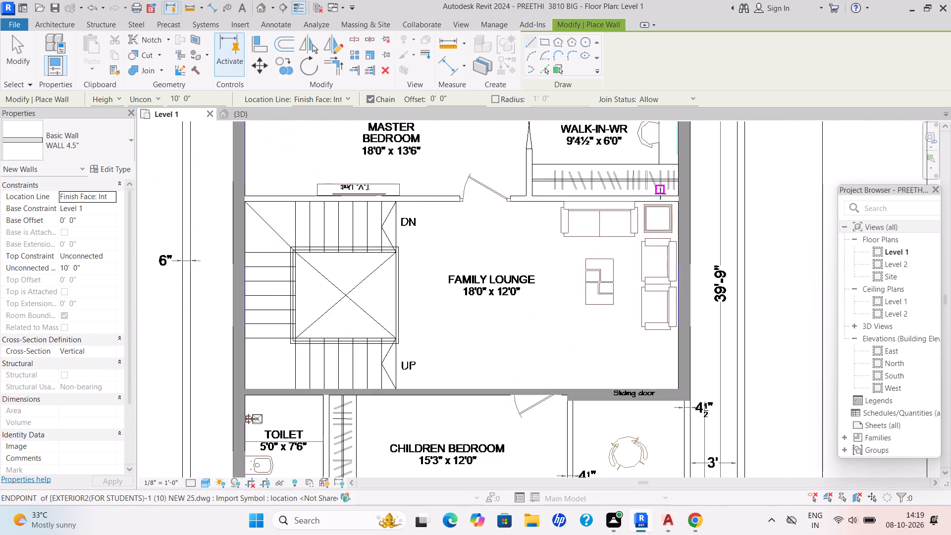
scroll(663, 196, up, 4)
click(692, 211)
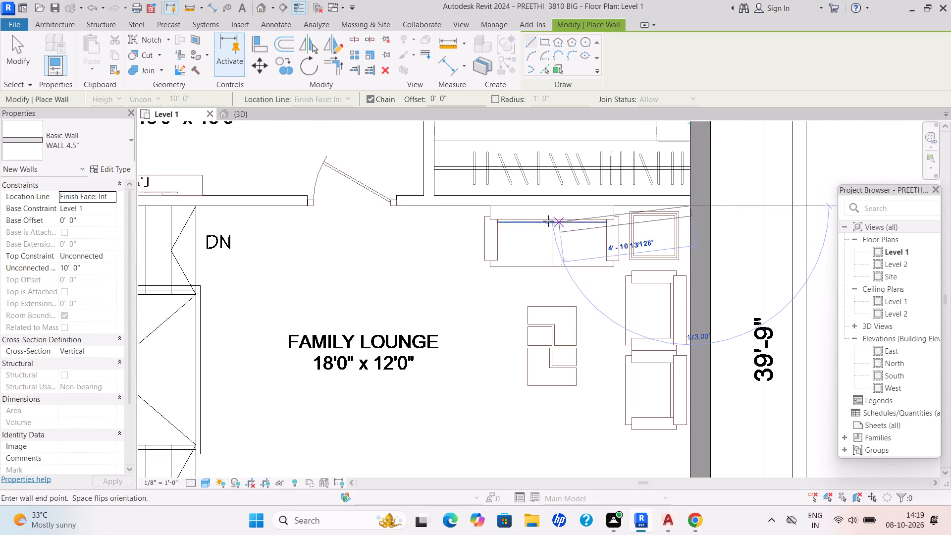
key(space)
scroll(384, 201, up, 1)
middle_drag(384, 201, 531, 208)
scroll(489, 205, down, 1)
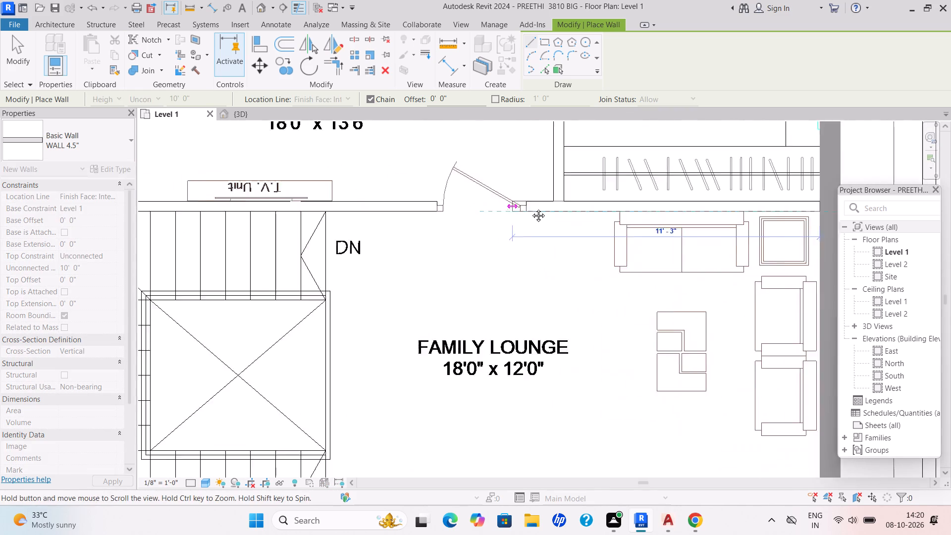
middle_drag(531, 208, 535, 209)
scroll(531, 208, down, 2)
middle_drag(264, 212, 524, 239)
scroll(529, 239, up, 1)
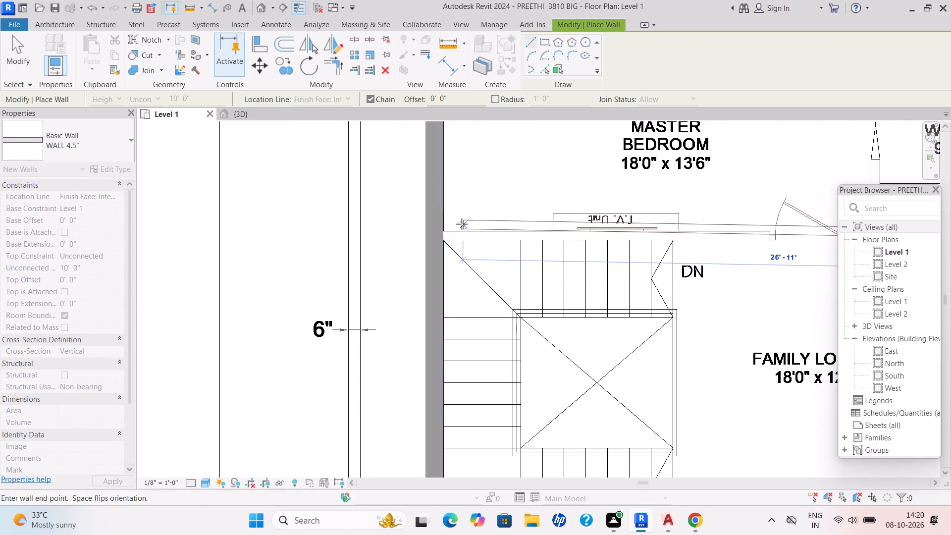
scroll(461, 224, up, 10)
click(416, 268)
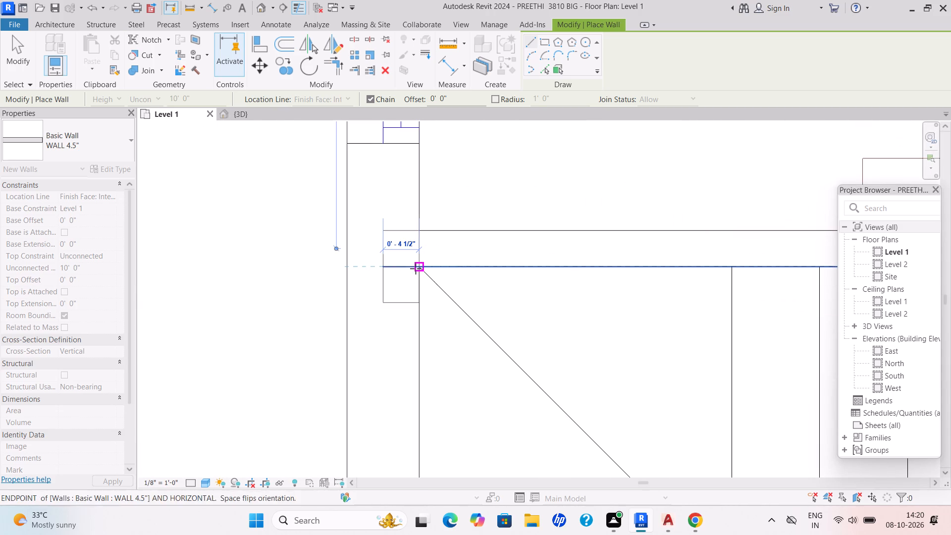
key(Escape)
Draw a flipped WALL 4.5" wall between the master bedroom and the toilet and walk-in wardrobe, from the exterior wall to the family lounge wall.
scroll(418, 274, down, 9)
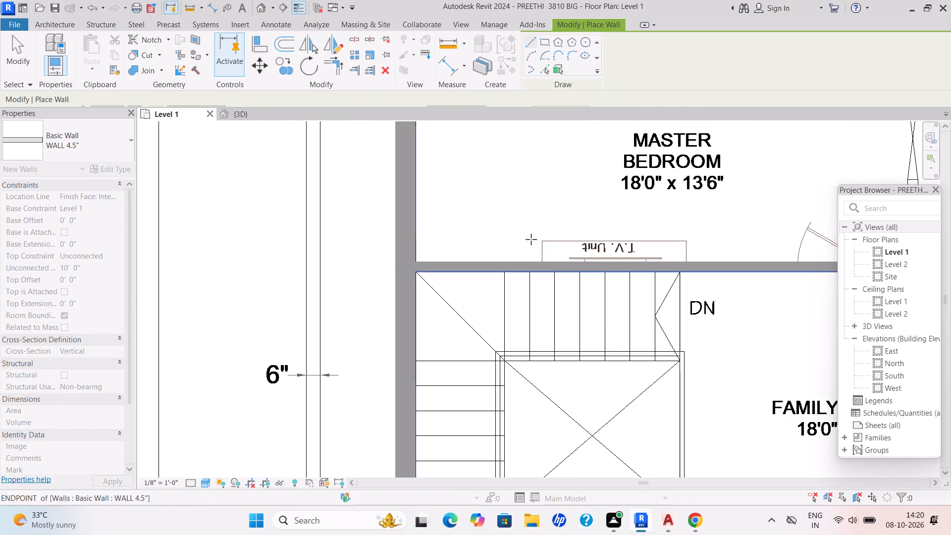
scroll(570, 228, down, 4)
middle_drag(486, 248, 308, 299)
scroll(560, 229, down, 1)
middle_drag(560, 229, 418, 304)
scroll(418, 304, up, 1)
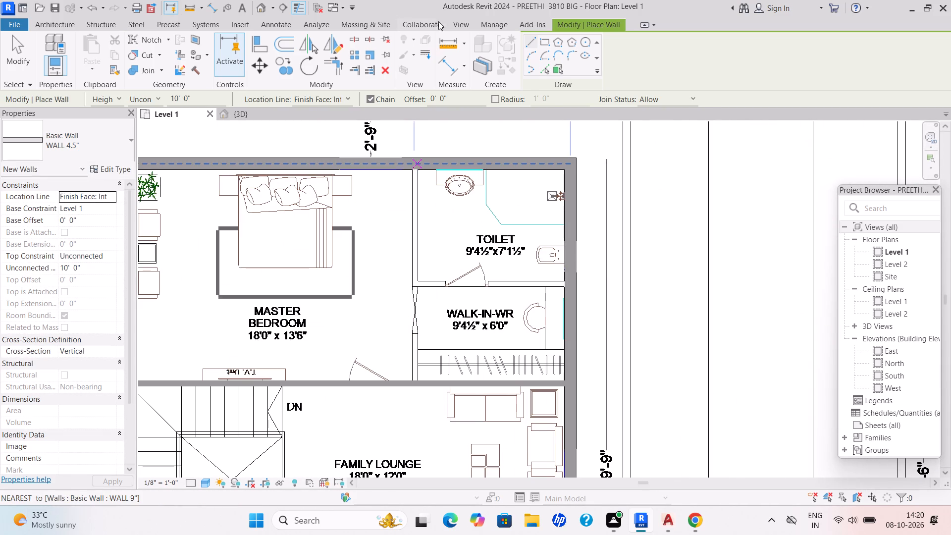
scroll(420, 89, up, 3)
scroll(409, 188, up, 4)
drag(422, 182, 422, 186)
key(space)
scroll(427, 283, down, 1)
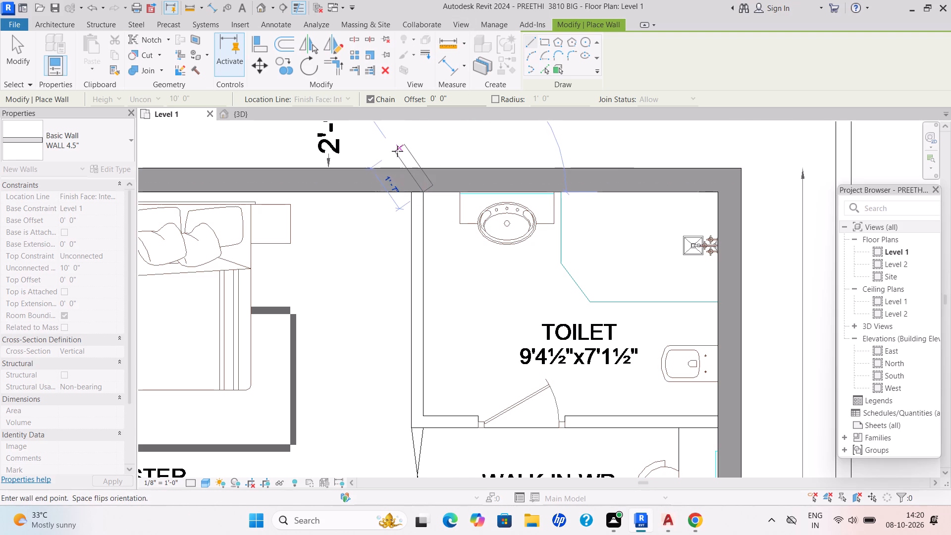
scroll(407, 346, down, 1)
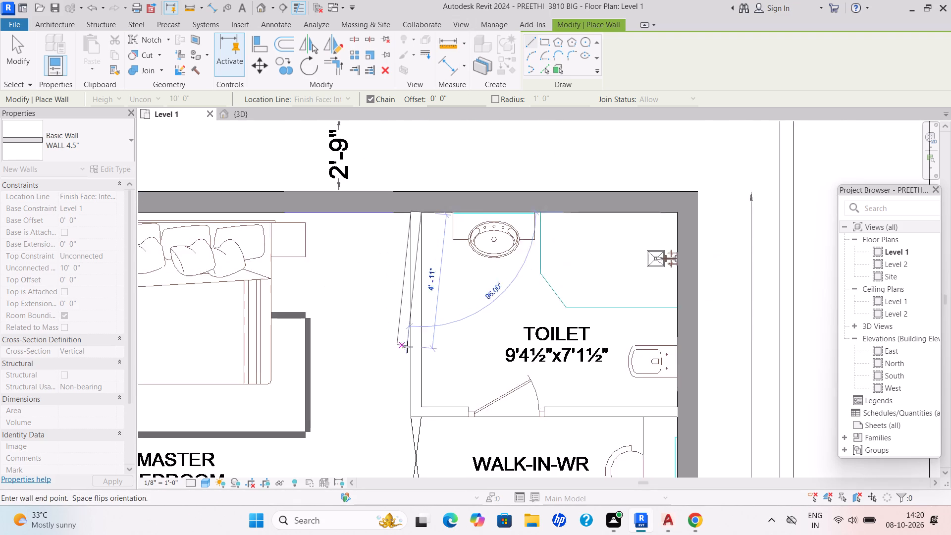
middle_drag(407, 347, 423, 183)
scroll(422, 189, down, 1)
scroll(424, 245, up, 7)
middle_drag(459, 344, 475, 162)
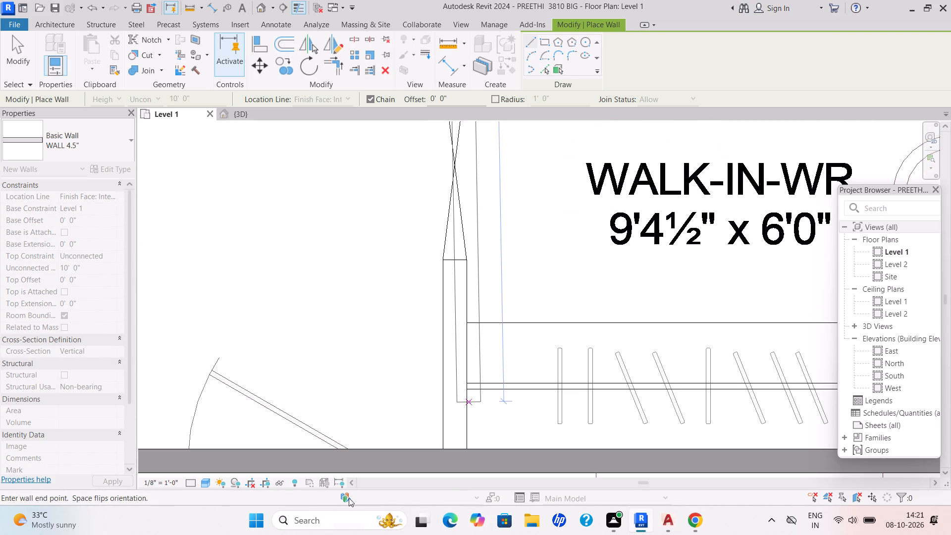
click(468, 448)
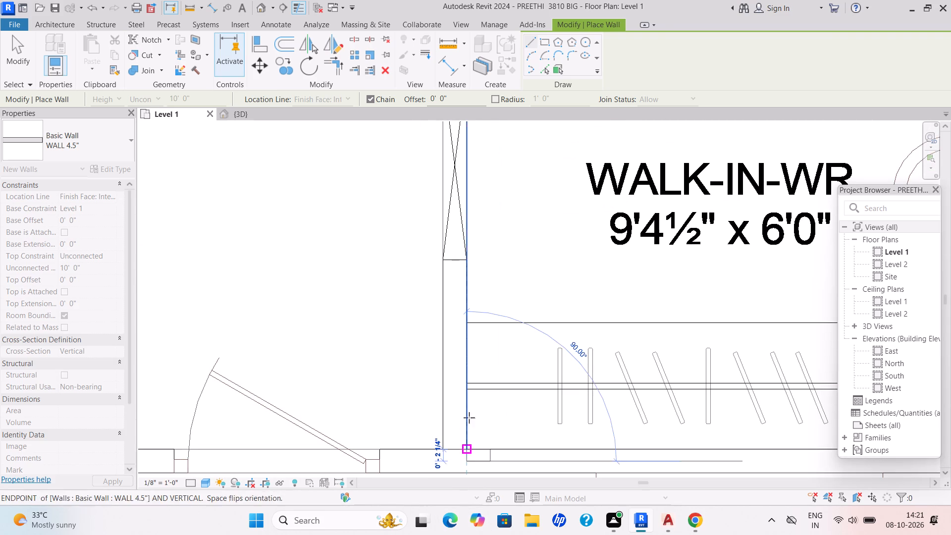
key(Escape)
Draw a 9'-4 1/2" long WALL 4.5" wall between the toilet and walk-in wardrobe, ending at the exterior wall, and end the chain.
scroll(529, 324, down, 6)
middle_drag(526, 344, 482, 405)
scroll(491, 398, down, 1)
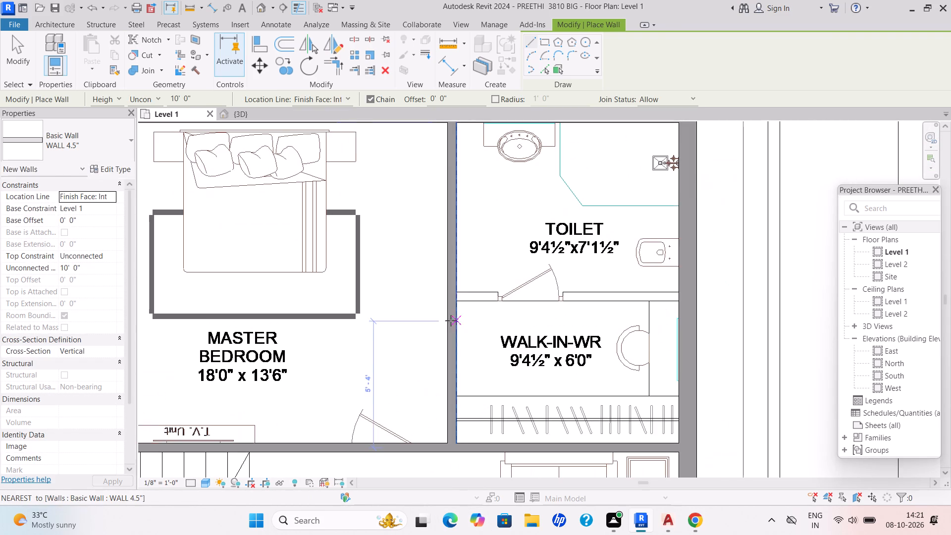
scroll(451, 321, up, 9)
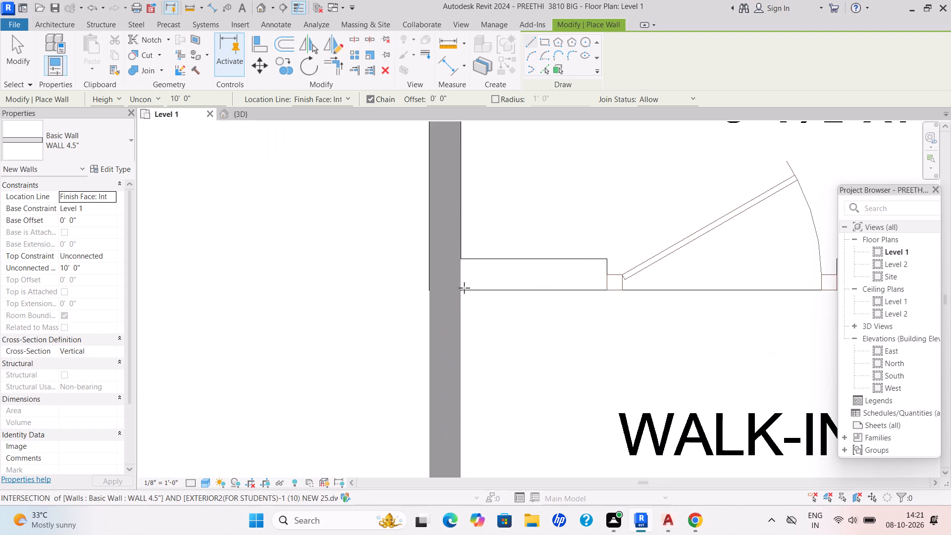
click(460, 292)
scroll(601, 292, down, 1)
middle_drag(601, 292, 420, 286)
scroll(477, 282, down, 1)
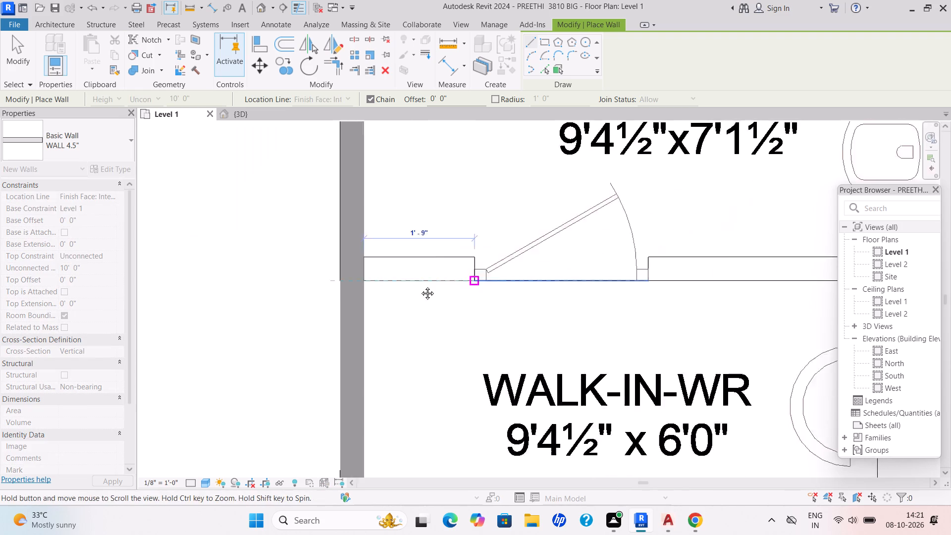
middle_drag(420, 286, 384, 287)
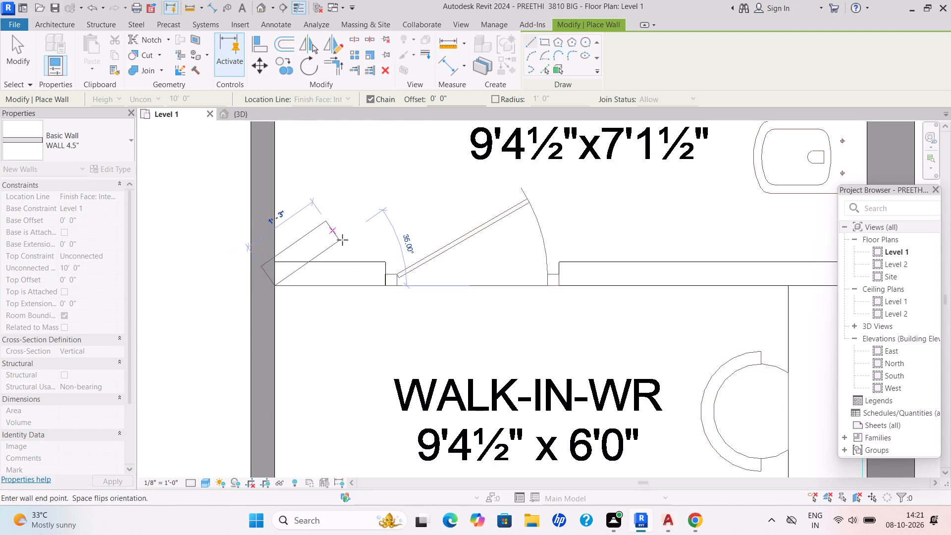
scroll(410, 307, down, 1)
scroll(558, 280, down, 1)
middle_drag(558, 280, 529, 273)
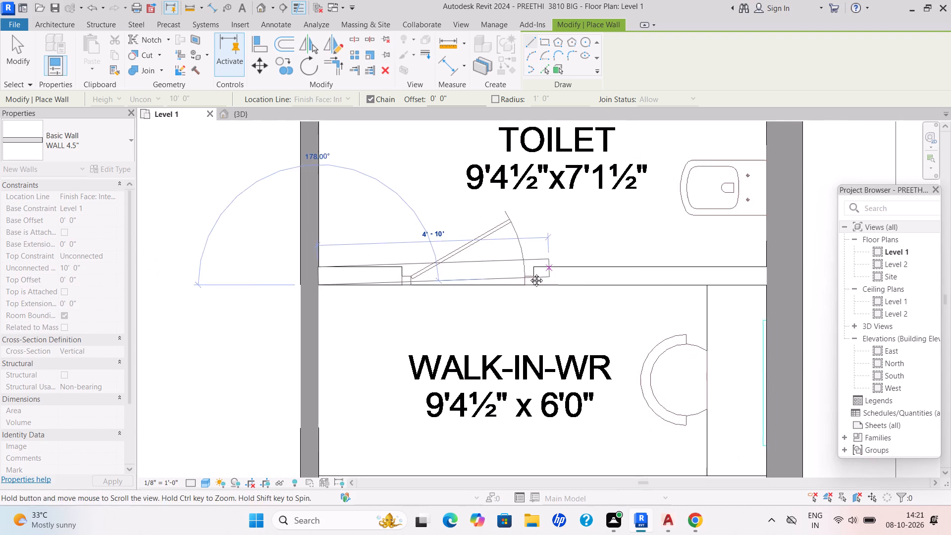
middle_drag(529, 273, 395, 244)
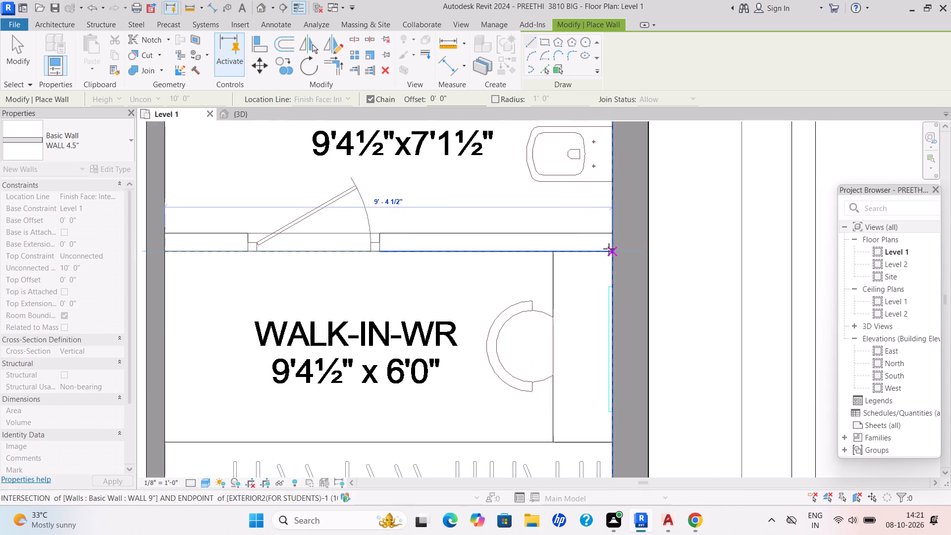
click(609, 249)
key(Escape)
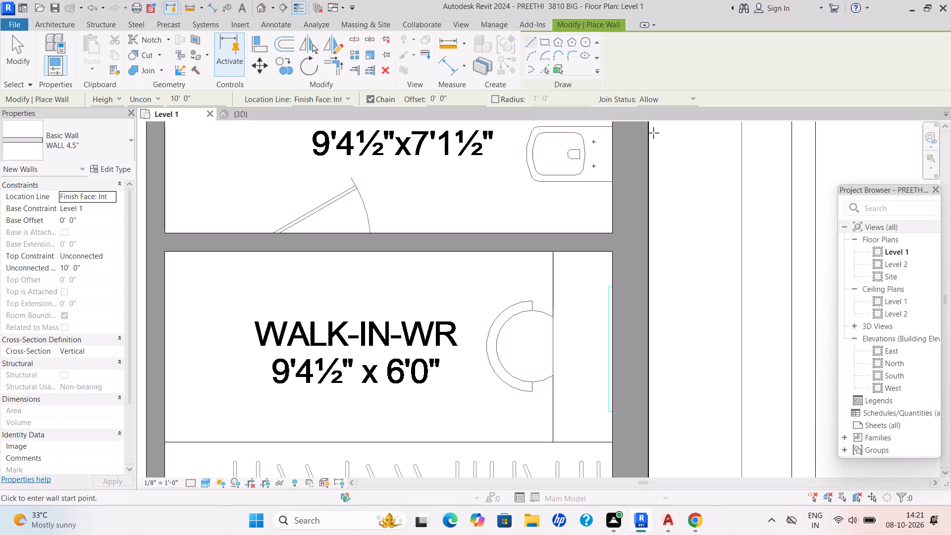
Draw a WALL 4.5" wall between the children bedroom and sit out, from the exterior wall's end to the sliding-door wall, and end the chain.
scroll(481, 134, down, 1)
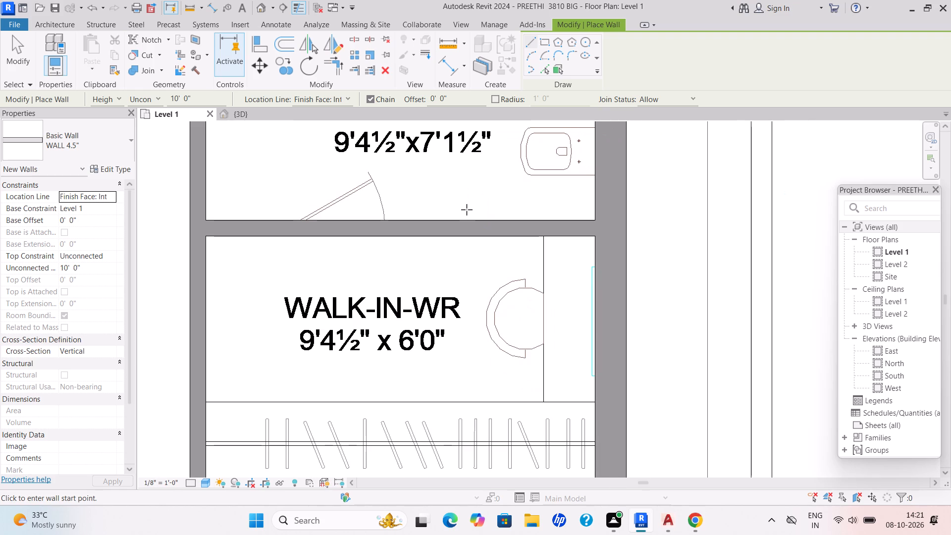
scroll(376, 183, down, 2)
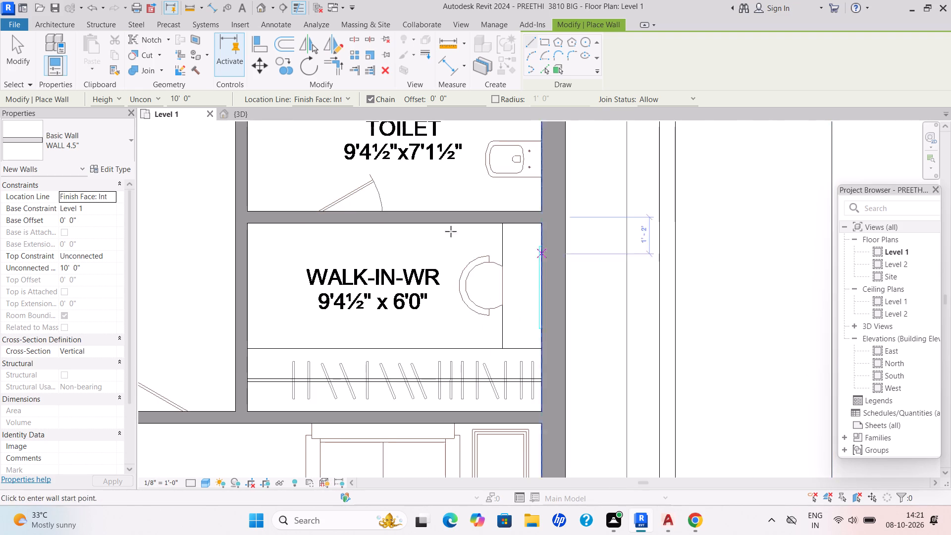
scroll(429, 227, down, 12)
scroll(406, 385, up, 5)
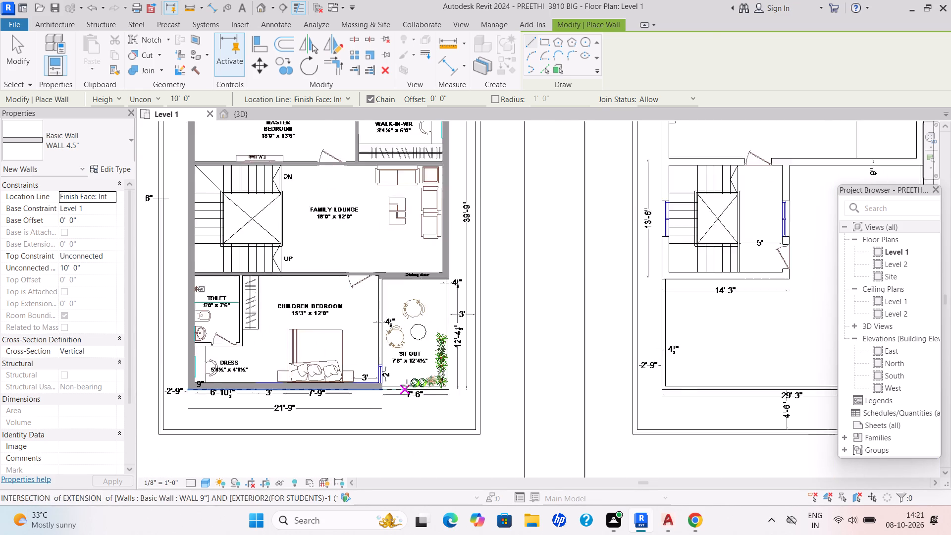
scroll(395, 338, up, 5)
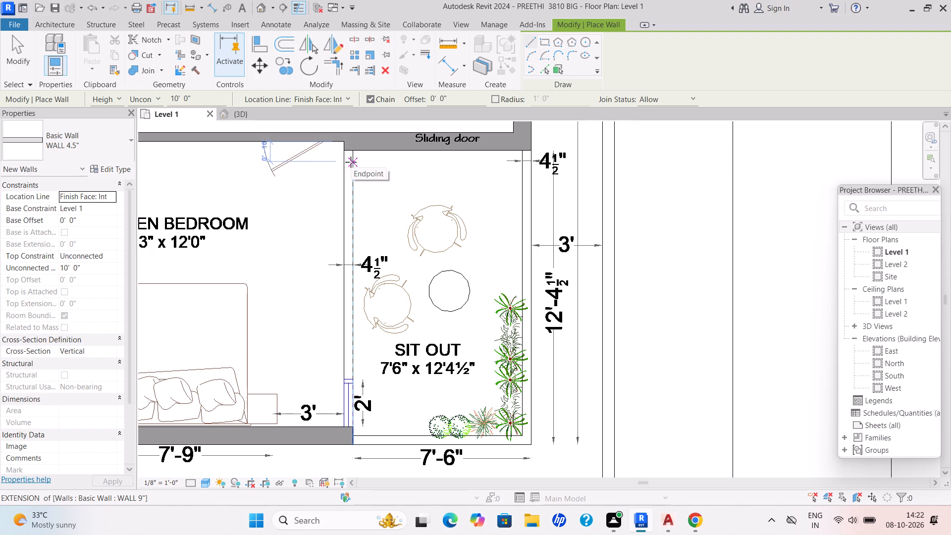
scroll(351, 162, down, 5)
middle_drag(342, 162, 329, 135)
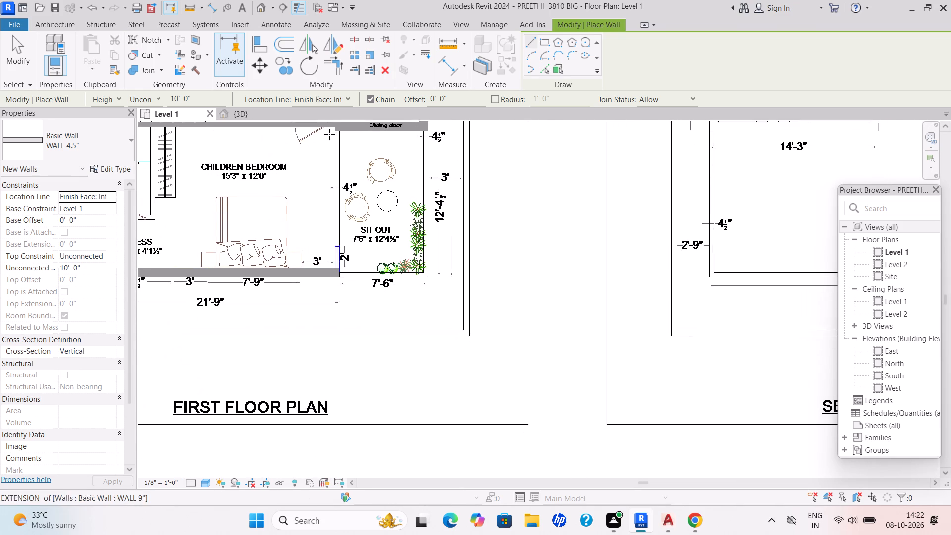
scroll(338, 266, up, 9)
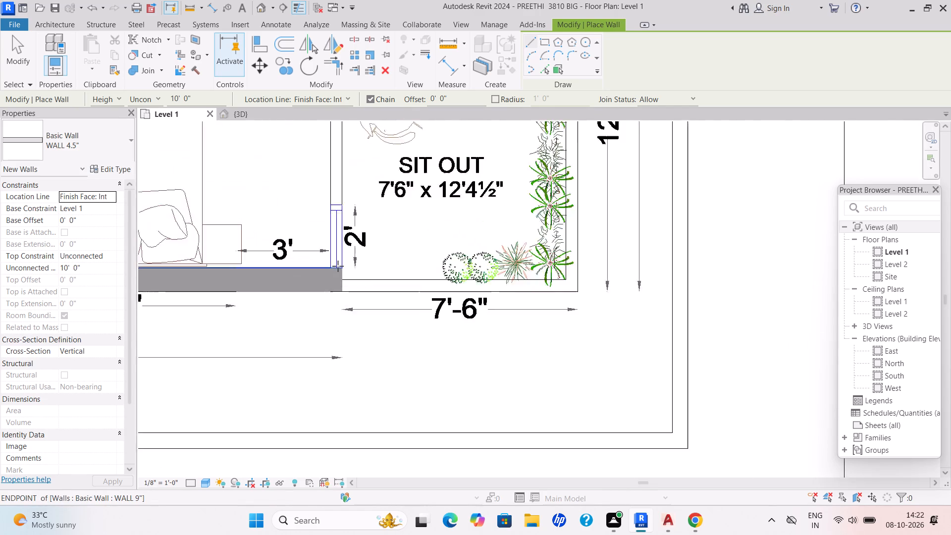
scroll(338, 266, up, 2)
click(345, 269)
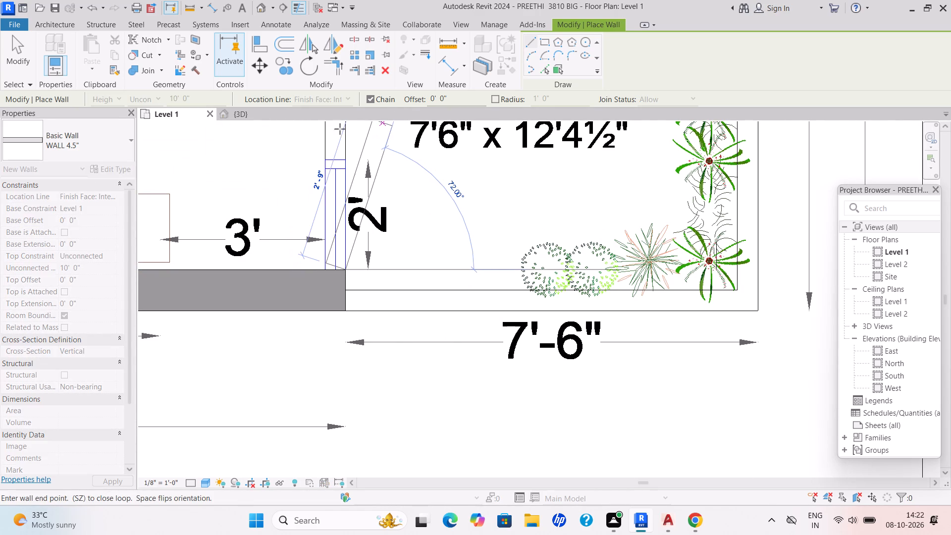
scroll(339, 170, down, 1)
middle_drag(341, 177, 288, 369)
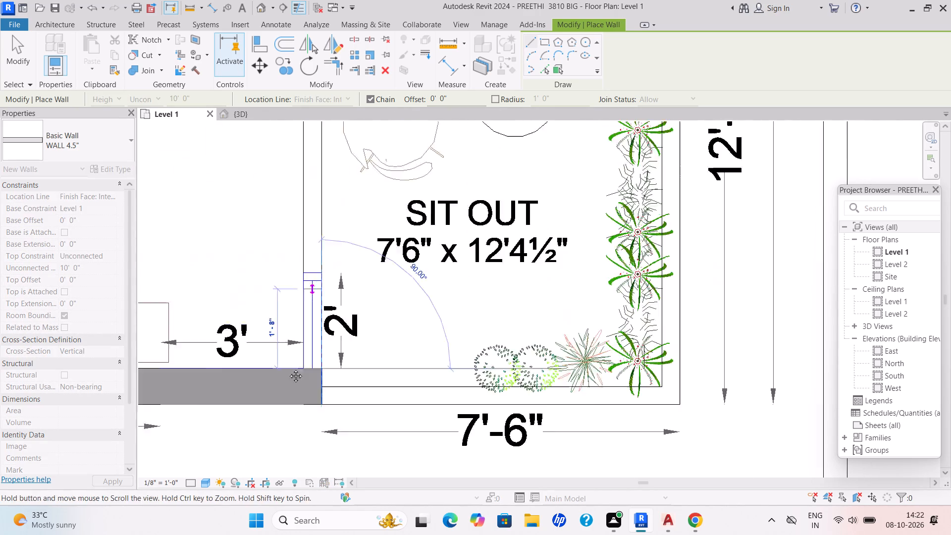
middle_drag(288, 369, 280, 389)
scroll(283, 237, down, 5)
middle_drag(283, 257, 286, 411)
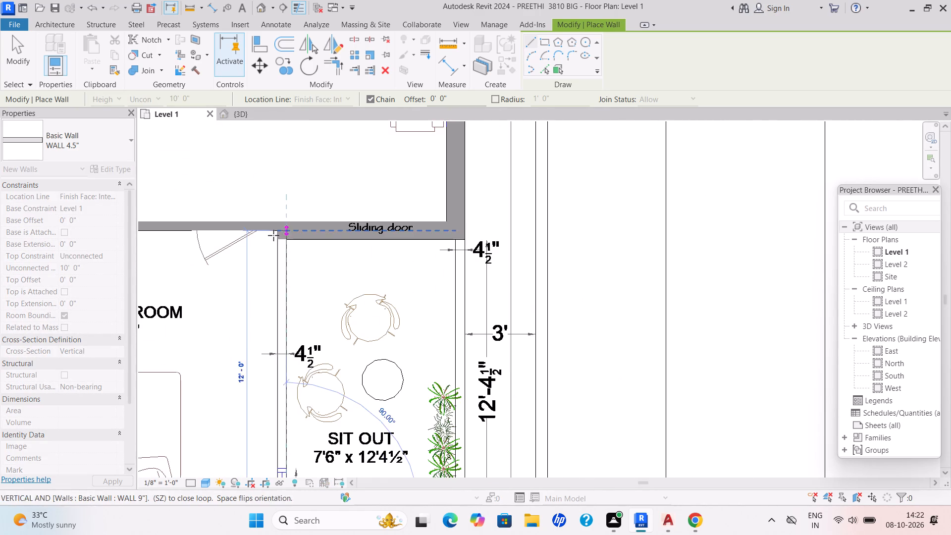
scroll(275, 229, up, 9)
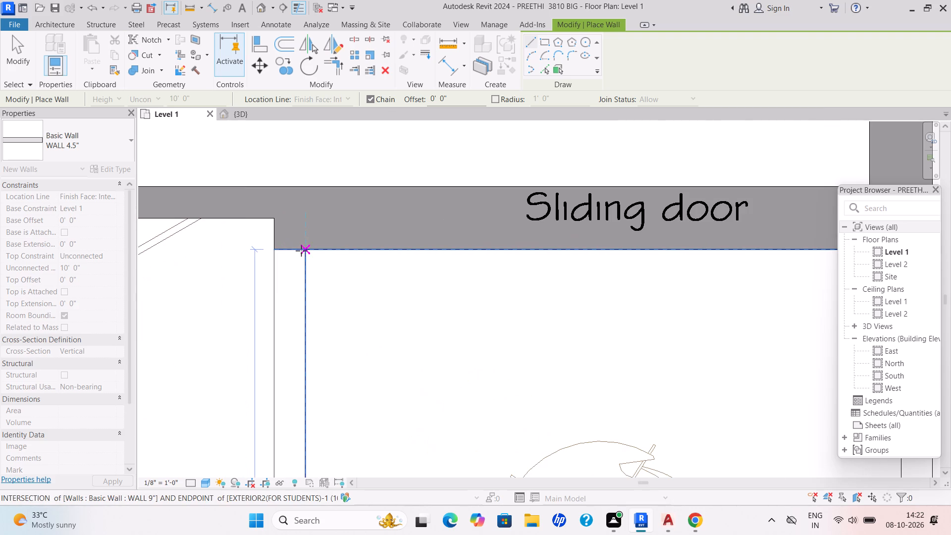
click(304, 247)
key(Escape)
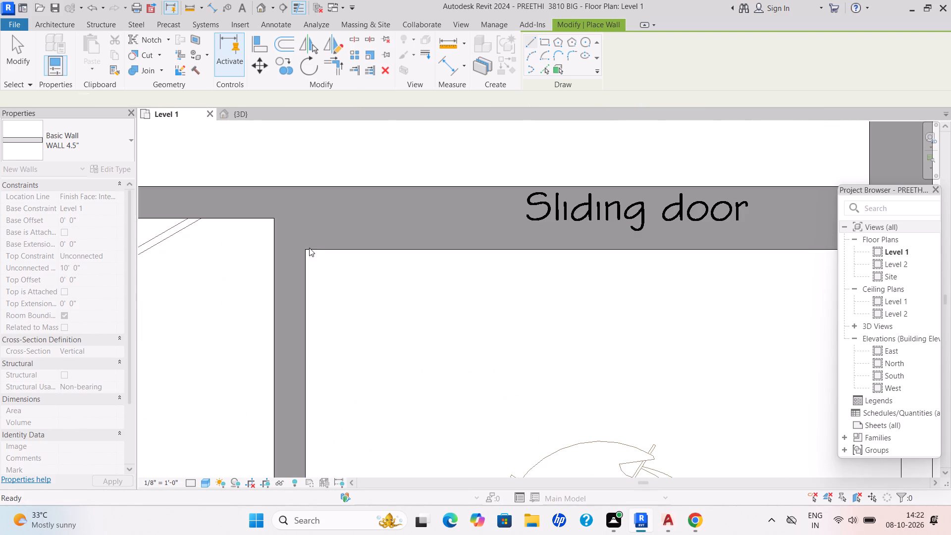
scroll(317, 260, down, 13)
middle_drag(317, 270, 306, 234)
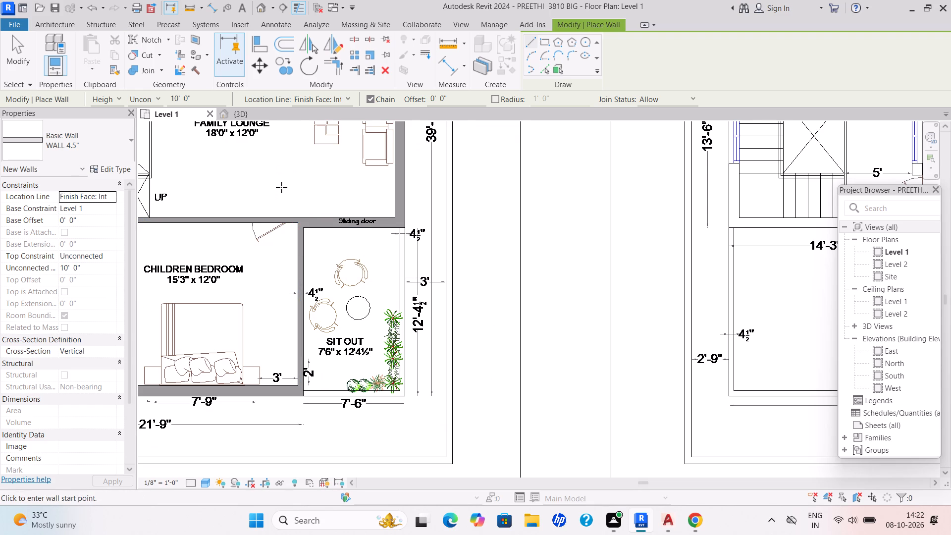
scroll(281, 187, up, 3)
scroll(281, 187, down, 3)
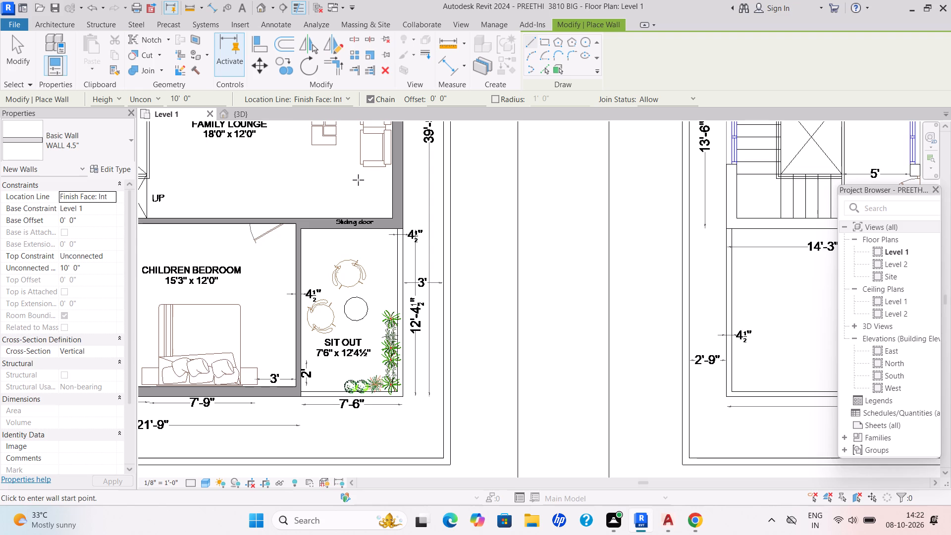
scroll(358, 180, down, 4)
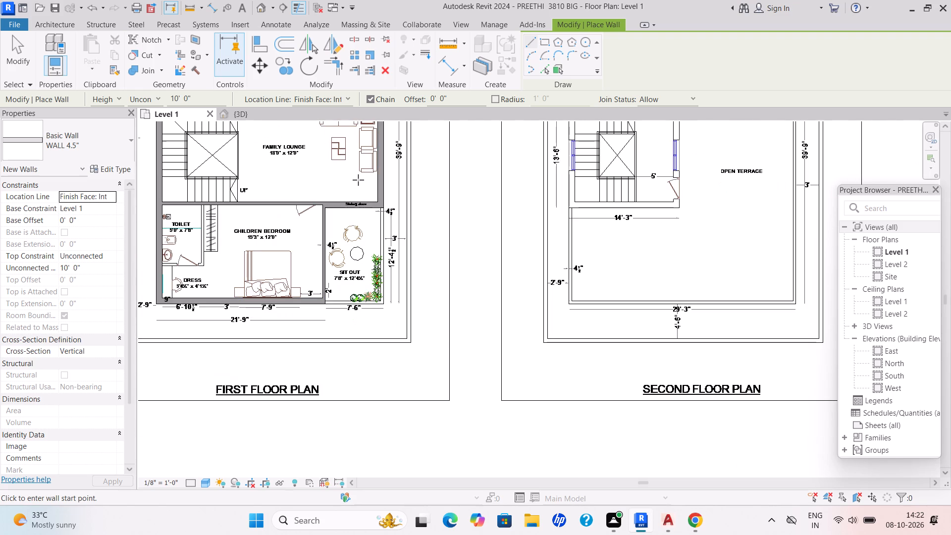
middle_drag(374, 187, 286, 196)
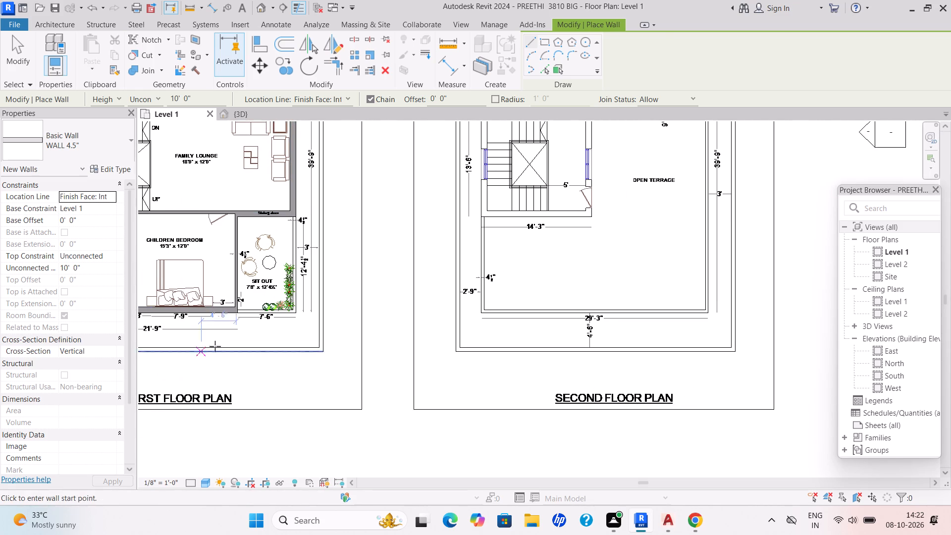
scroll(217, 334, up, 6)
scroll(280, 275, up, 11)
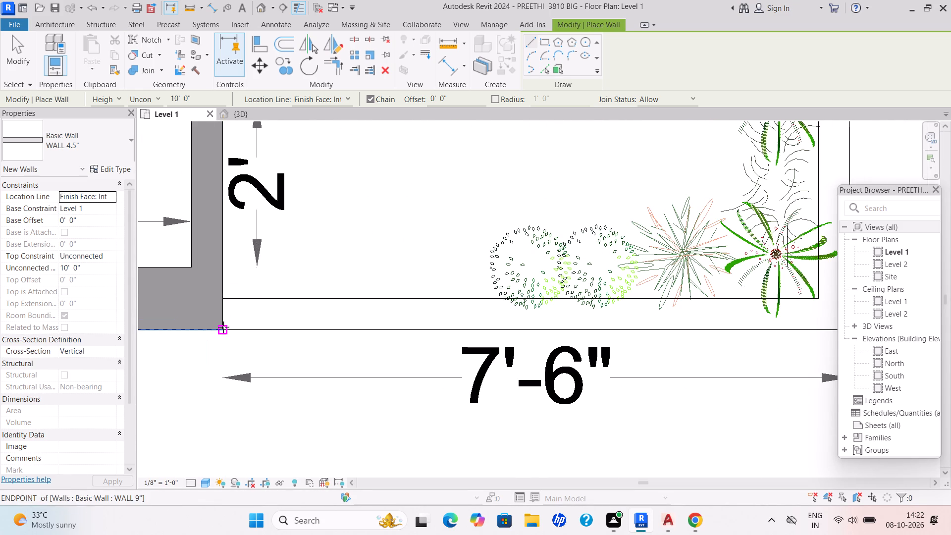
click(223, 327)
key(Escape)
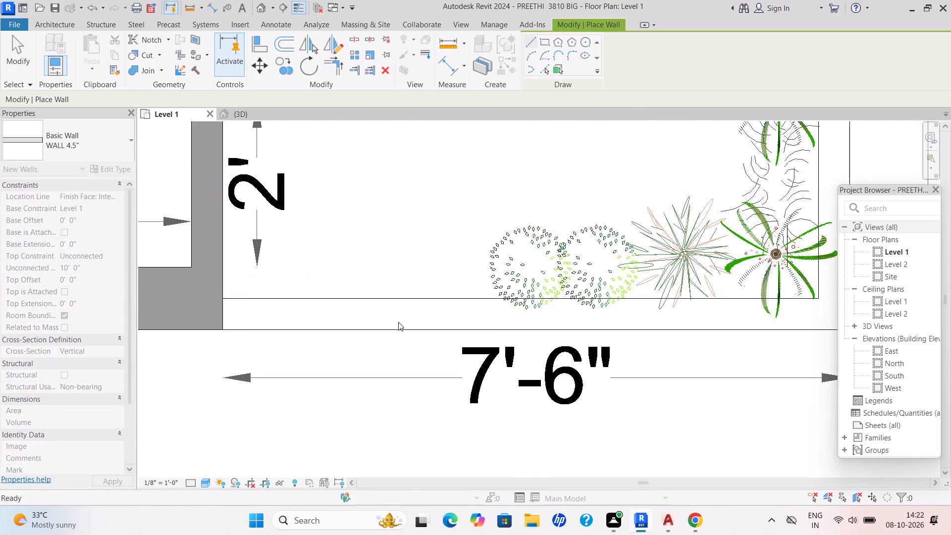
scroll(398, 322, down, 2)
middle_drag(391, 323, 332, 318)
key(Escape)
Examine the linked second floor plan, including the home theater, staircase and open terrace, alongside the traced first floor plan.
scroll(386, 281, down, 8)
middle_drag(344, 317, 238, 370)
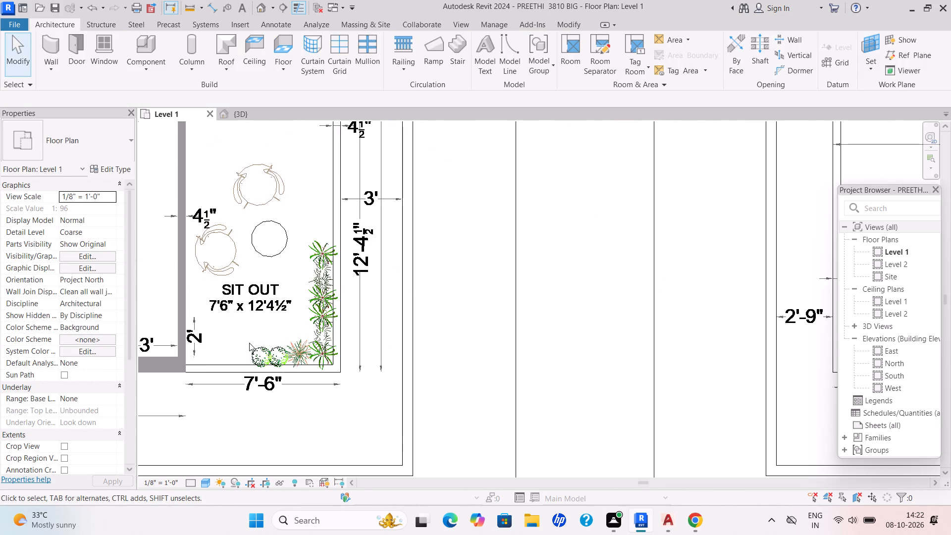
scroll(251, 342, down, 5)
scroll(346, 317, down, 5)
middle_drag(346, 317, 359, 321)
middle_drag(370, 314, 266, 342)
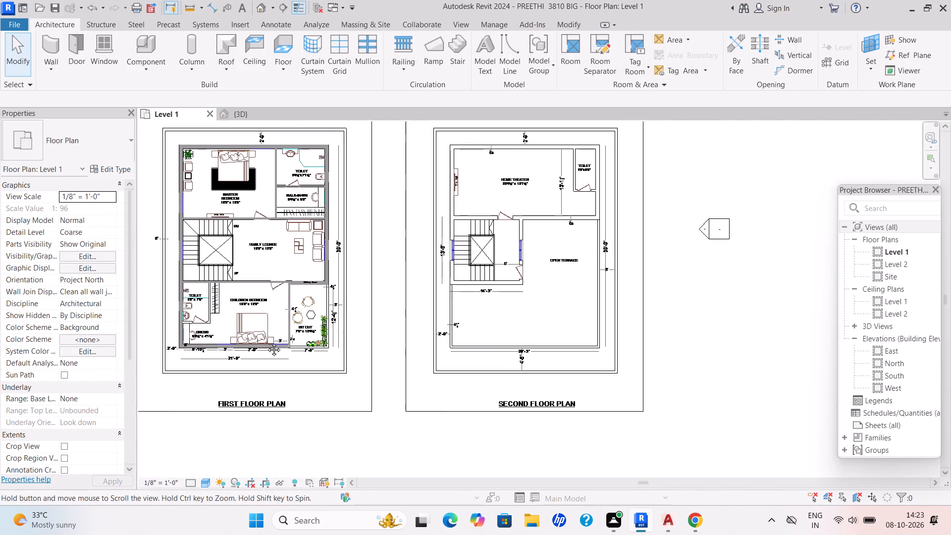
middle_drag(266, 342, 266, 343)
scroll(353, 286, up, 2)
middle_drag(366, 288, 353, 312)
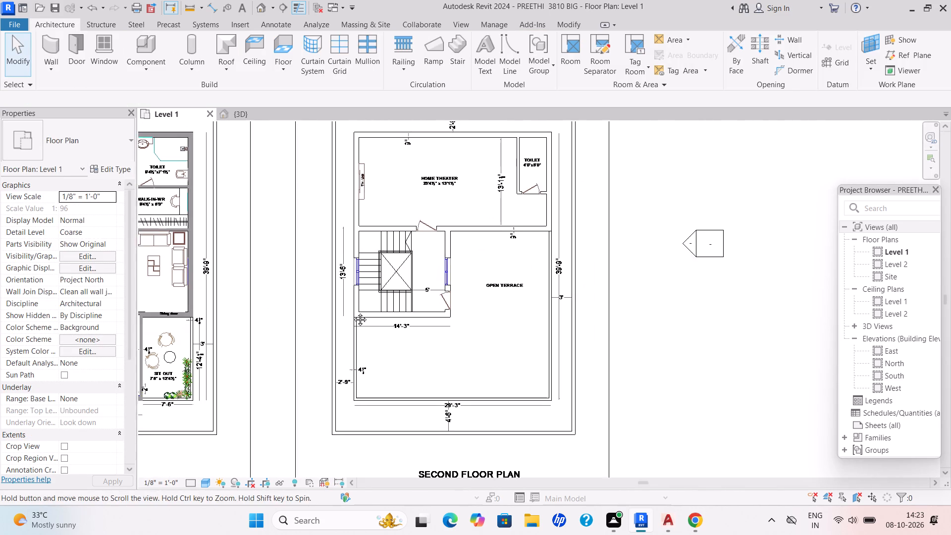
middle_drag(353, 312, 343, 320)
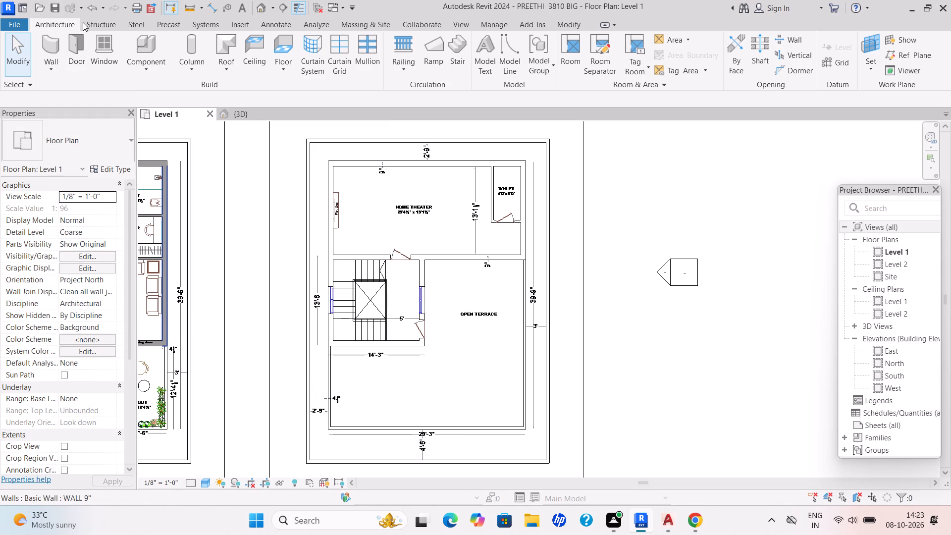
click(56, 24)
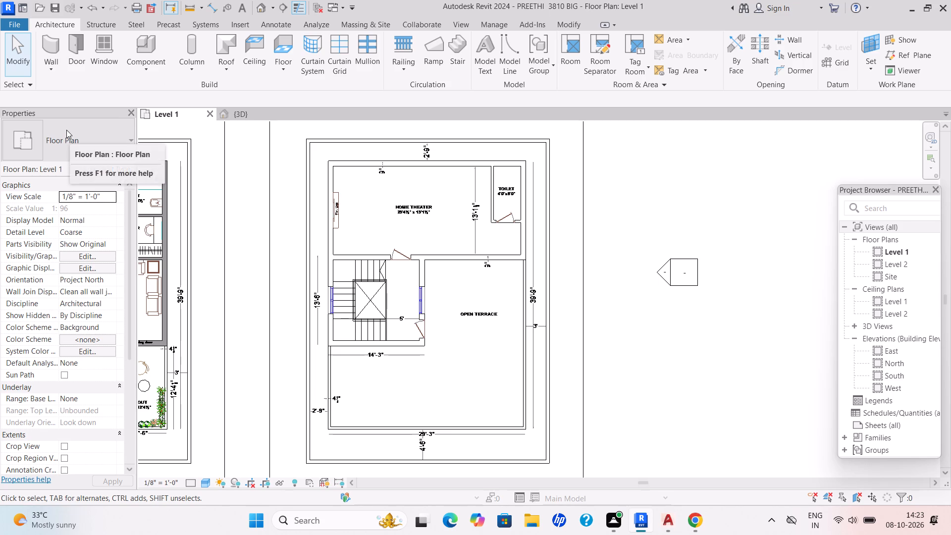
Draw a flipped WALL 9" architectural wall along the second floor plan's upper exterior edge, across the full width of the home theater and toilet.
click(57, 73)
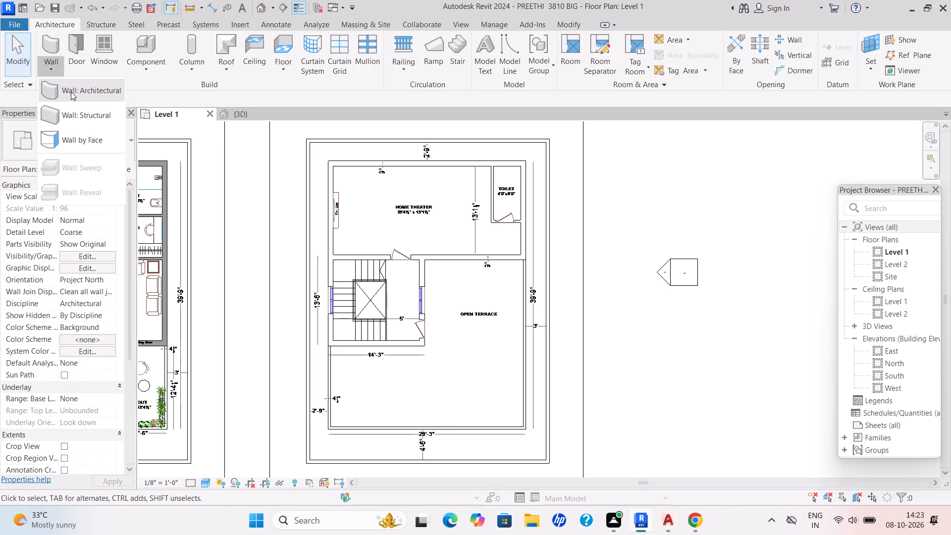
click(71, 92)
click(130, 142)
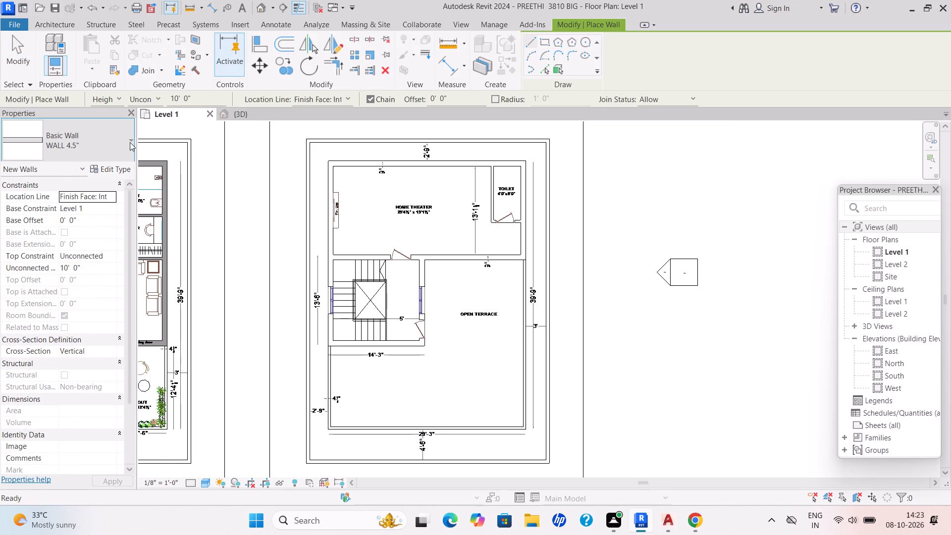
click(71, 287)
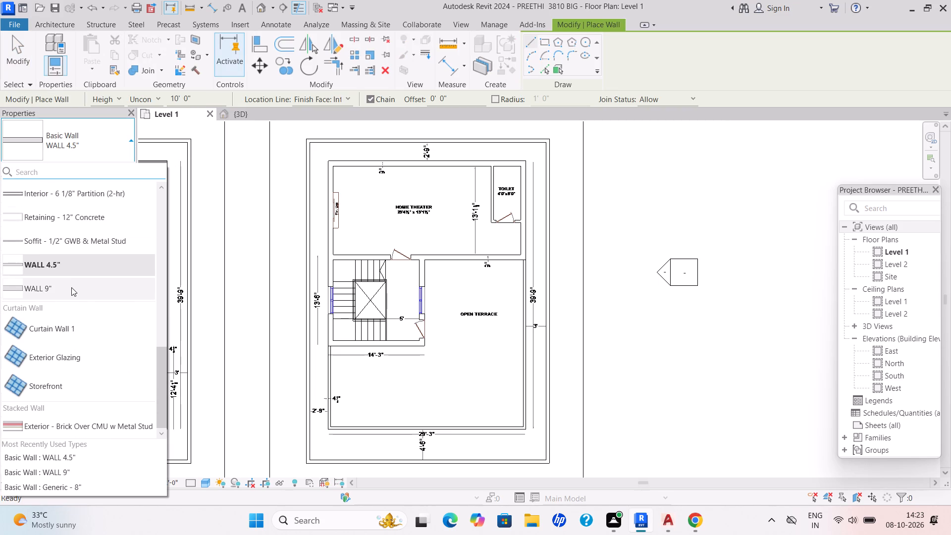
scroll(328, 163, up, 4)
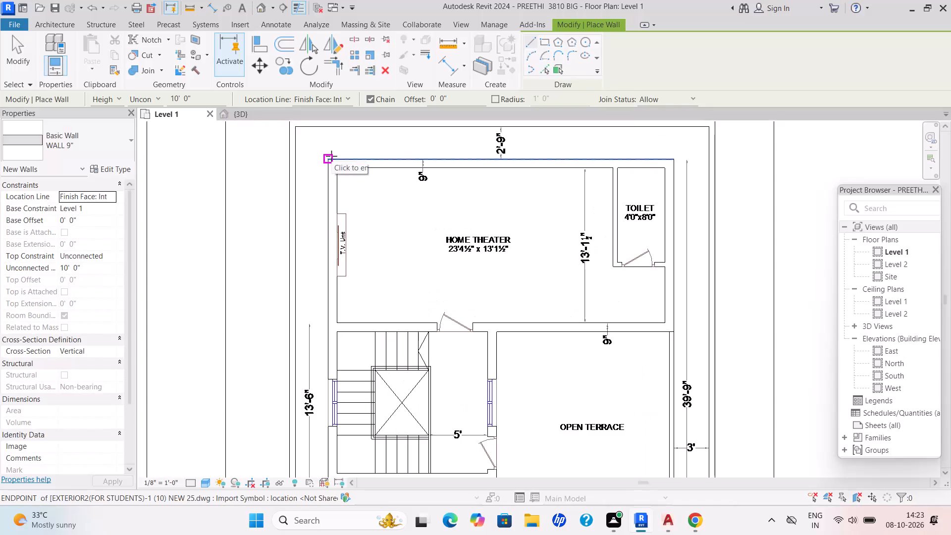
click(328, 157)
key(space)
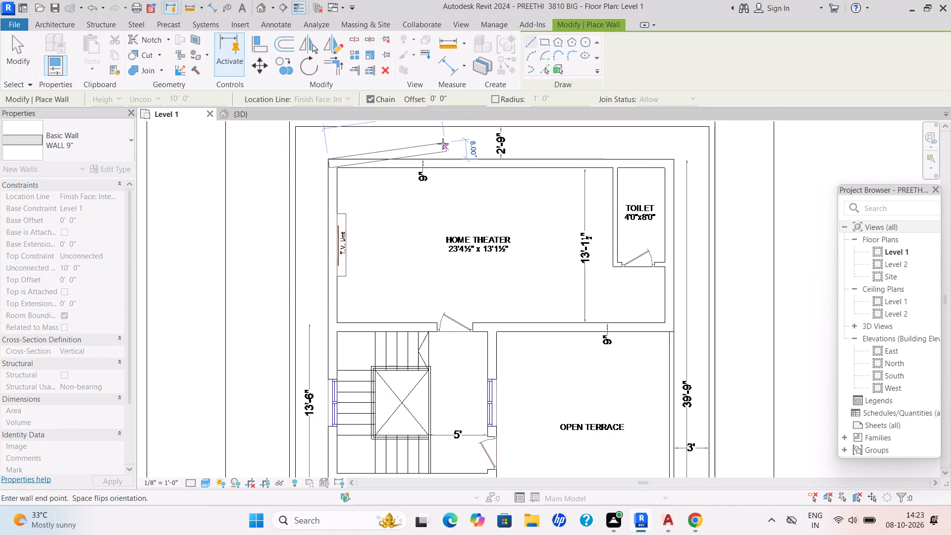
scroll(568, 155, down, 3)
middle_drag(568, 154, 406, 148)
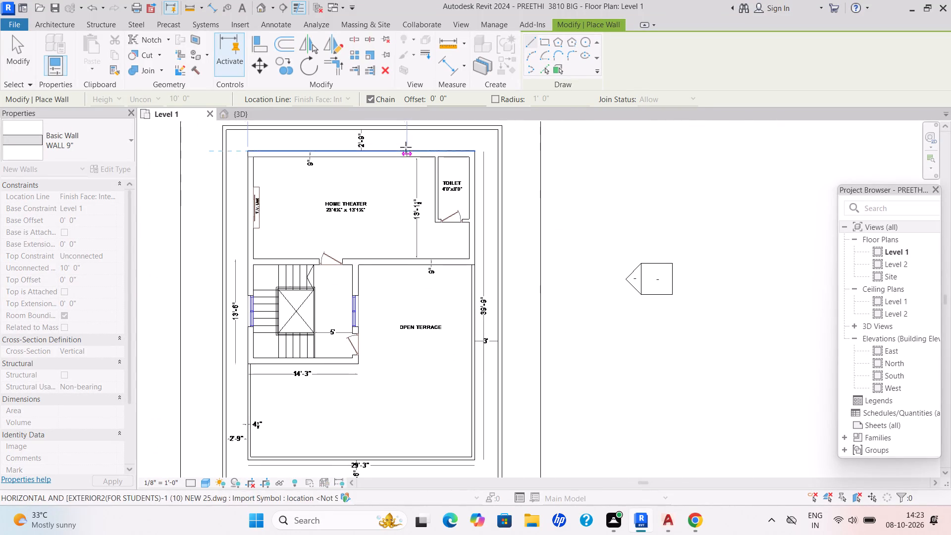
scroll(480, 150, up, 5)
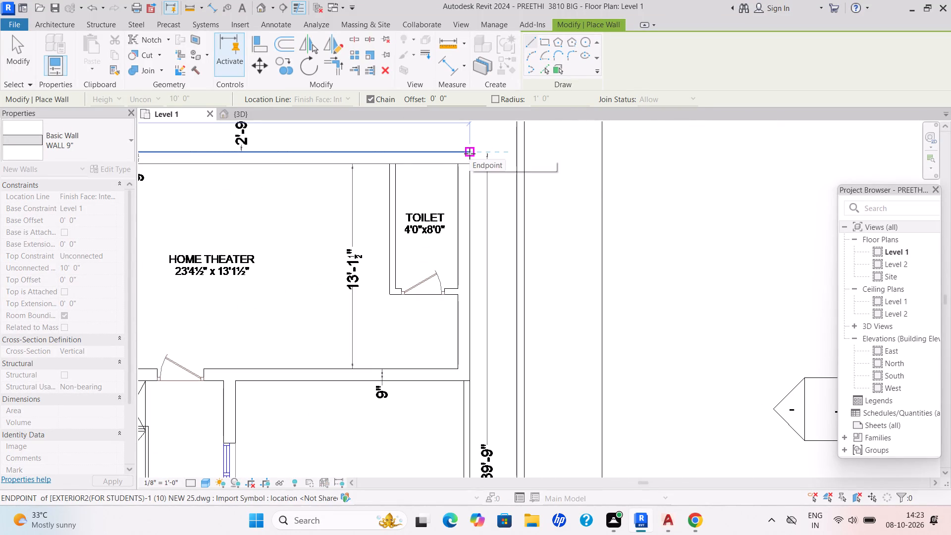
click(470, 154)
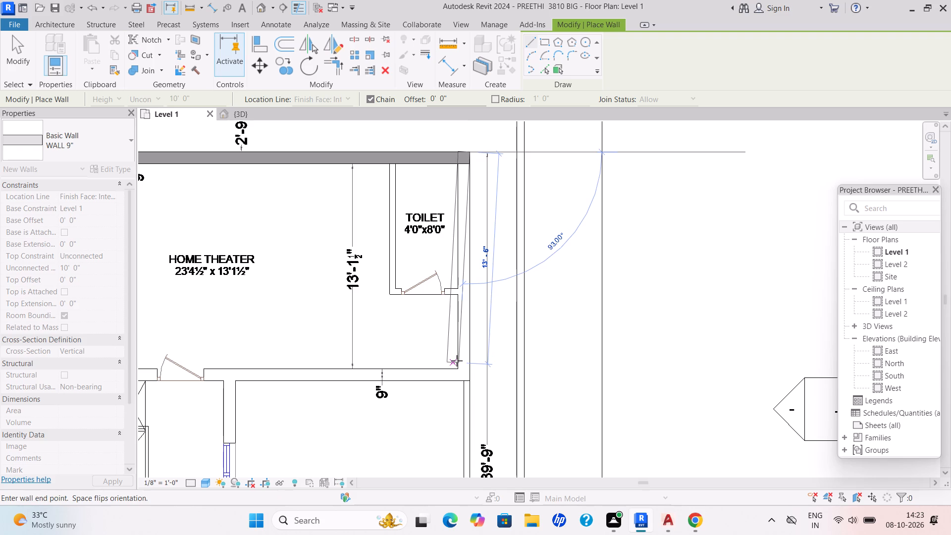
Continue the 9" wall down the toilet-side exterior edge and back along the home theater's terrace and staircase side, and end the chain.
middle_drag(467, 356, 505, 235)
scroll(514, 261, up, 4)
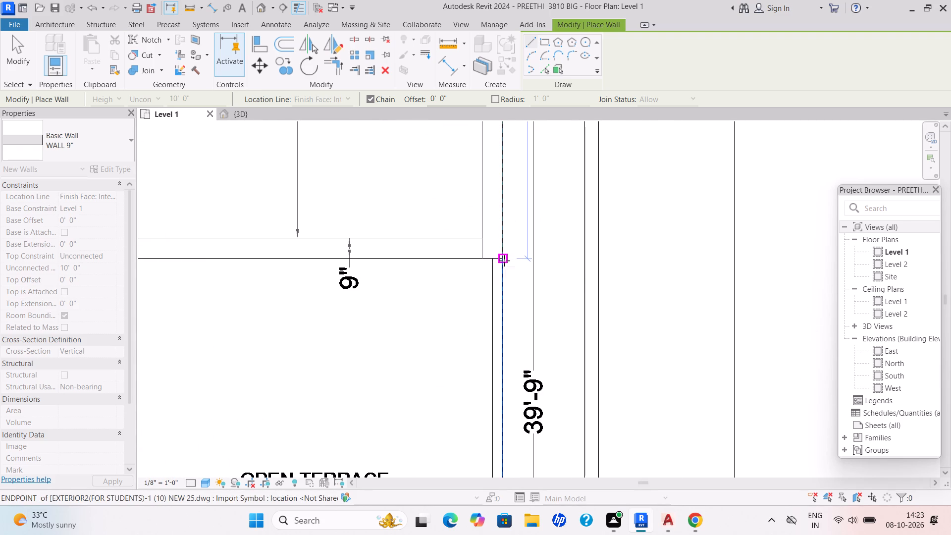
click(504, 261)
scroll(305, 269, down, 2)
middle_drag(305, 269, 446, 244)
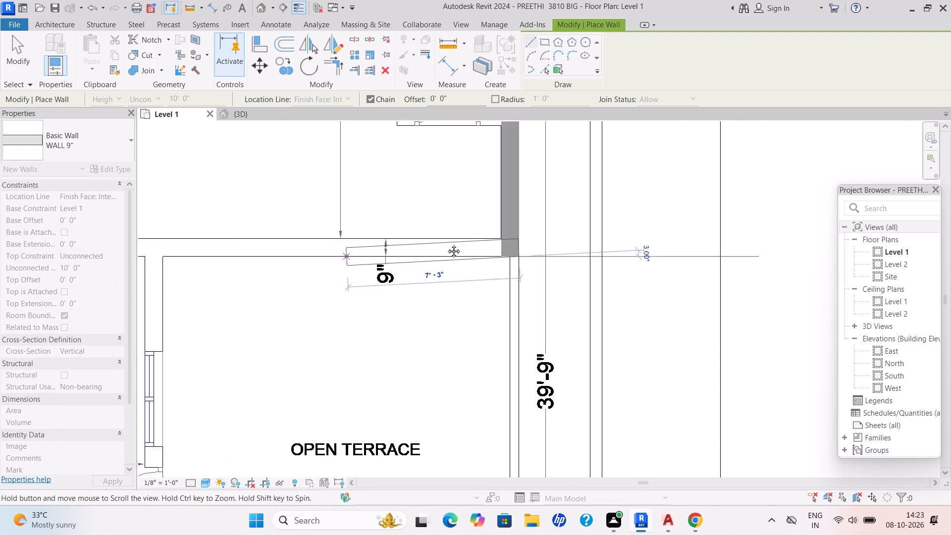
scroll(446, 244, down, 2)
middle_drag(446, 244, 557, 213)
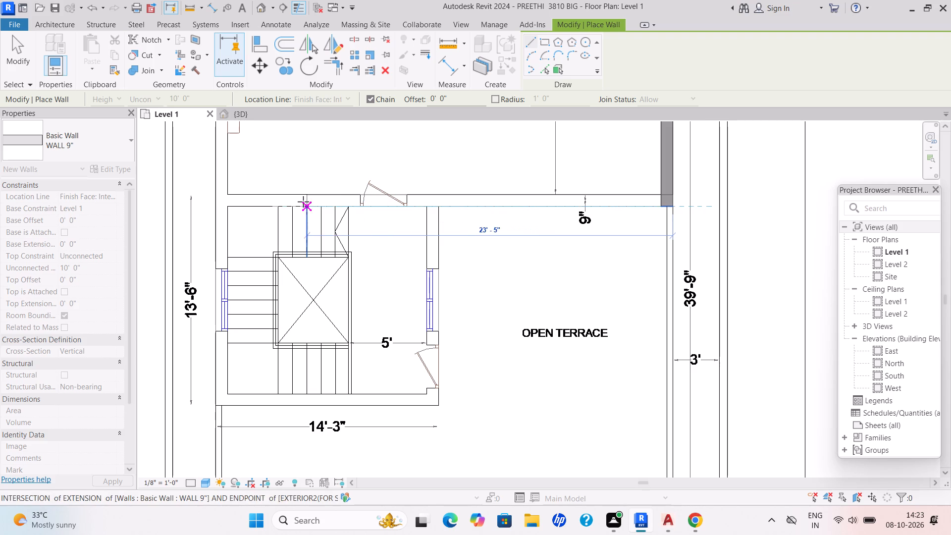
middle_drag(300, 201, 448, 232)
scroll(337, 248, up, 3)
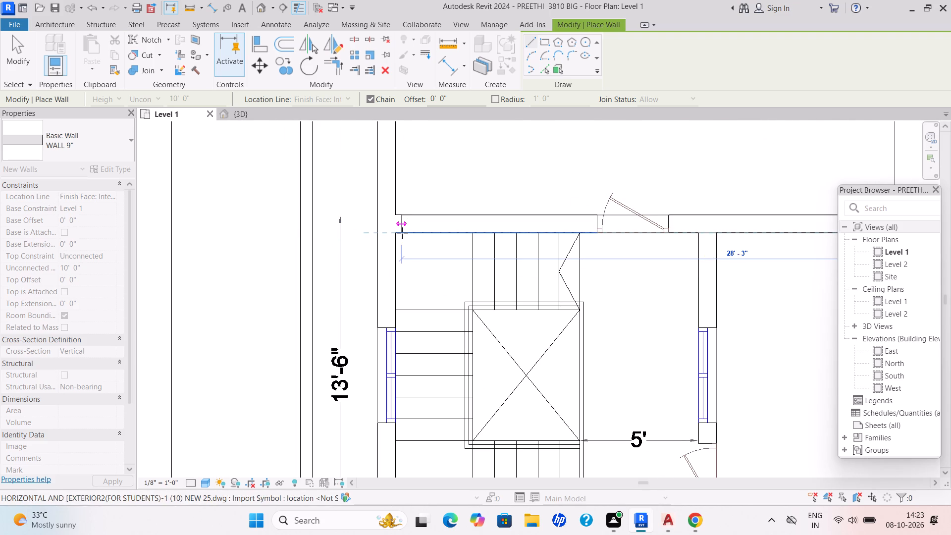
click(393, 237)
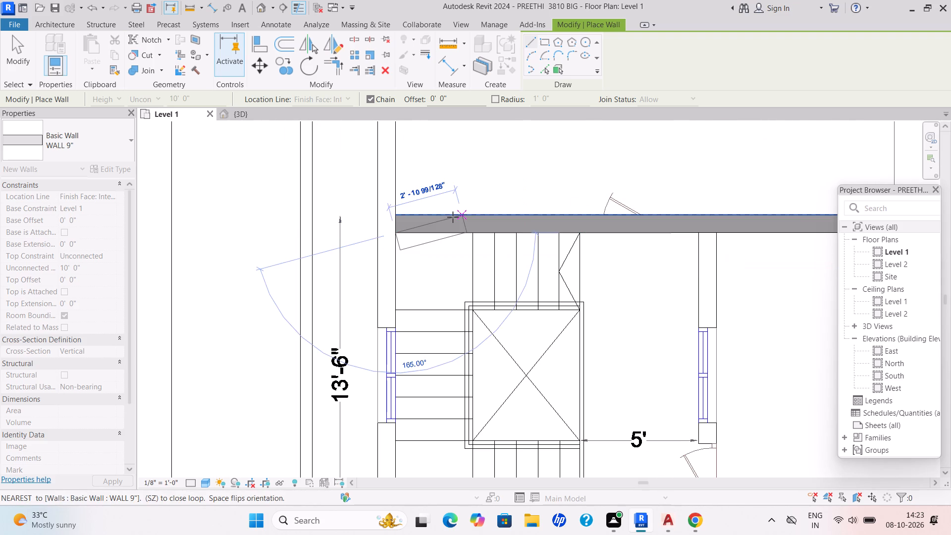
key(Escape)
Draw flipped WALL 9" walls along the staircase's open-terrace side and its lower 14'-3" side, out to the exterior edge.
scroll(454, 206, down, 7)
middle_drag(455, 206, 450, 226)
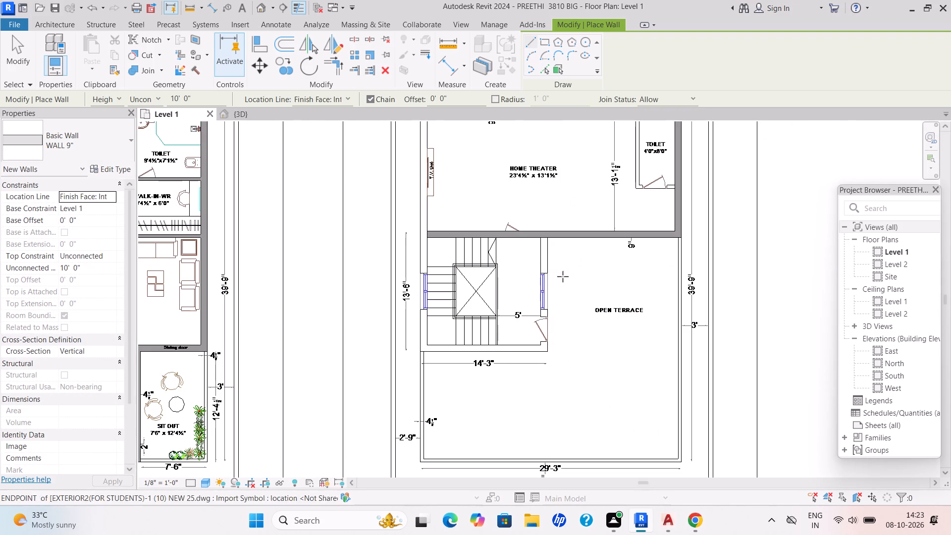
scroll(543, 239, up, 4)
click(553, 237)
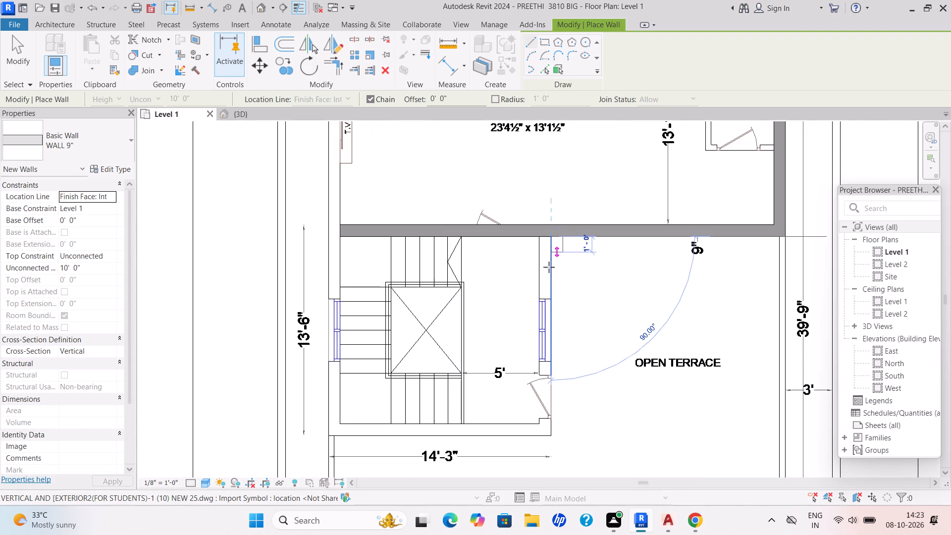
key(space)
middle_drag(542, 285, 577, 162)
scroll(577, 162, down, 1)
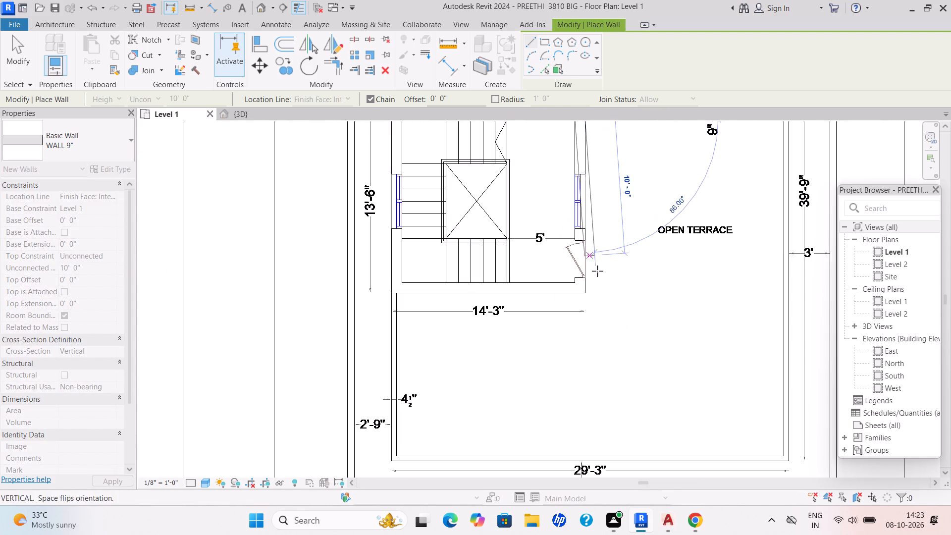
scroll(592, 286, up, 7)
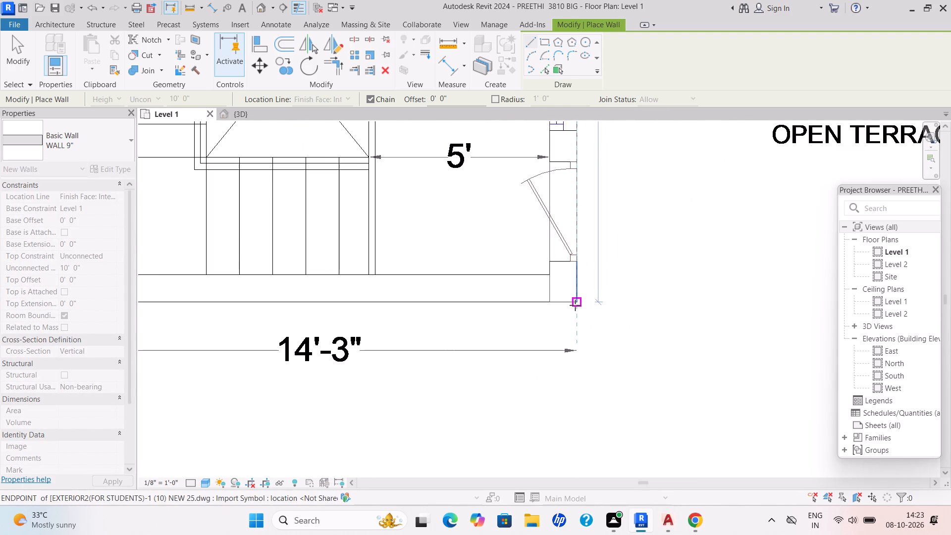
click(574, 299)
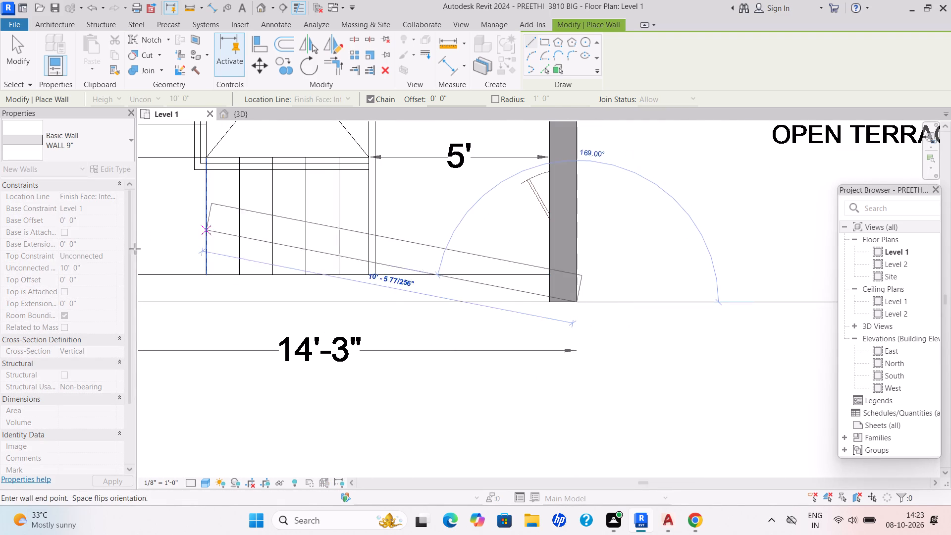
middle_drag(215, 259, 527, 258)
scroll(220, 262, down, 3)
scroll(446, 289, up, 4)
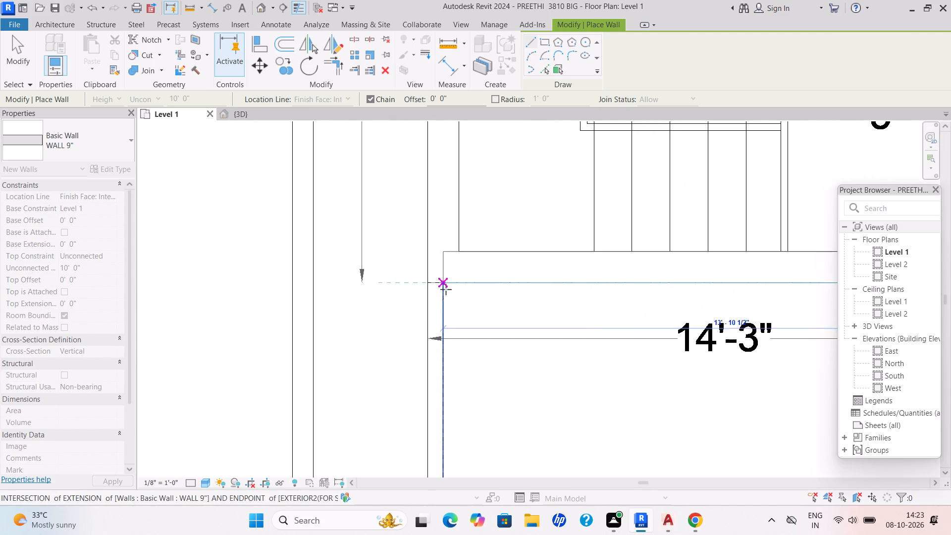
click(428, 282)
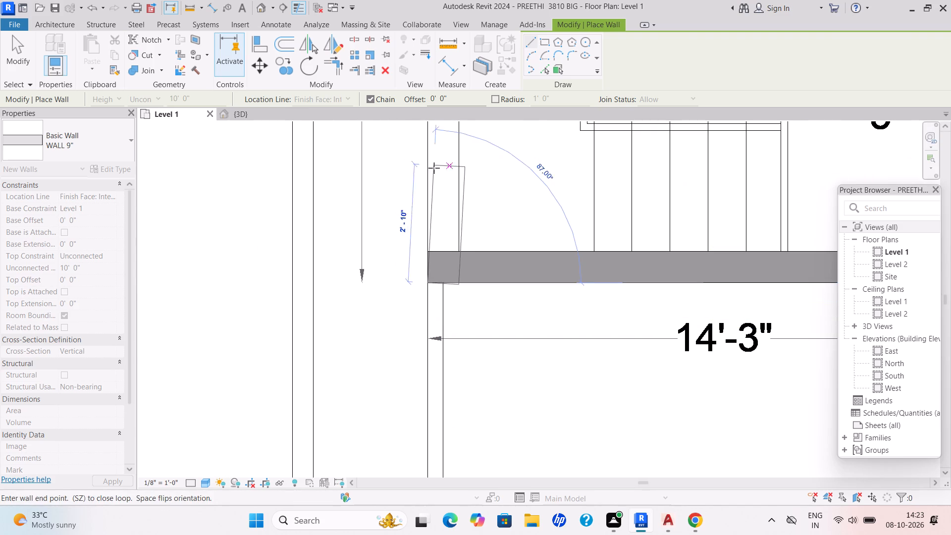
Continue the 9" wall up the exterior edge past the staircase and T.V. unit to the home theater's upper corner, and end the chain.
middle_drag(431, 181, 443, 311)
scroll(430, 214, down, 6)
middle_drag(443, 202, 437, 280)
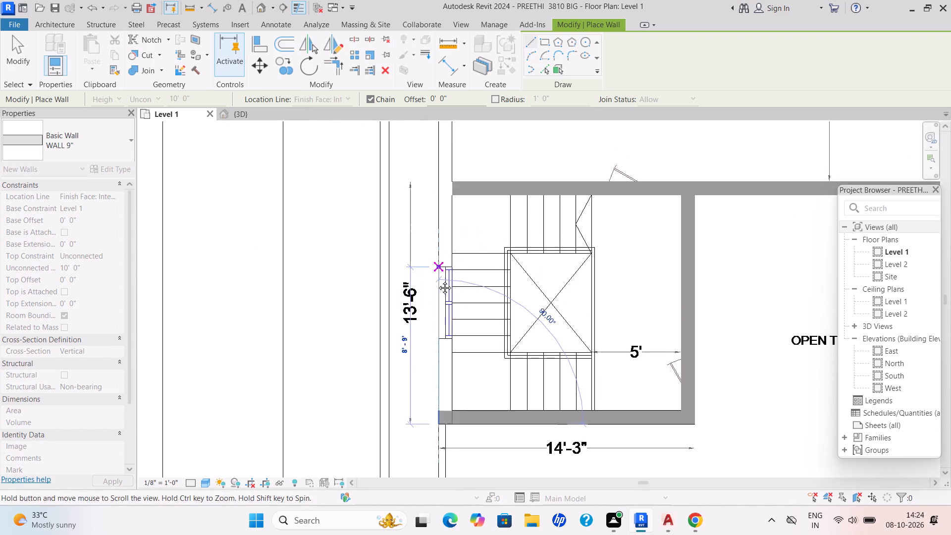
middle_drag(437, 280, 437, 280)
scroll(437, 280, up, 1)
scroll(402, 185, down, 5)
middle_drag(419, 175, 421, 260)
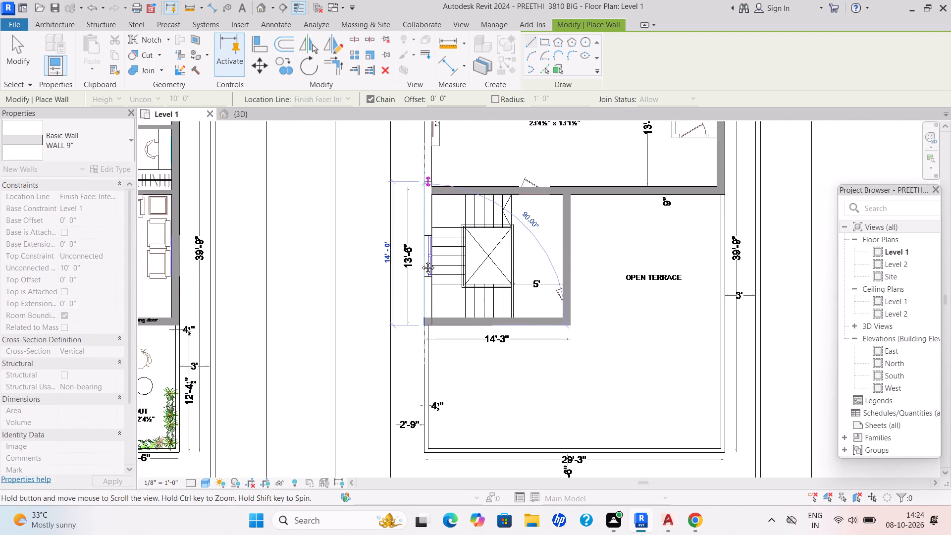
middle_drag(421, 260, 423, 304)
scroll(432, 202, up, 7)
middle_drag(432, 197, 429, 301)
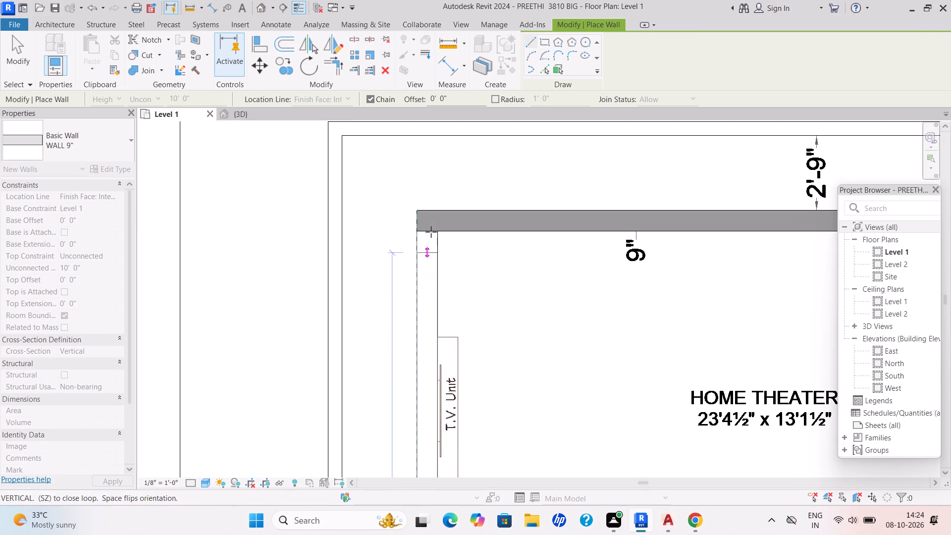
click(417, 228)
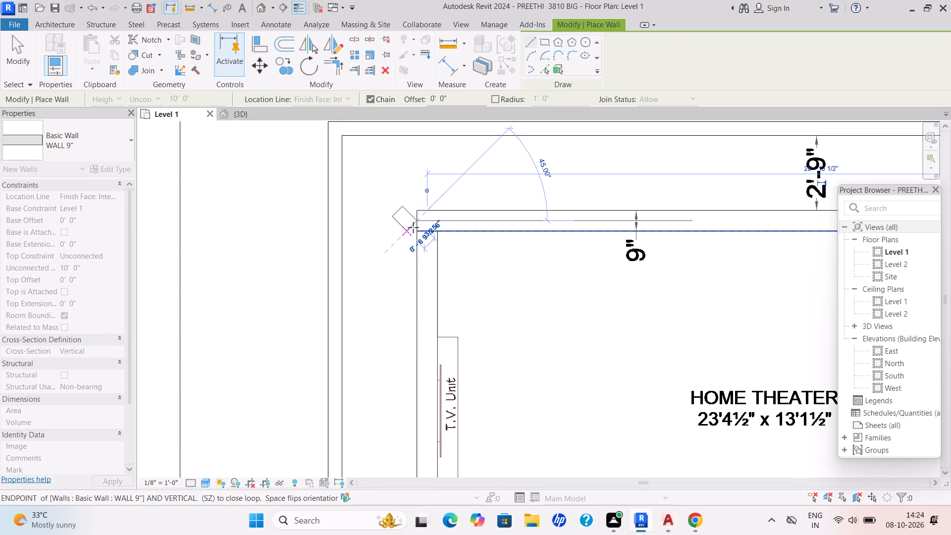
key(Escape)
Examine the open terrace edges on the second floor plan and the sit out area on the first floor plan.
scroll(449, 228, down, 11)
middle_drag(456, 229, 291, 227)
scroll(541, 311, down, 1)
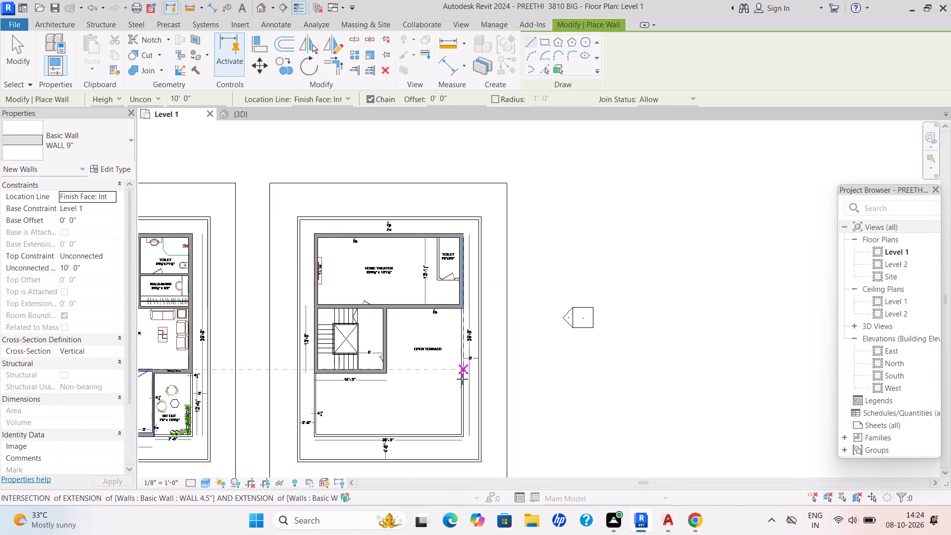
middle_drag(451, 376, 526, 289)
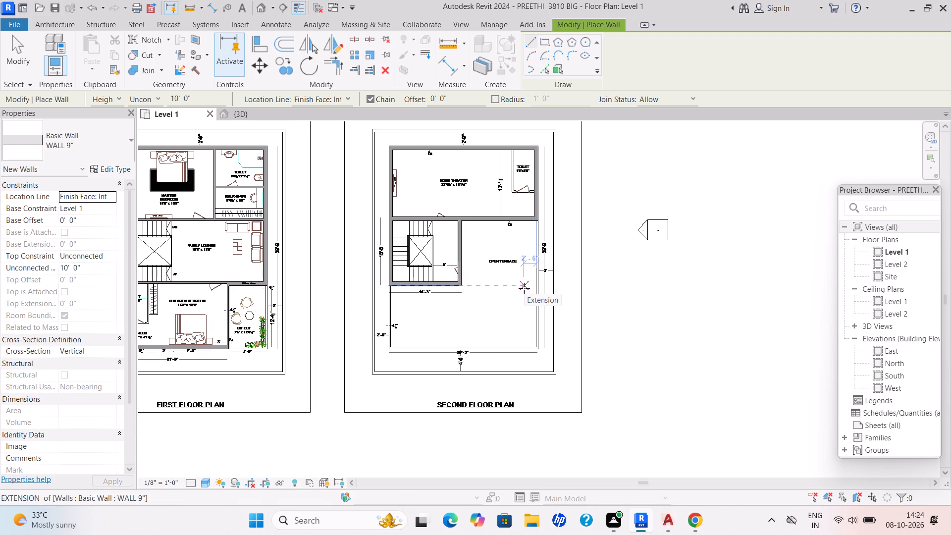
scroll(524, 288, up, 1)
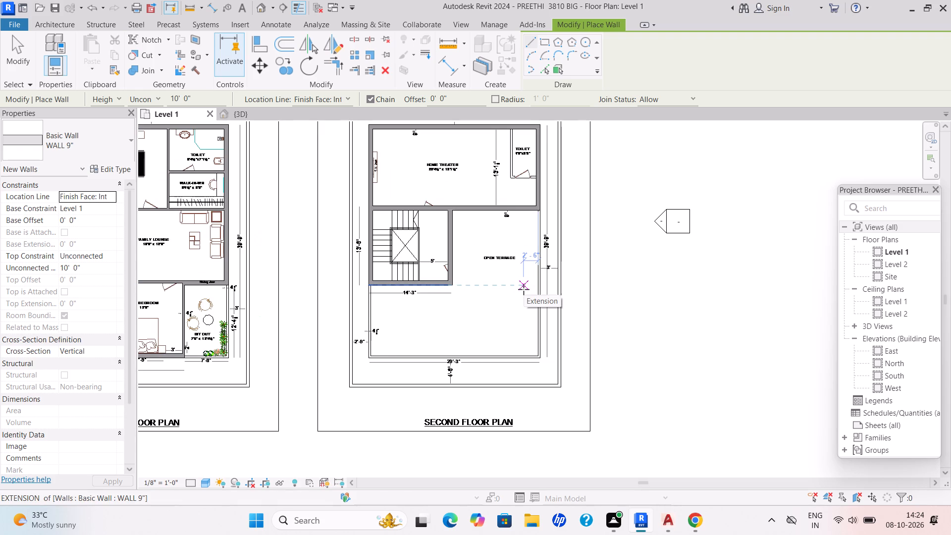
scroll(521, 290, down, 3)
middle_drag(350, 288, 522, 267)
scroll(479, 278, down, 1)
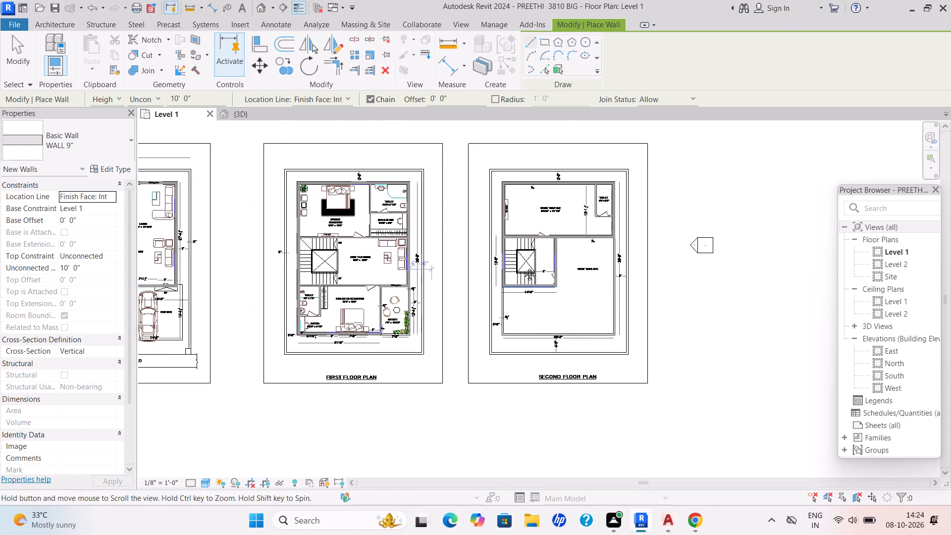
middle_drag(522, 267, 547, 262)
scroll(496, 295, up, 4)
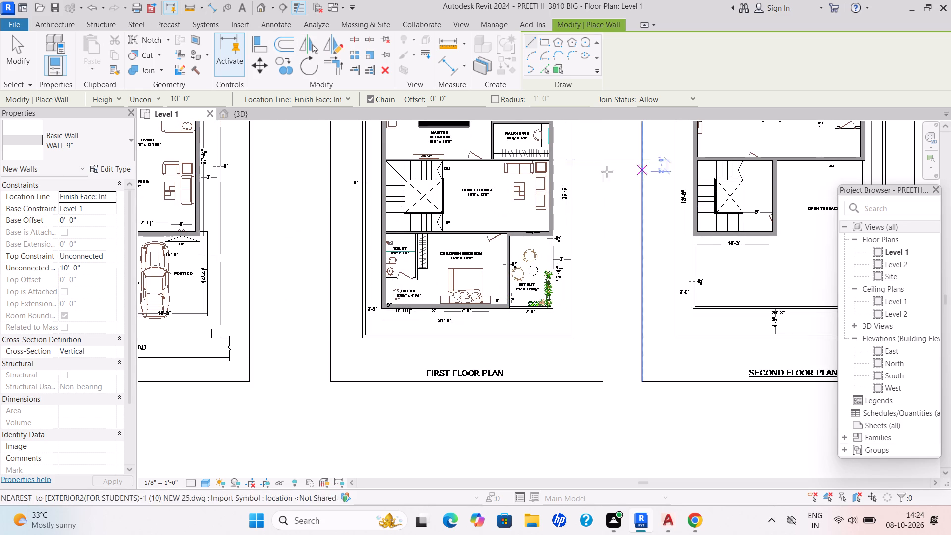
Sketch a Handrail - Rectangular railing along the first-floor sit out's lower 7'-6" edge and up its outer side to the sliding door wall.
click(69, 26)
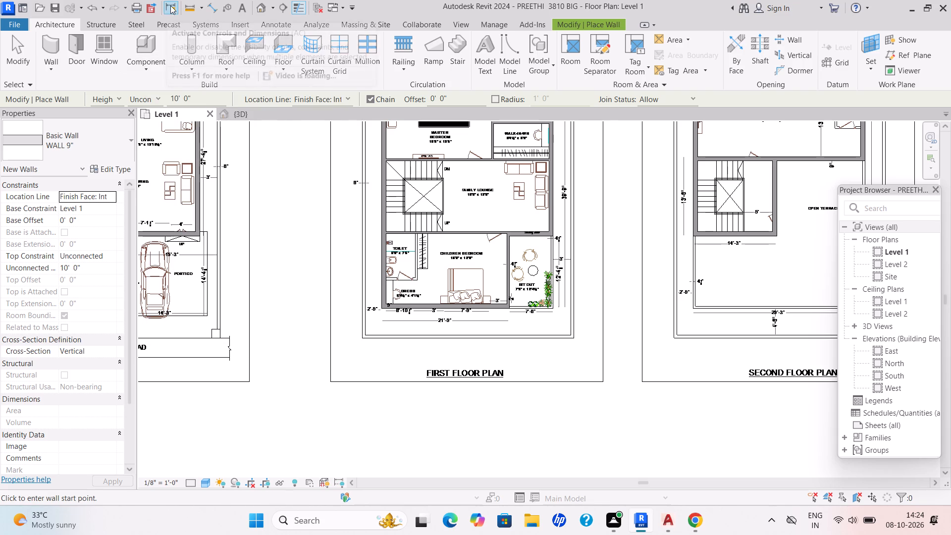
click(405, 66)
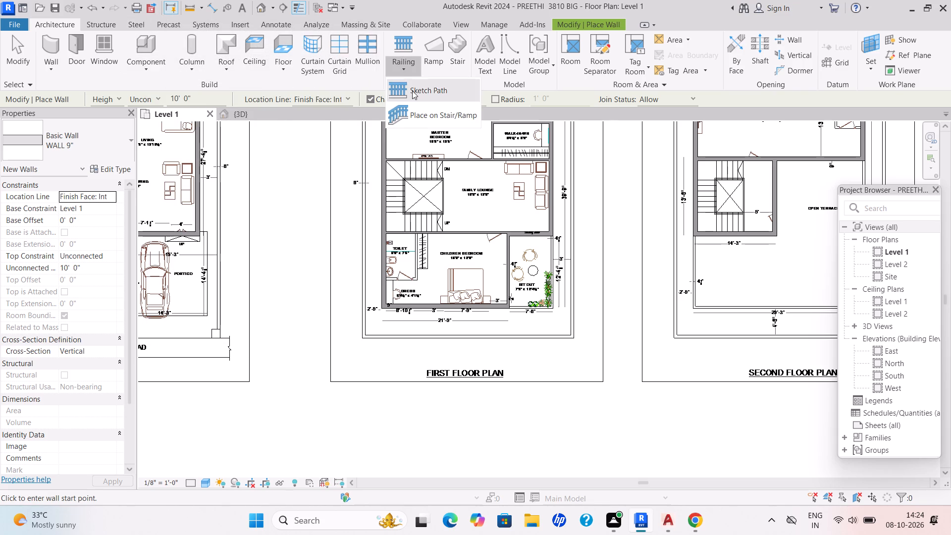
click(412, 91)
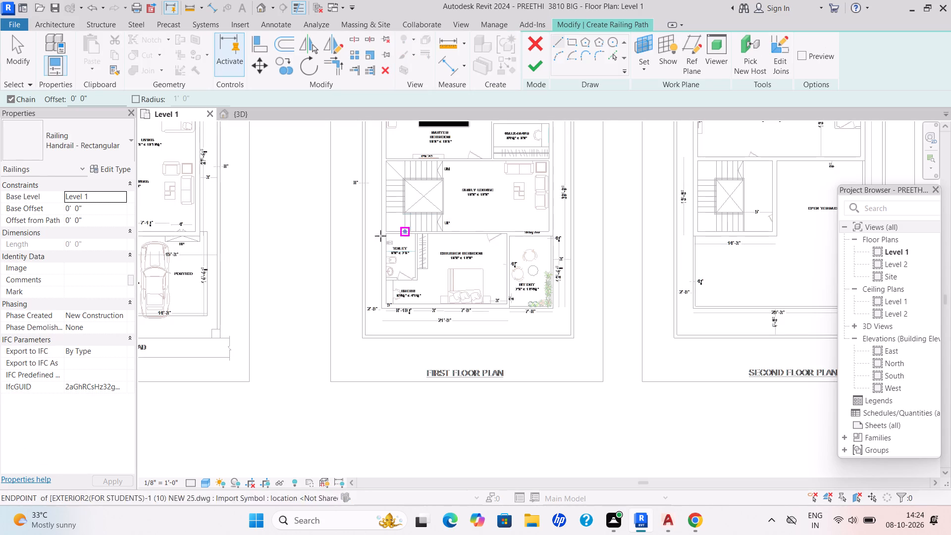
scroll(559, 308, up, 5)
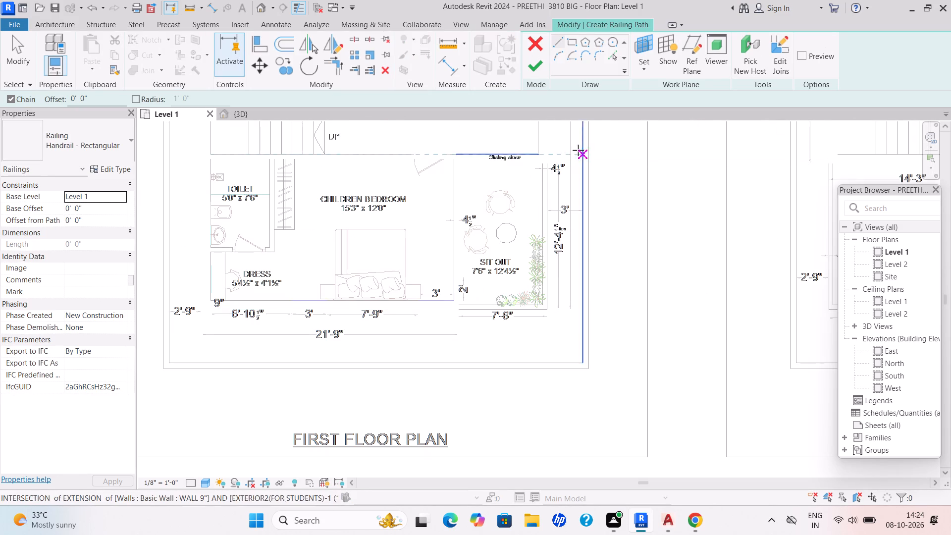
click(561, 36)
scroll(513, 296, up, 10)
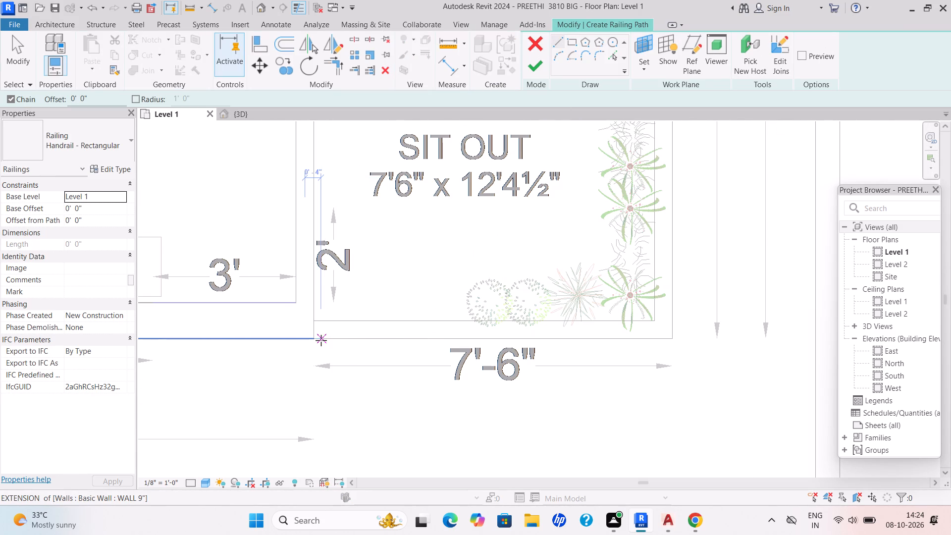
click(317, 340)
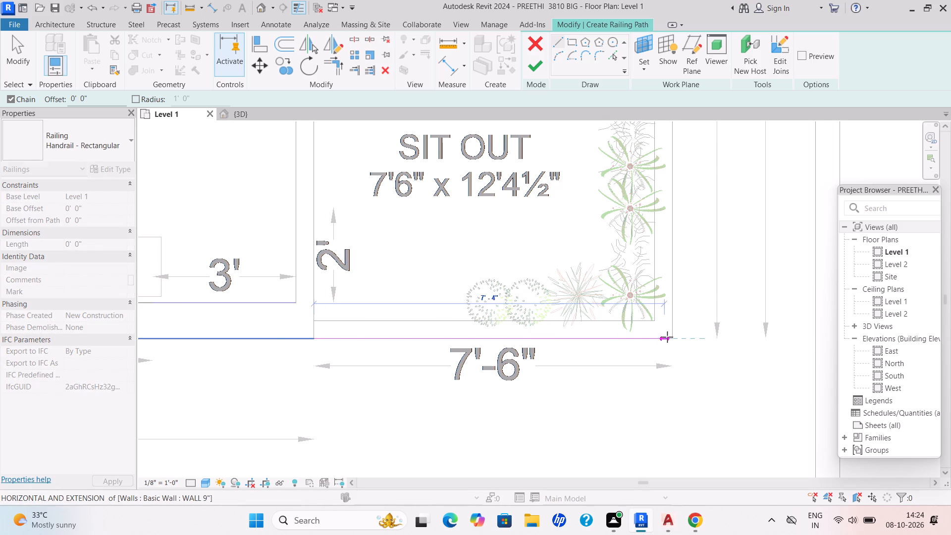
click(672, 336)
scroll(711, 197, down, 1)
middle_drag(684, 216, 628, 445)
scroll(627, 443, down, 2)
scroll(617, 189, down, 2)
middle_drag(620, 200, 599, 323)
scroll(609, 272, up, 5)
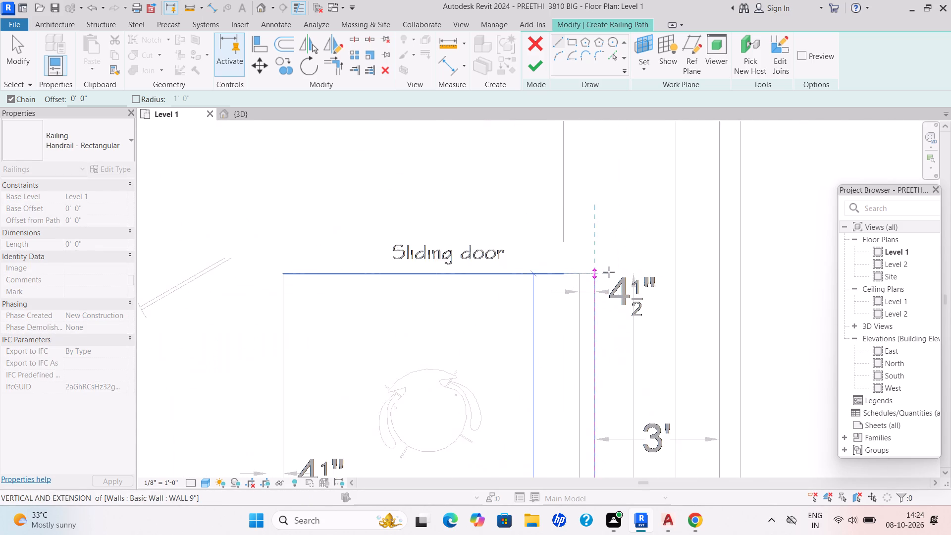
click(593, 274)
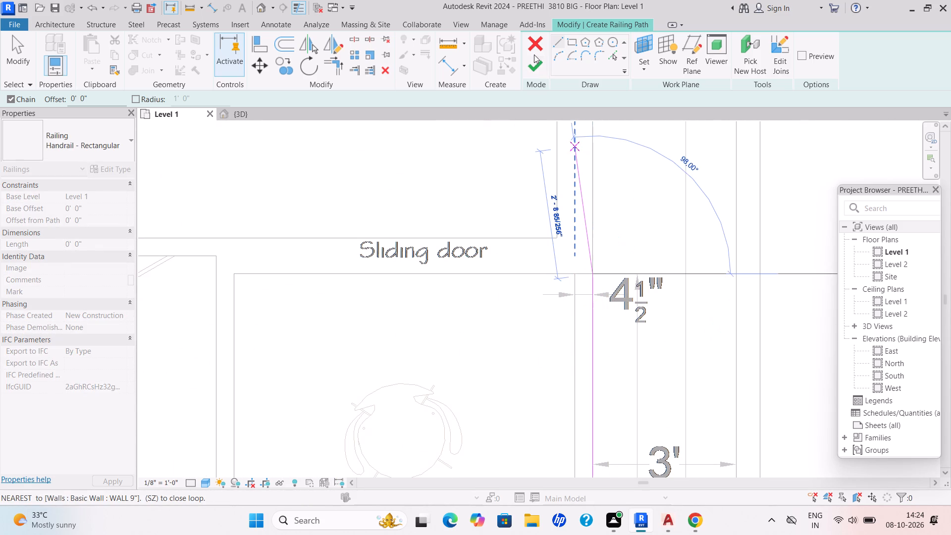
click(537, 68)
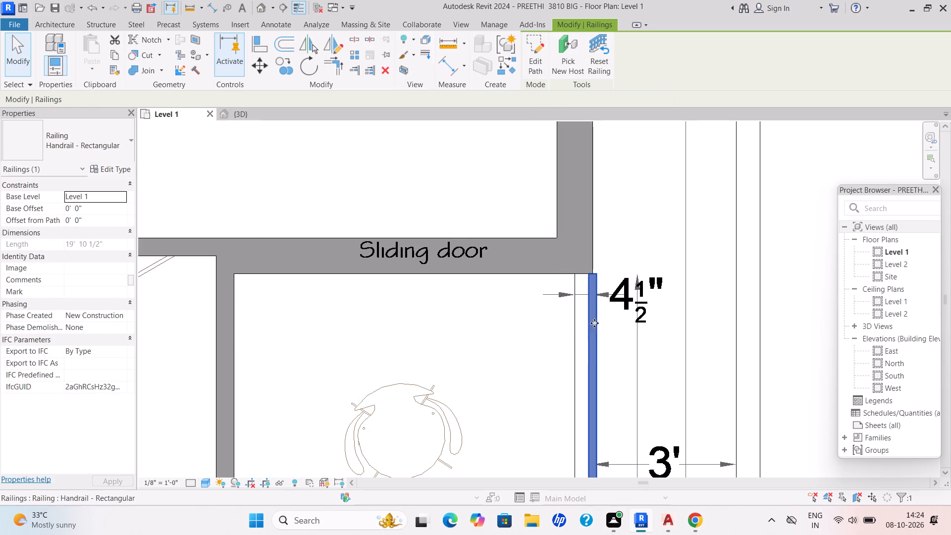
scroll(598, 330, up, 2)
key(Escape)
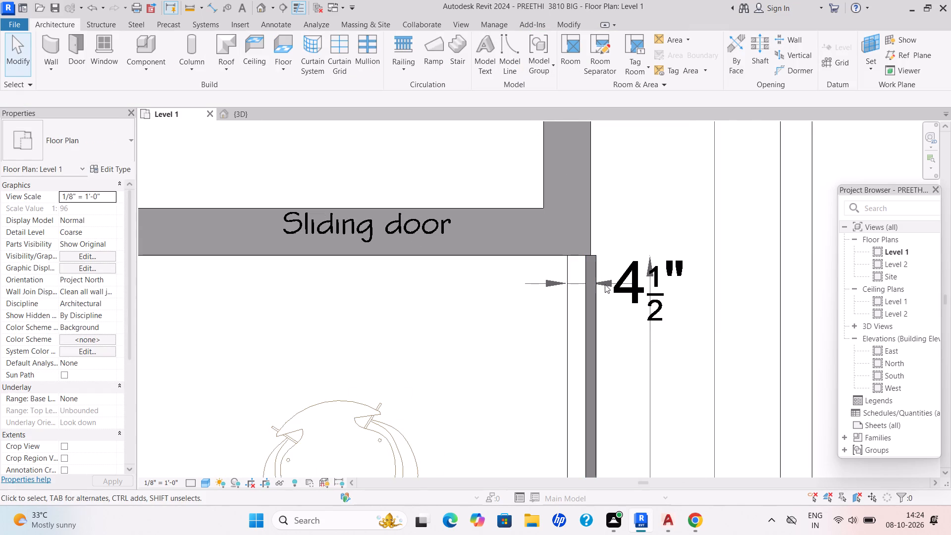
Examine the sit out railing and the second-floor walls in the 3D view, and return to the Level 1 plan's open terrace.
scroll(302, 144, down, 6)
scroll(343, 172, down, 4)
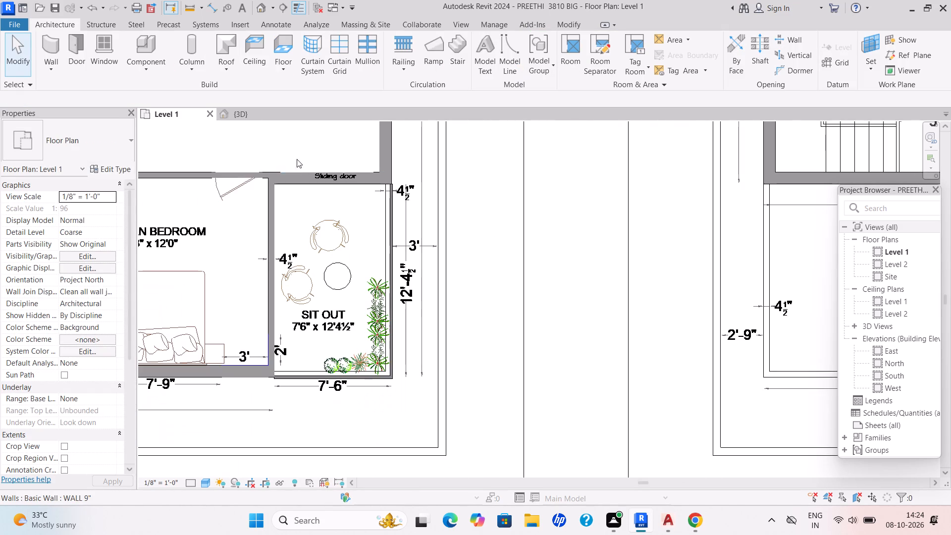
click(238, 115)
scroll(519, 271, up, 5)
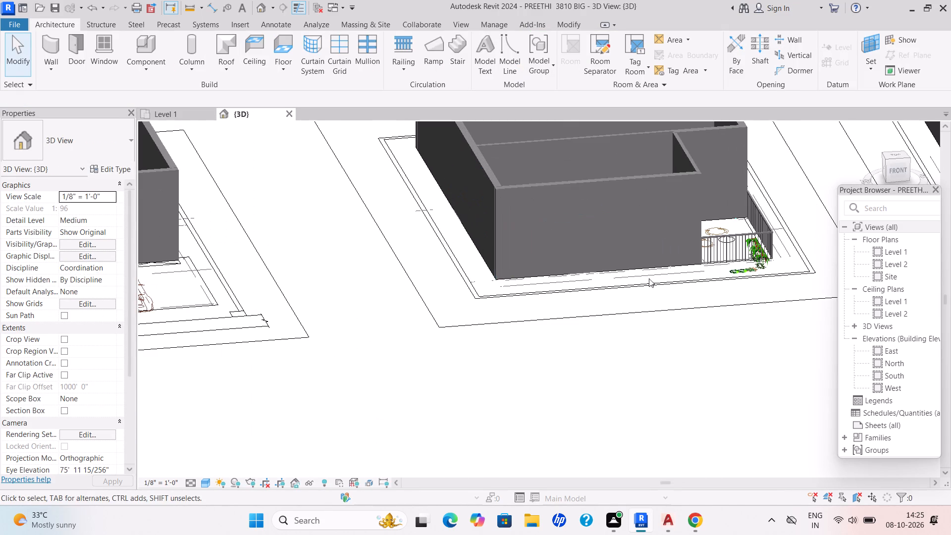
shift+middle_drag(669, 284, 540, 341)
scroll(540, 329, down, 6)
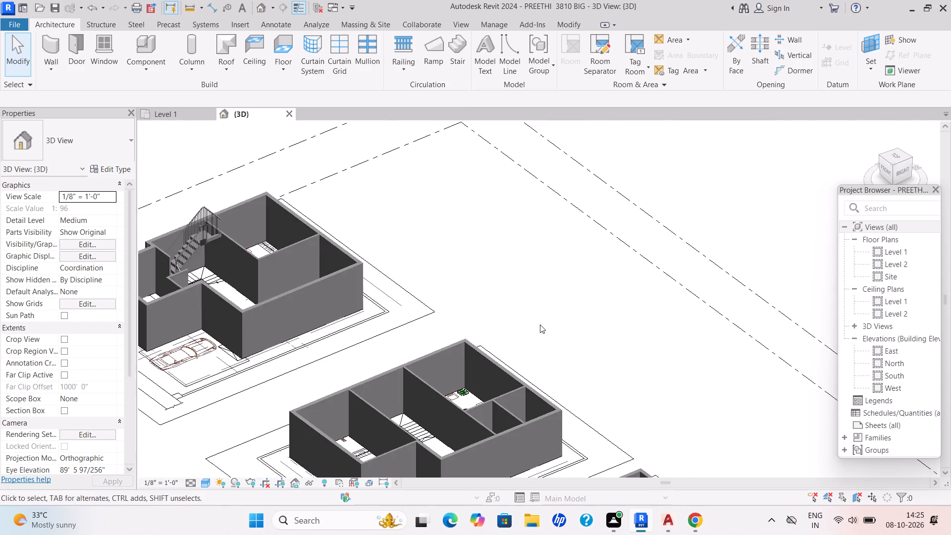
scroll(540, 325, down, 1)
shift+middle_drag(536, 335, 591, 297)
scroll(624, 360, up, 5)
scroll(658, 372, down, 2)
middle_drag(671, 374, 690, 371)
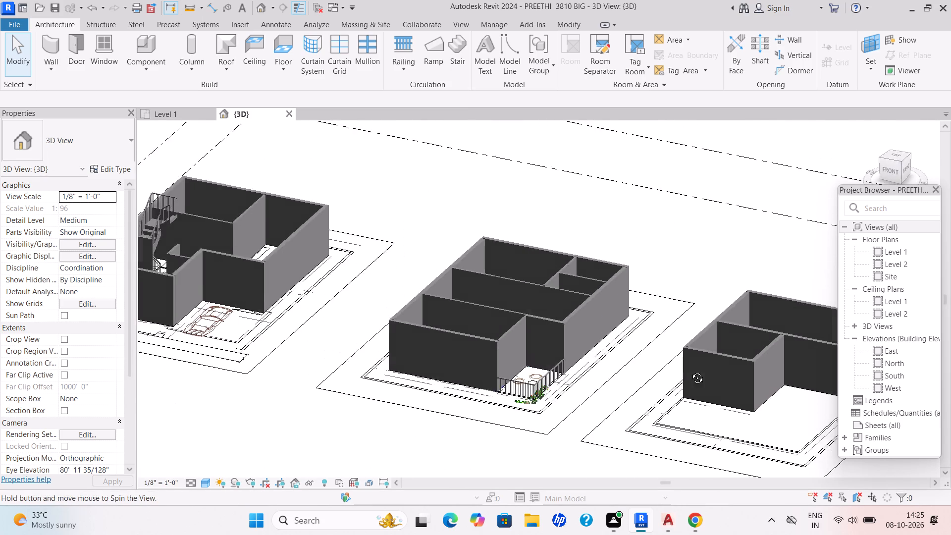
middle_drag(690, 371, 703, 360)
middle_drag(669, 312, 498, 349)
scroll(498, 349, down, 2)
scroll(655, 391, up, 4)
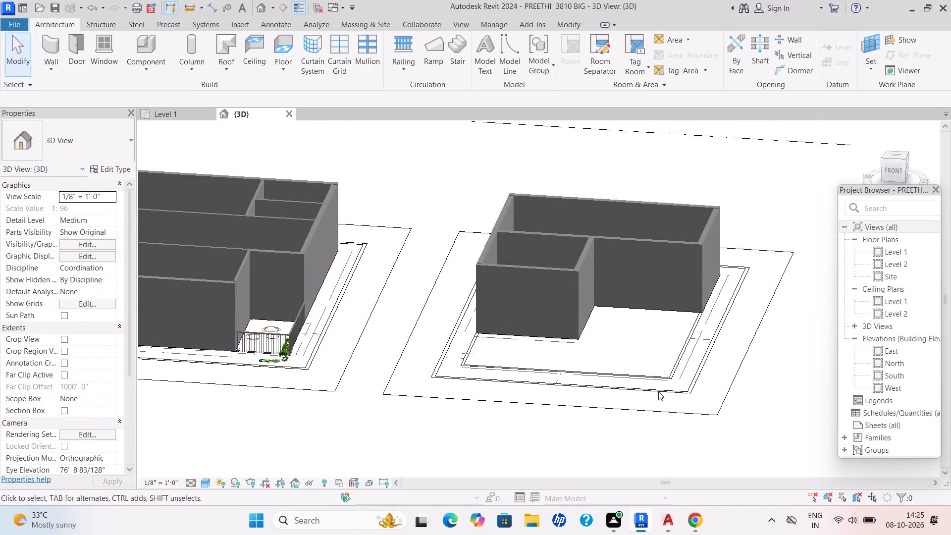
shift+middle_click(658, 391)
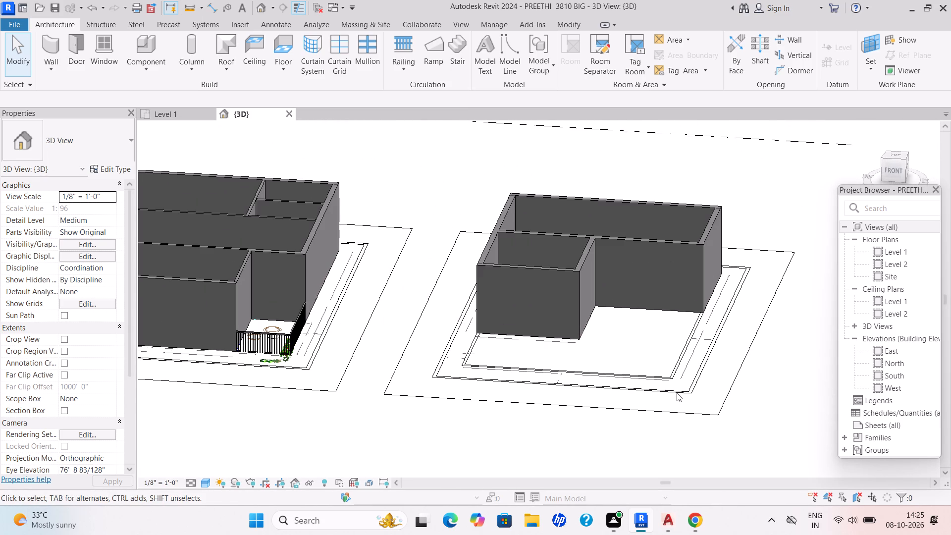
shift+middle_drag(684, 382, 710, 367)
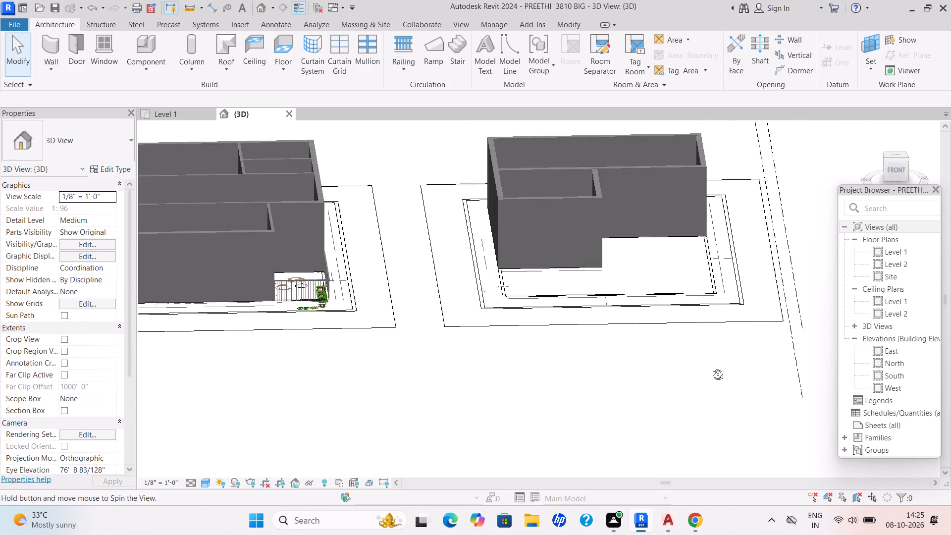
shift+middle_drag(710, 367, 712, 366)
scroll(657, 319, up, 1)
middle_drag(657, 319, 628, 344)
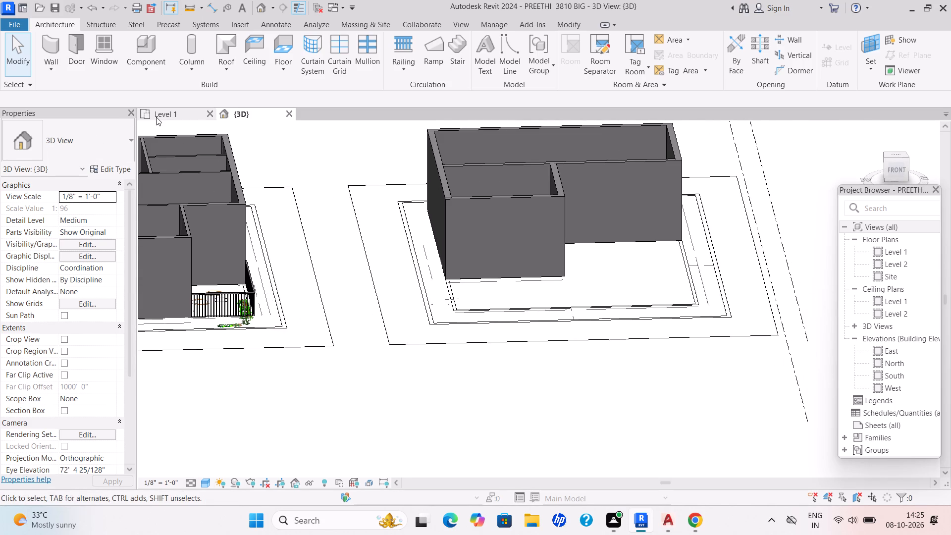
click(156, 117)
scroll(377, 205, down, 6)
middle_drag(432, 217, 422, 235)
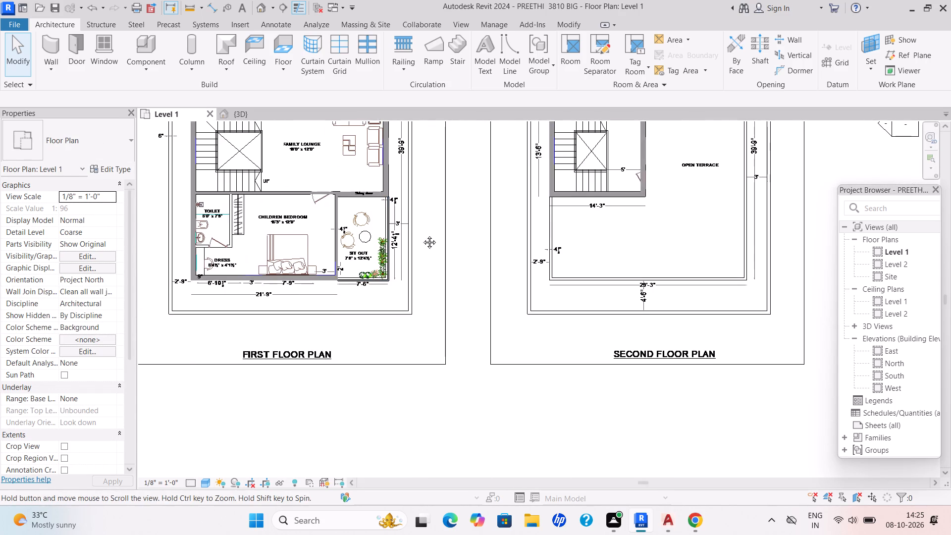
middle_drag(422, 235, 251, 334)
scroll(266, 329, down, 3)
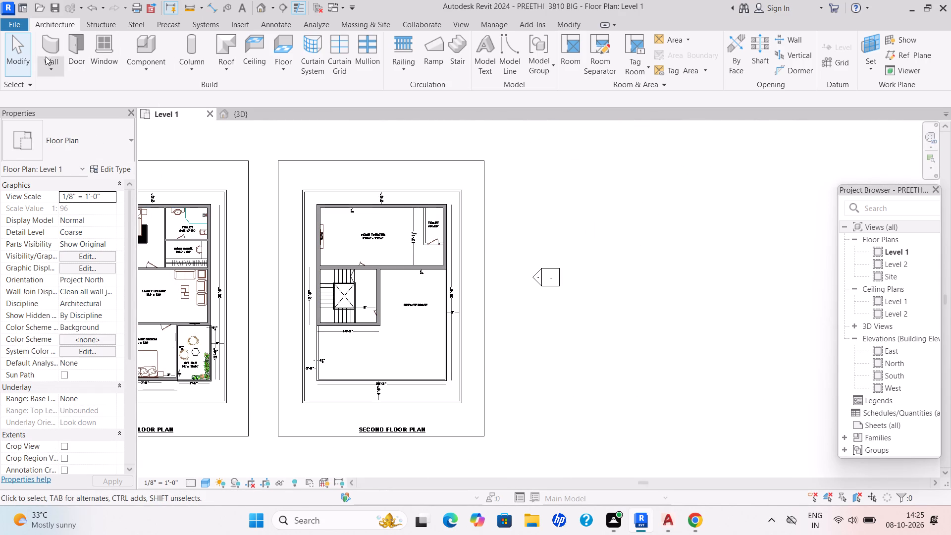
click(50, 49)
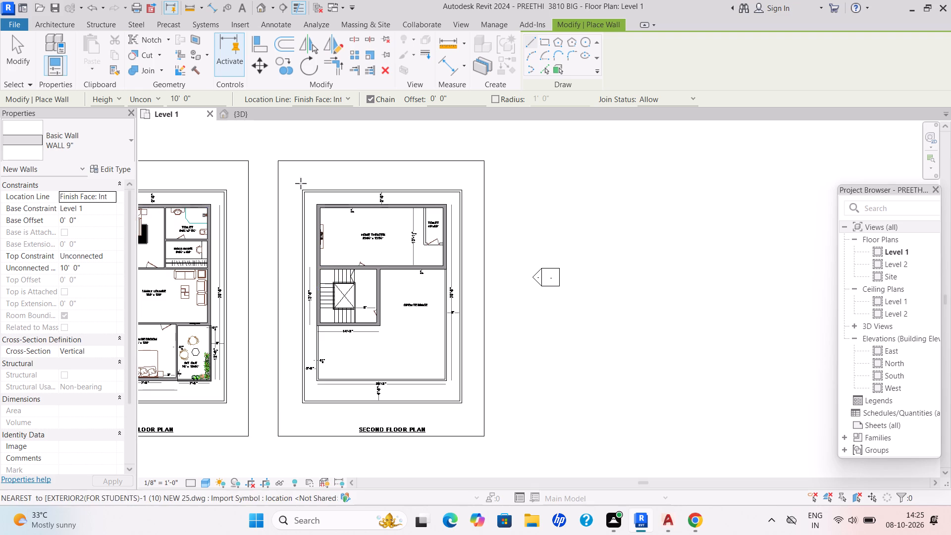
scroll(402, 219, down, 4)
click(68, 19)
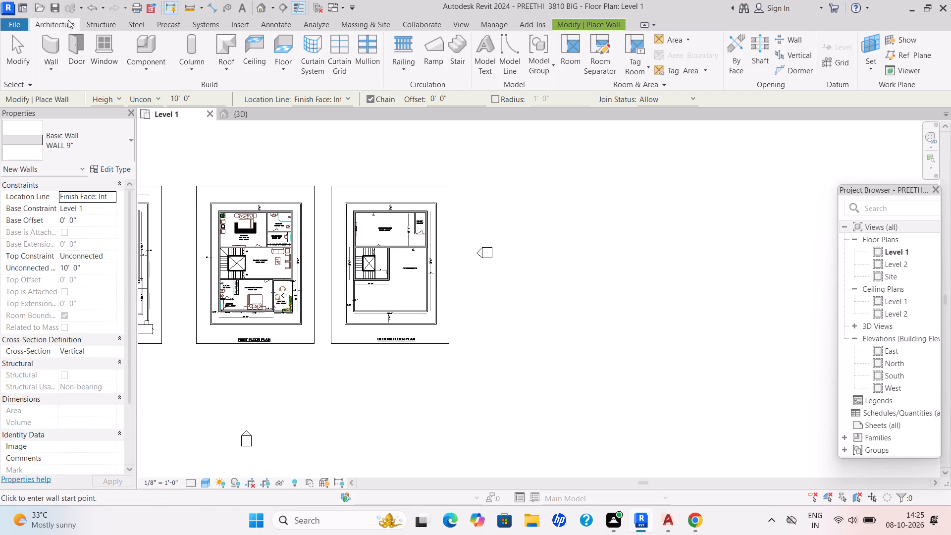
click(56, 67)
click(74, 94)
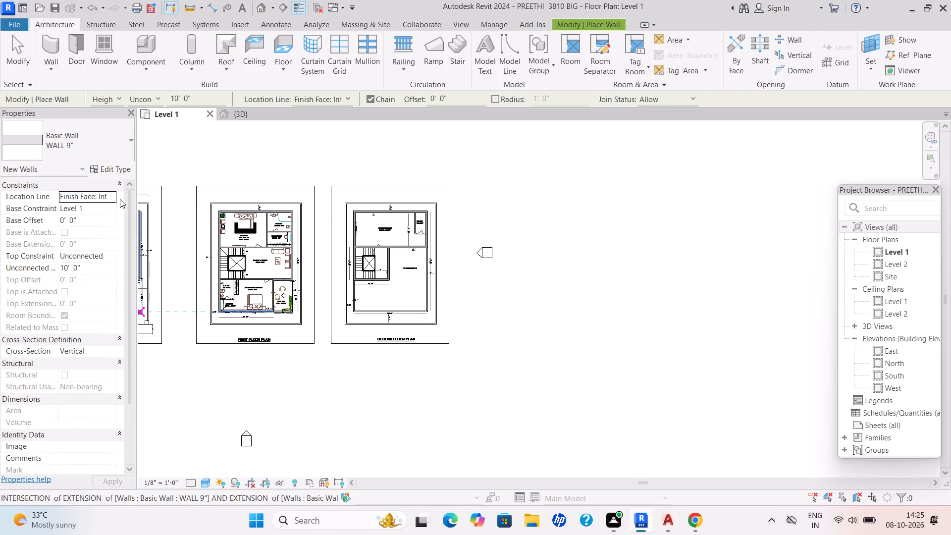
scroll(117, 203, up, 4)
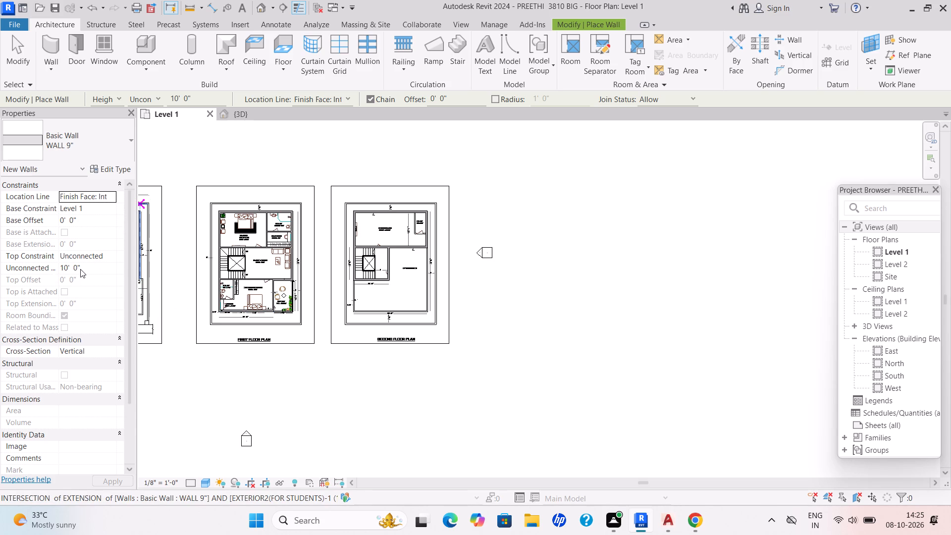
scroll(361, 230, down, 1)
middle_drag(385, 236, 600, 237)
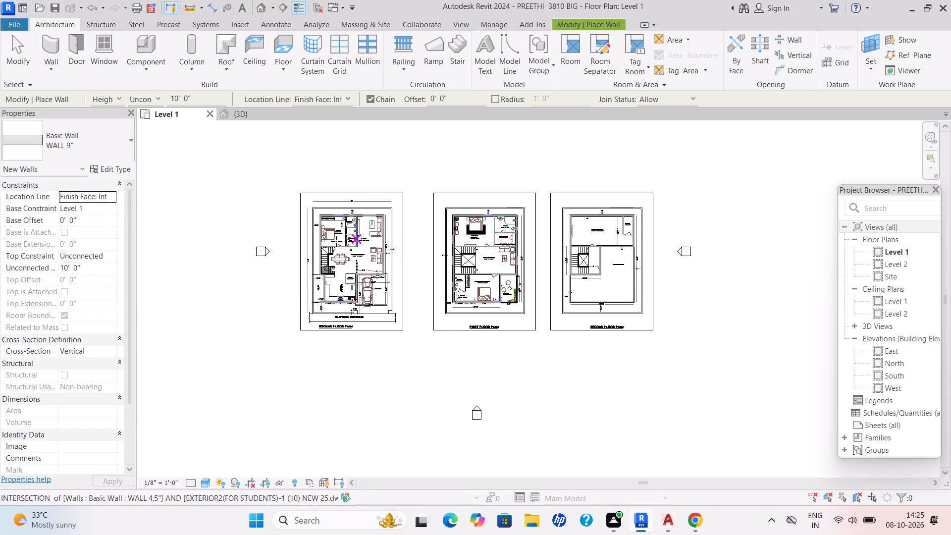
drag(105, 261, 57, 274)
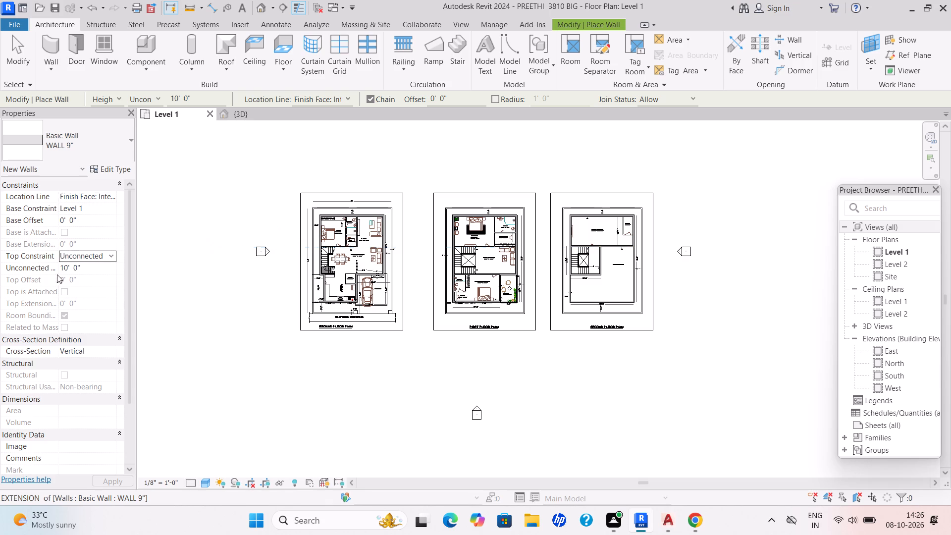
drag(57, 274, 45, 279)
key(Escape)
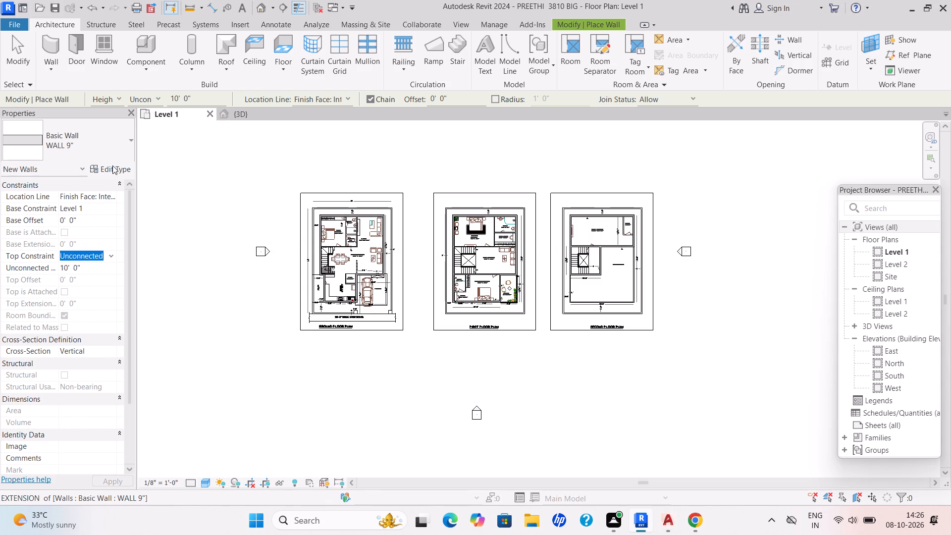
Duplicate the Generic - 6" basic wall type under the name WALL CMD 4' for placing new walls.
click(54, 69)
click(78, 94)
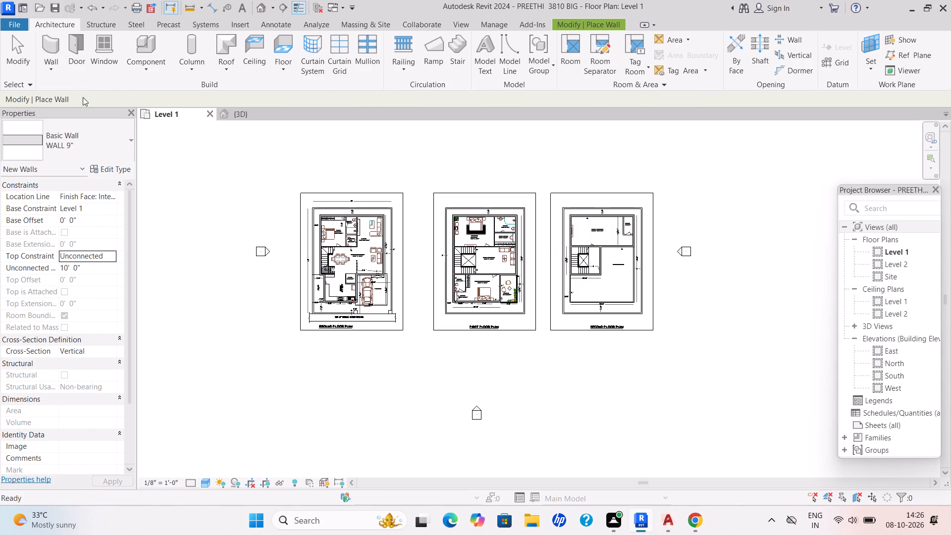
click(127, 142)
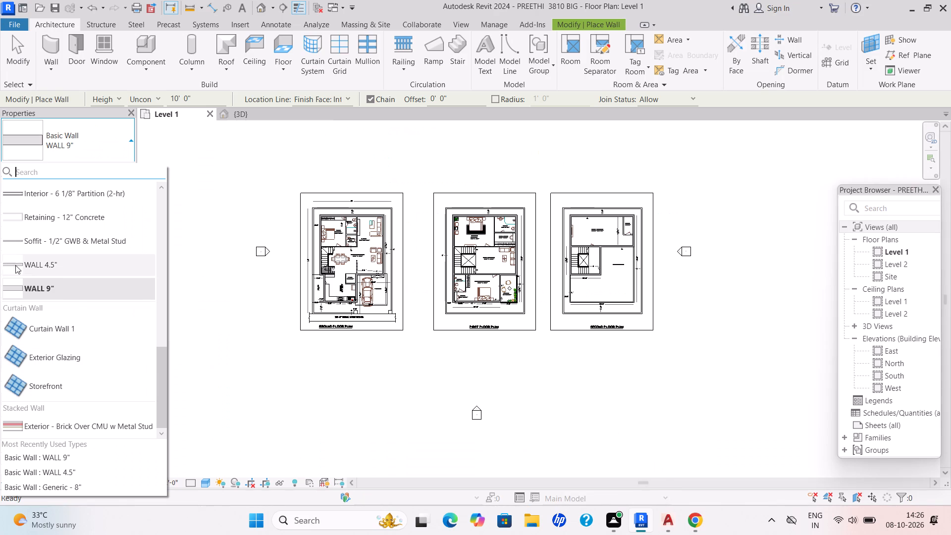
scroll(84, 308, down, 2)
scroll(93, 289, up, 4)
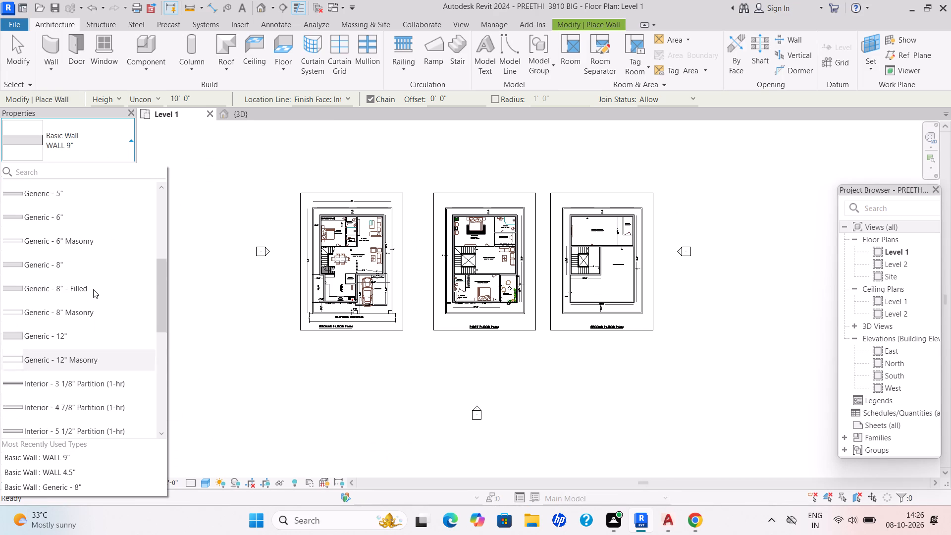
click(91, 214)
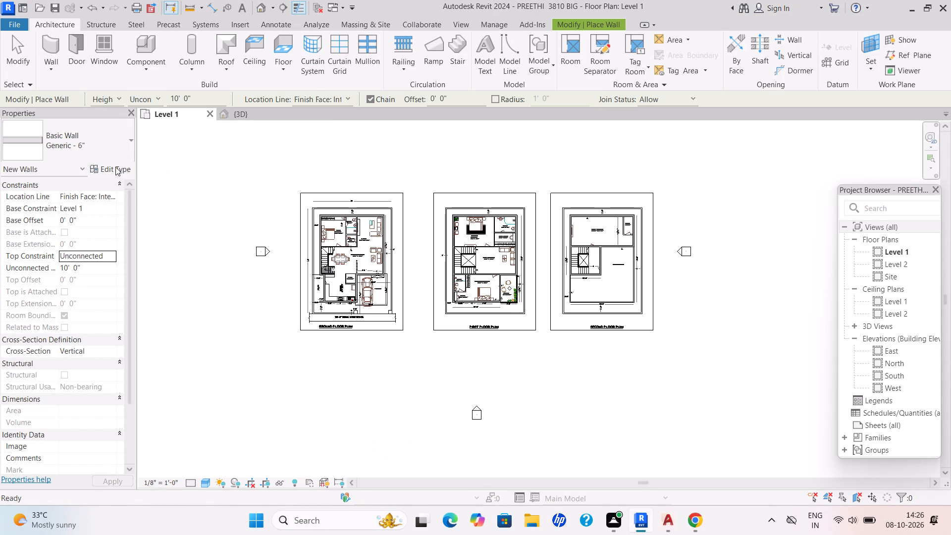
click(115, 167)
click(808, 115)
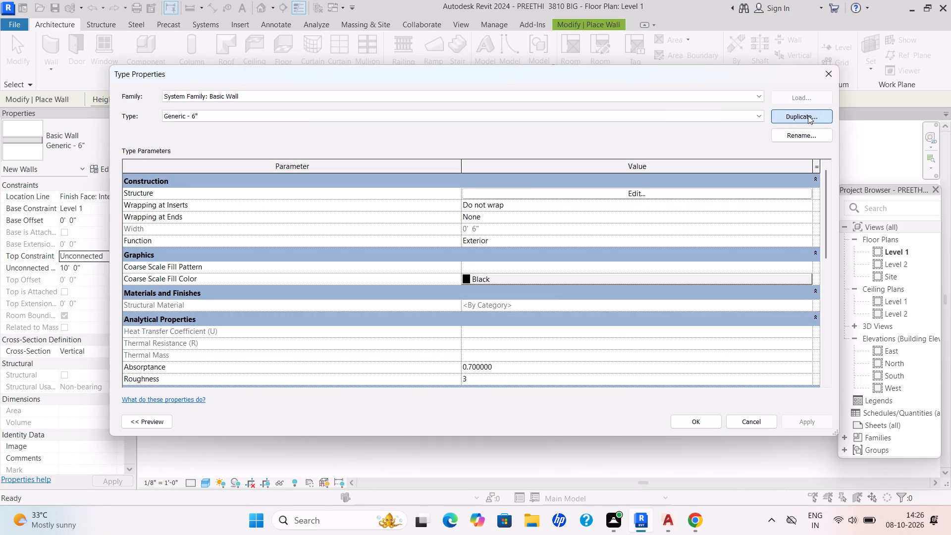
key(BackSpace)
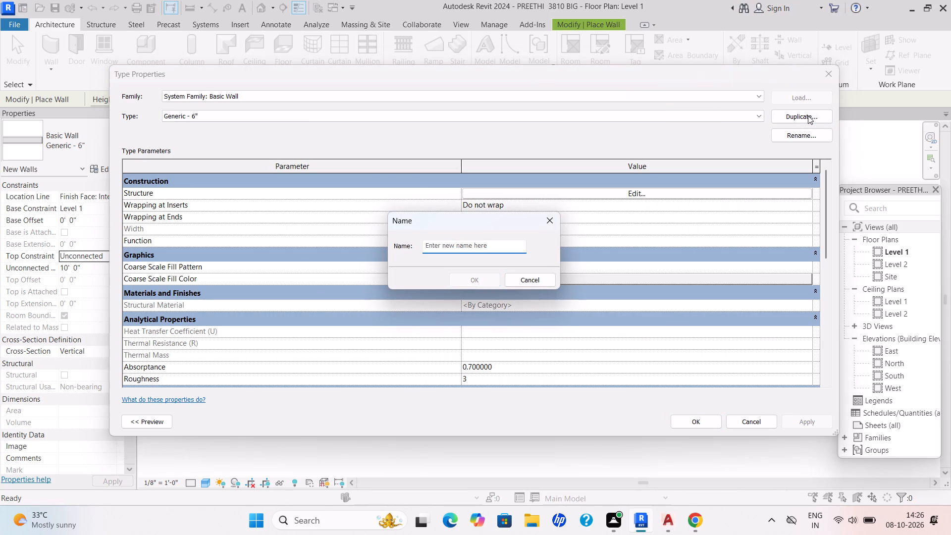
text(WALL)
key(space)
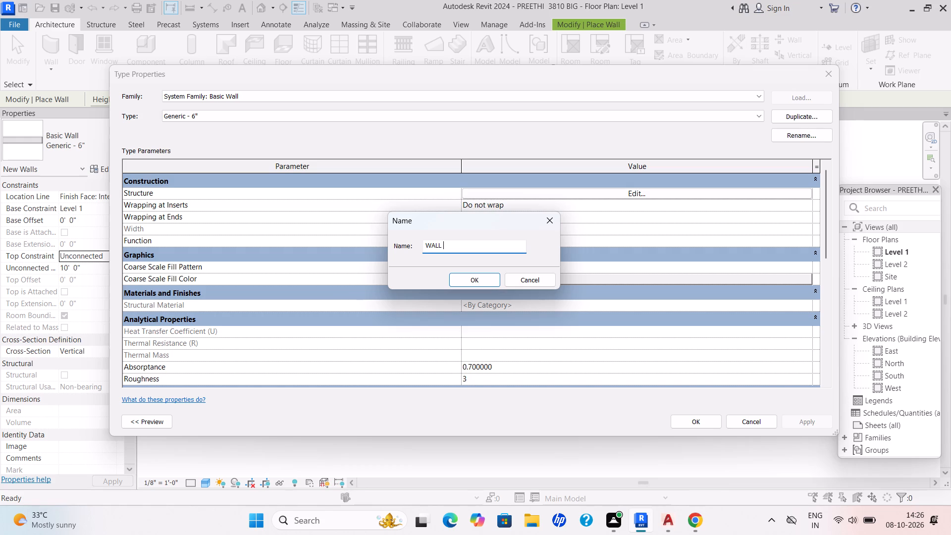
key(space)
text(CMD)
key(space)
text(4')
key(Return)
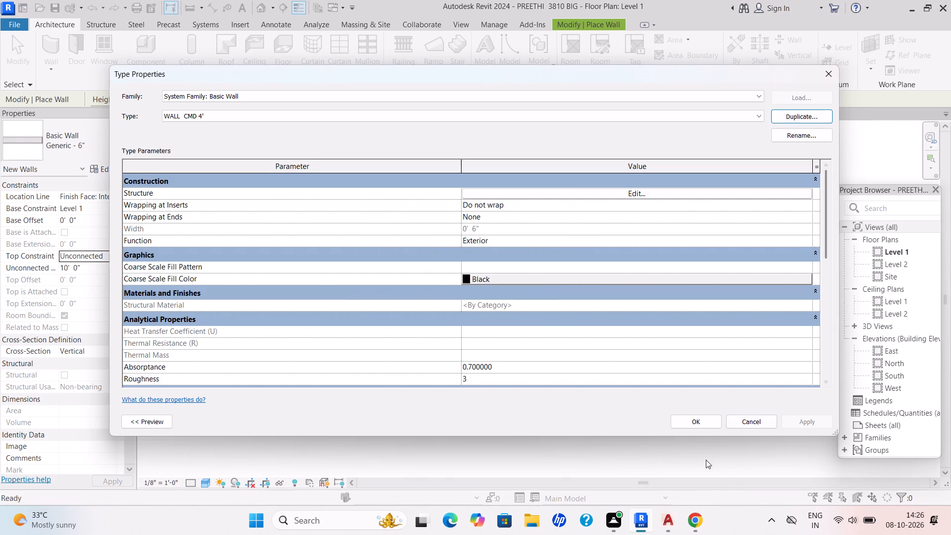
click(703, 421)
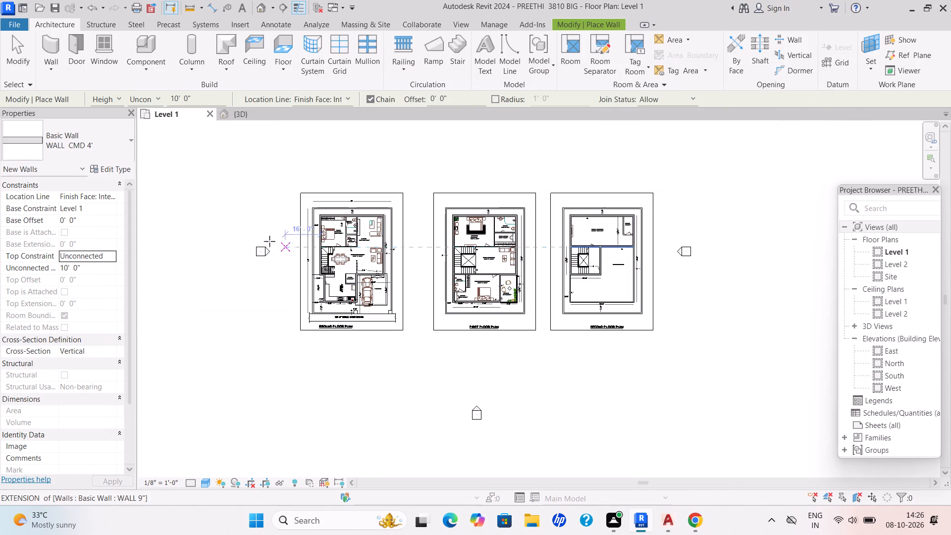
Set the new wall's unconnected height to 4' and draw it 36' along the ground floor plot's upper boundary, flipped inside the outer line.
drag(88, 271, 51, 282)
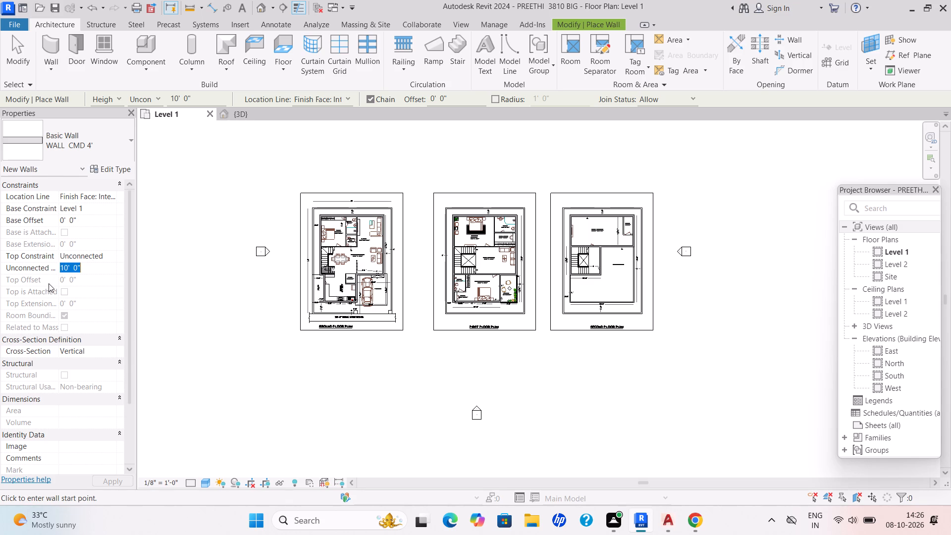
key(BackSpace)
text(4')
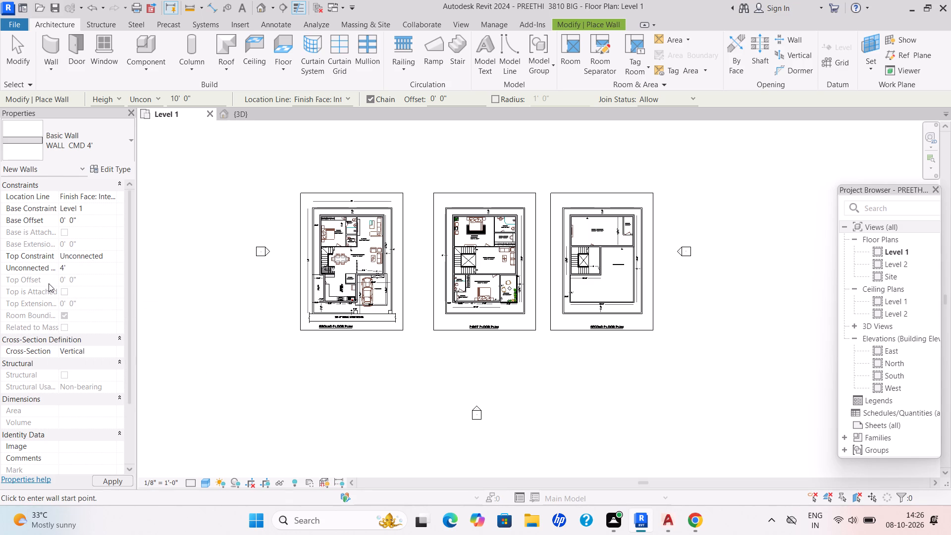
key(Return)
scroll(336, 211, up, 5)
scroll(337, 212, down, 1)
scroll(337, 212, up, 2)
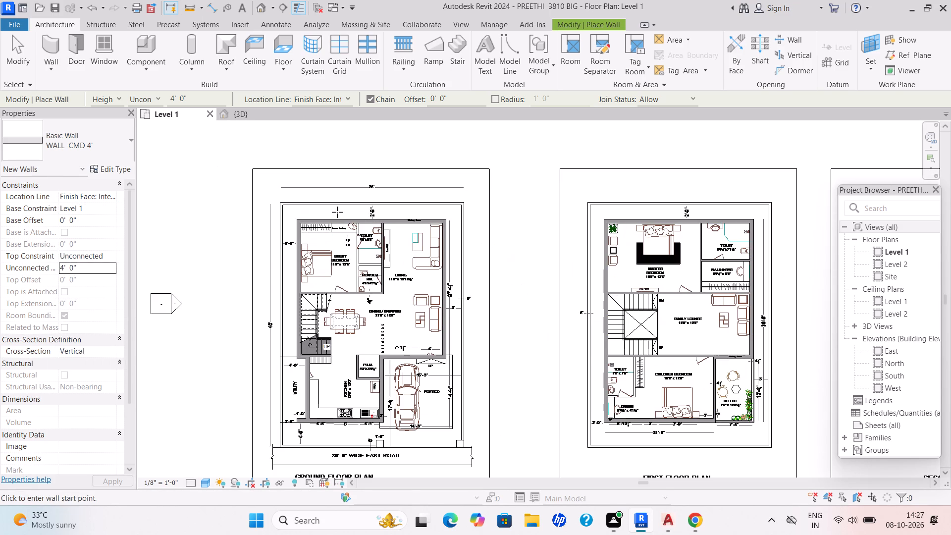
scroll(337, 212, up, 2)
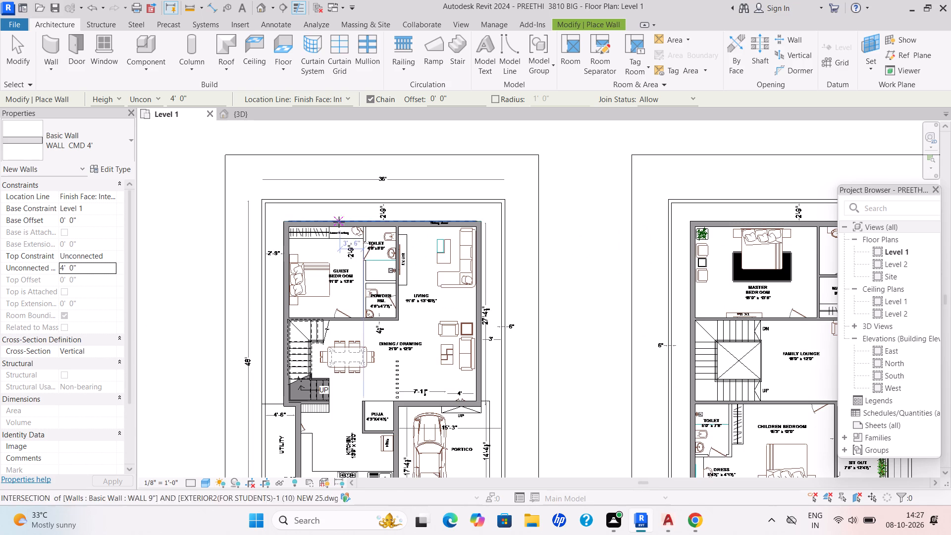
scroll(339, 222, up, 3)
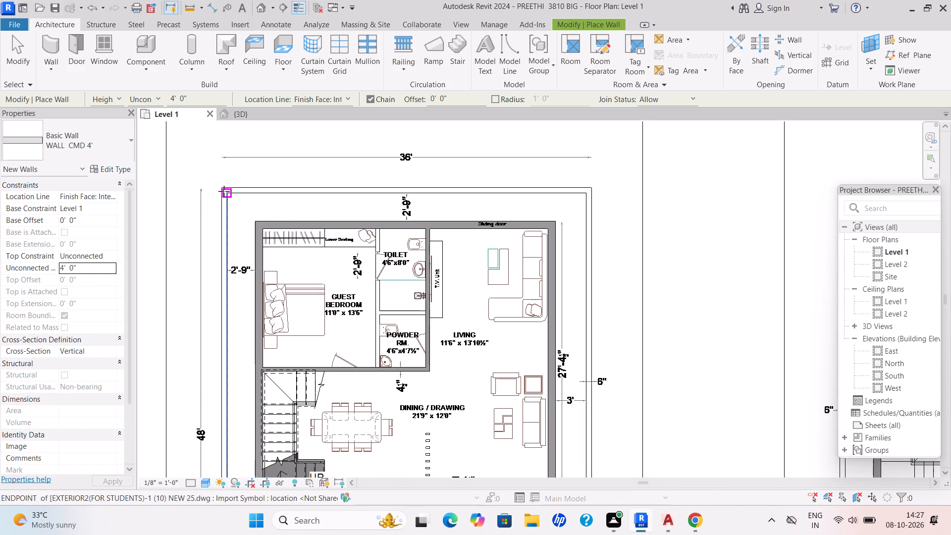
scroll(218, 184, up, 2)
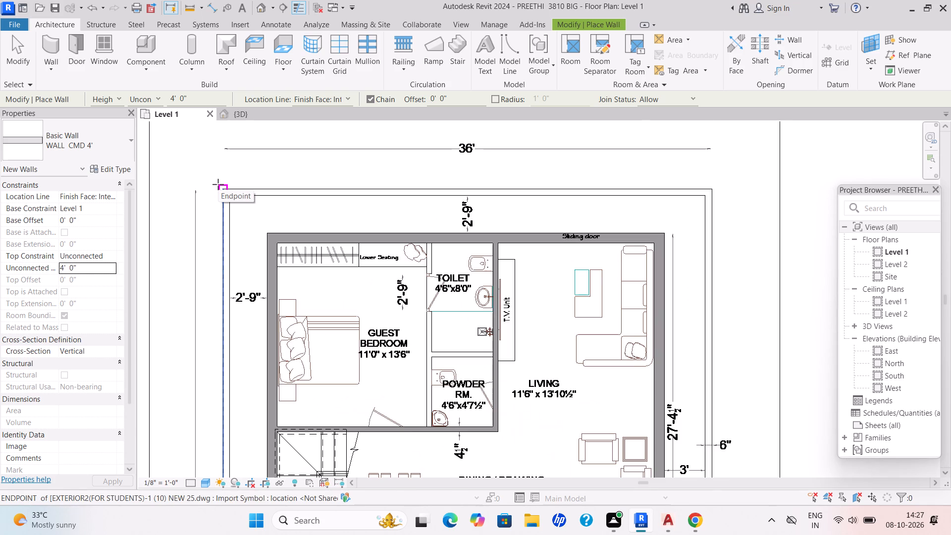
click(218, 184)
key(space)
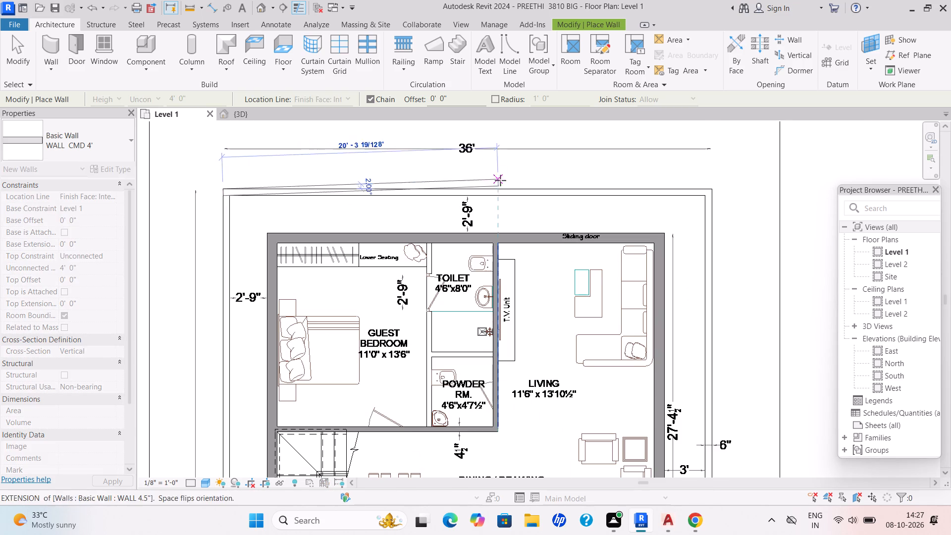
scroll(696, 180, up, 3)
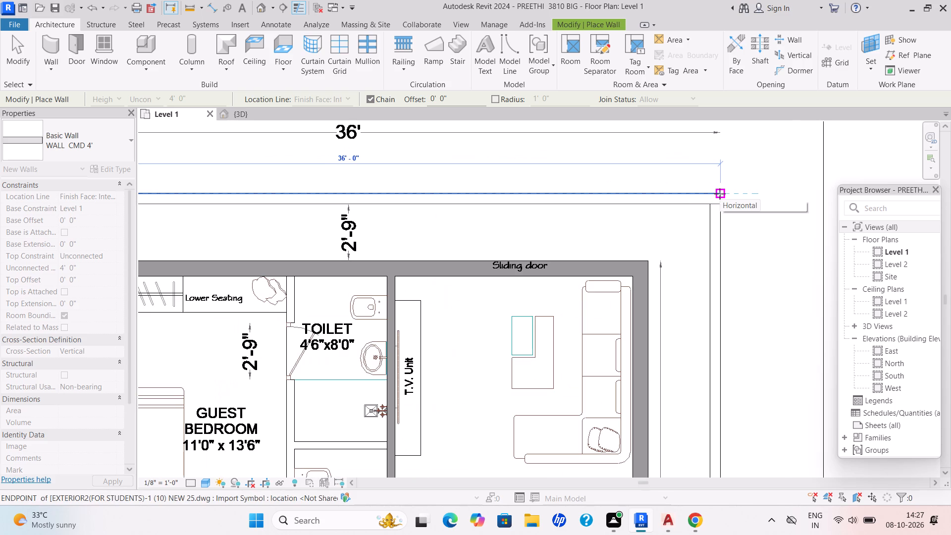
click(720, 194)
Continue the WALL CMD 4' wall down the living and portico side of the plot to the road line, and end the chain.
scroll(755, 371, down, 4)
middle_drag(753, 371, 660, 160)
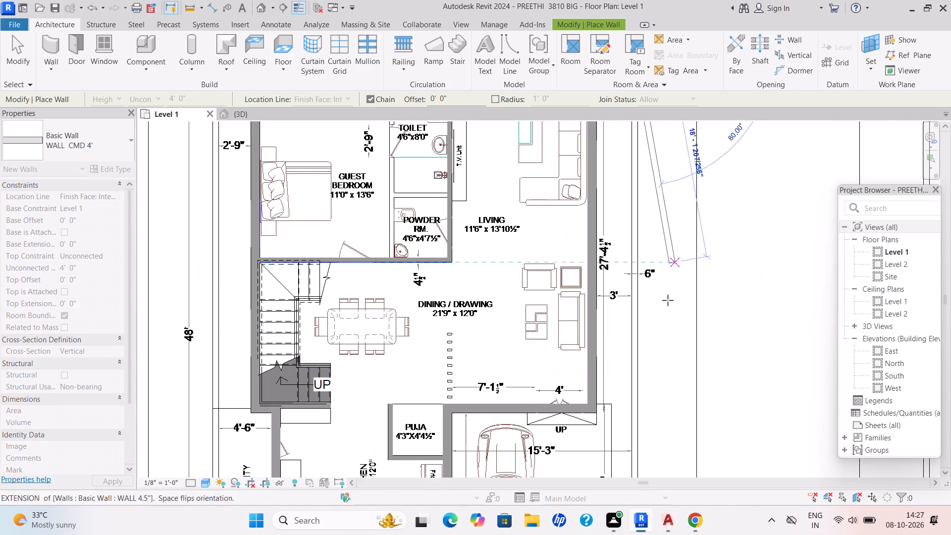
scroll(650, 350, down, 1)
middle_drag(648, 350, 629, 139)
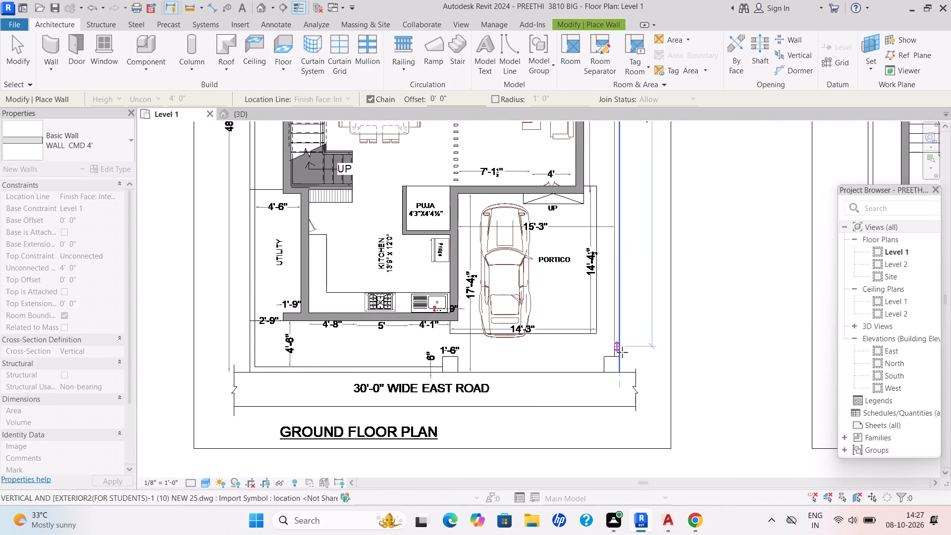
scroll(624, 357, up, 2)
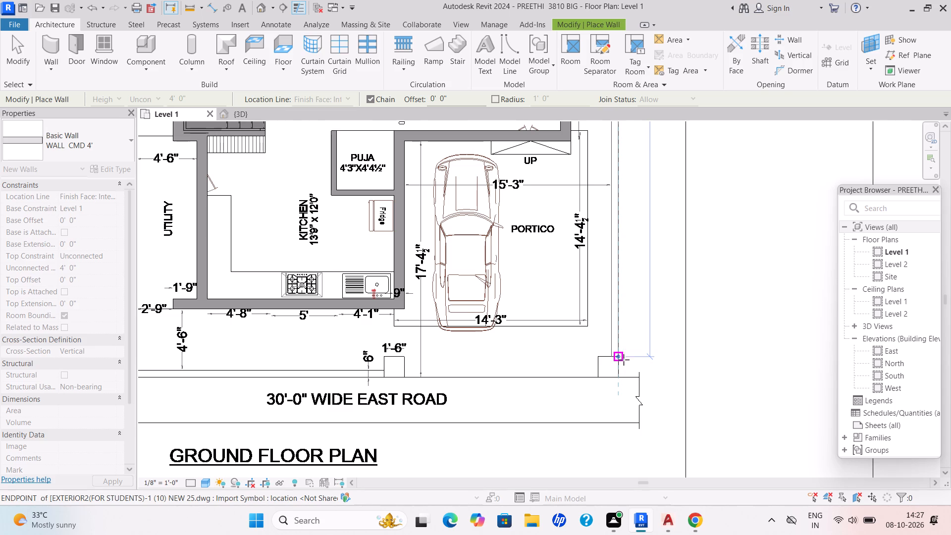
scroll(623, 368, up, 1)
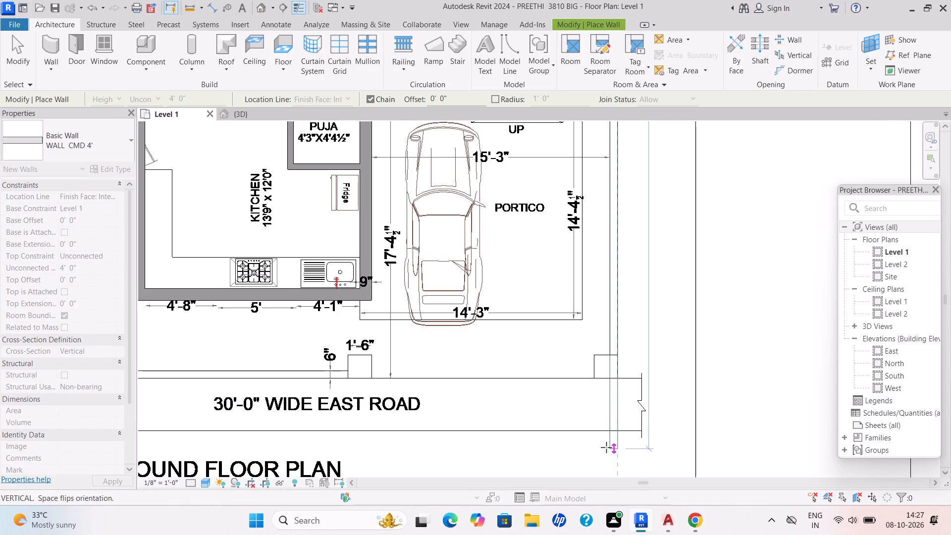
scroll(625, 361, down, 2)
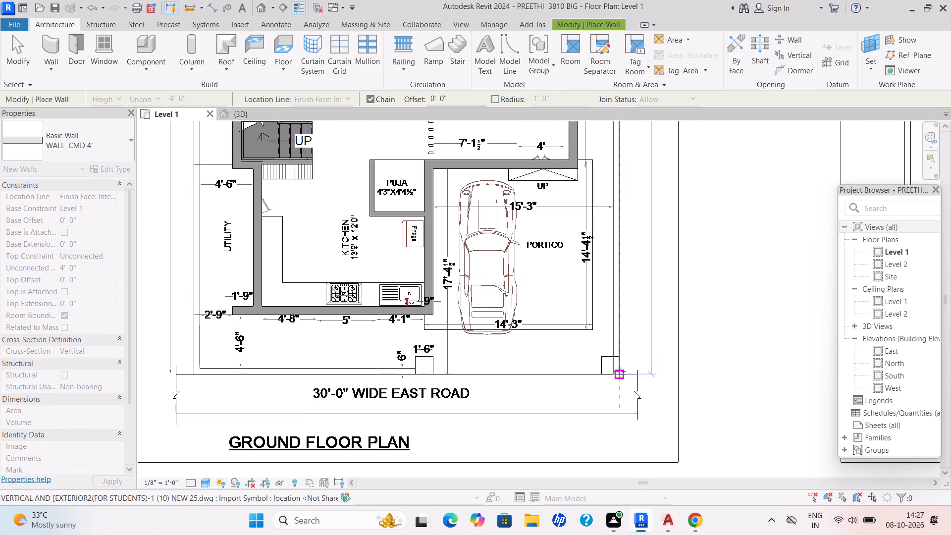
scroll(618, 374, up, 3)
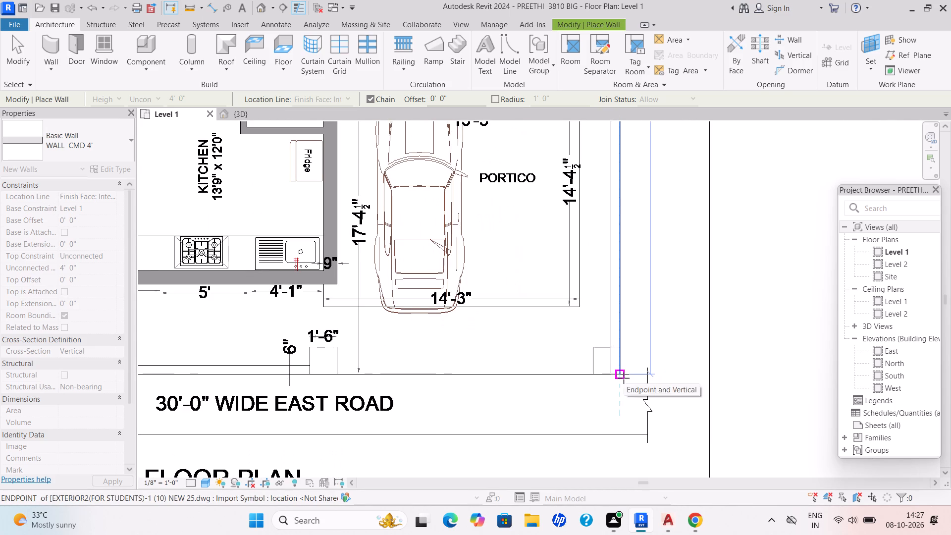
scroll(624, 378, up, 4)
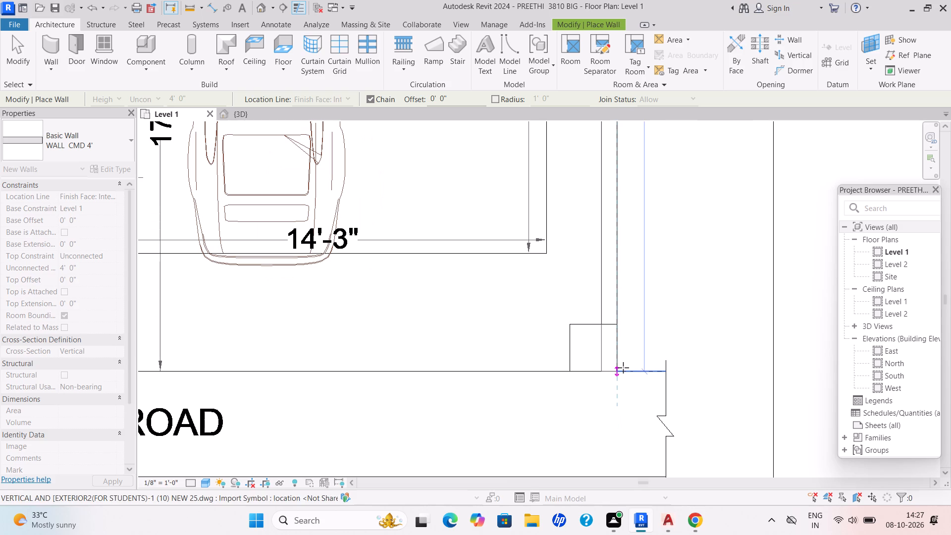
click(623, 368)
key(Escape)
Draw the WALL CMD 4' wall down the plot's 48' utility side, from the upper corner beside the guest bedroom to the road line.
scroll(696, 358, down, 7)
middle_drag(701, 364, 734, 369)
scroll(735, 367, up, 1)
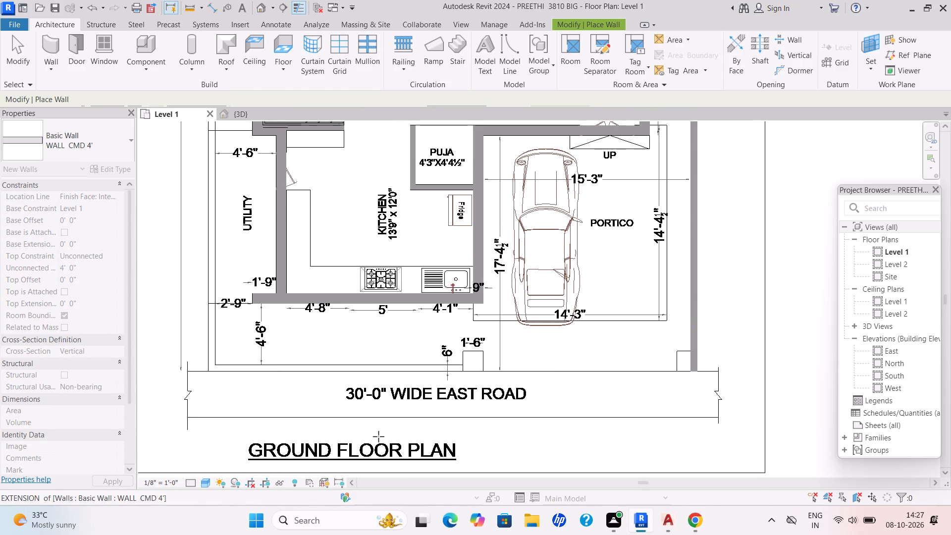
middle_drag(272, 336, 298, 455)
scroll(293, 439, down, 3)
scroll(332, 49, down, 1)
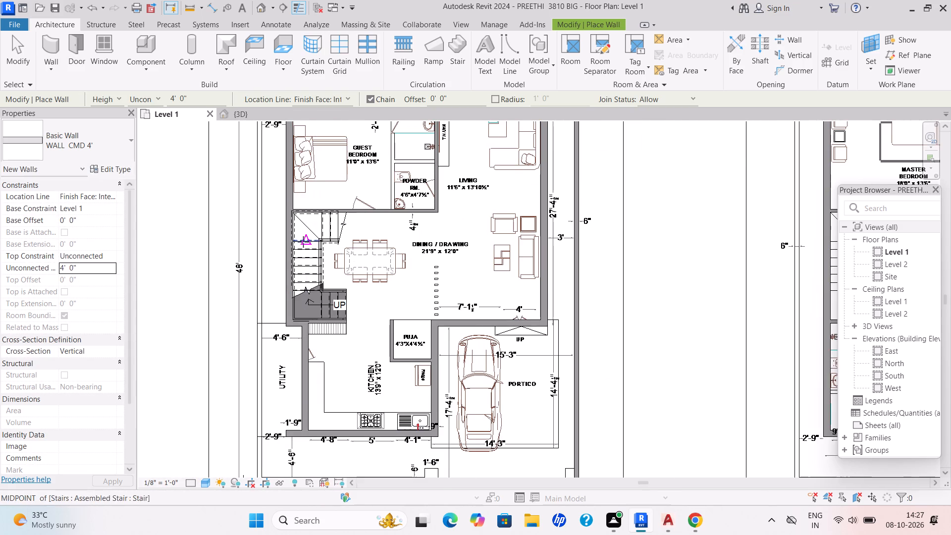
middle_drag(302, 244, 292, 322)
scroll(247, 113, up, 10)
click(255, 126)
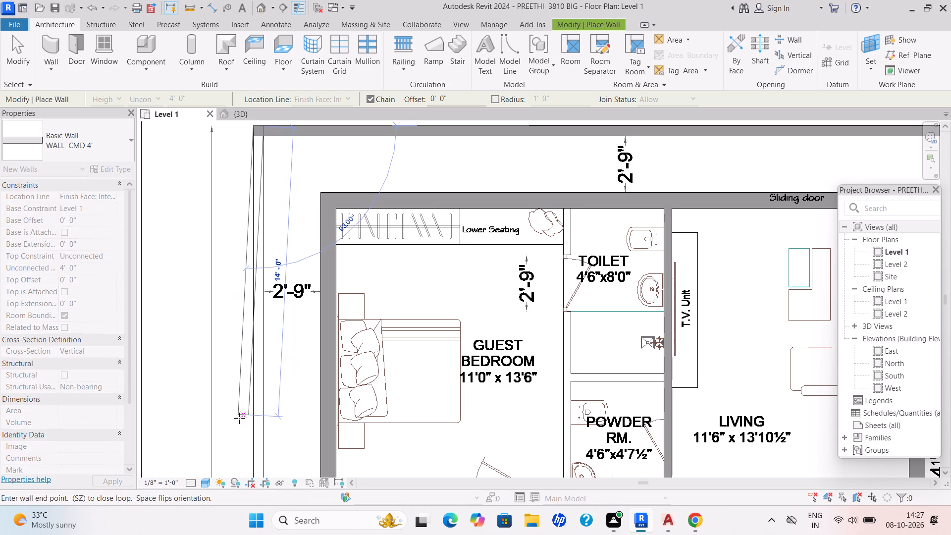
scroll(254, 421, down, 2)
middle_drag(256, 421, 299, 235)
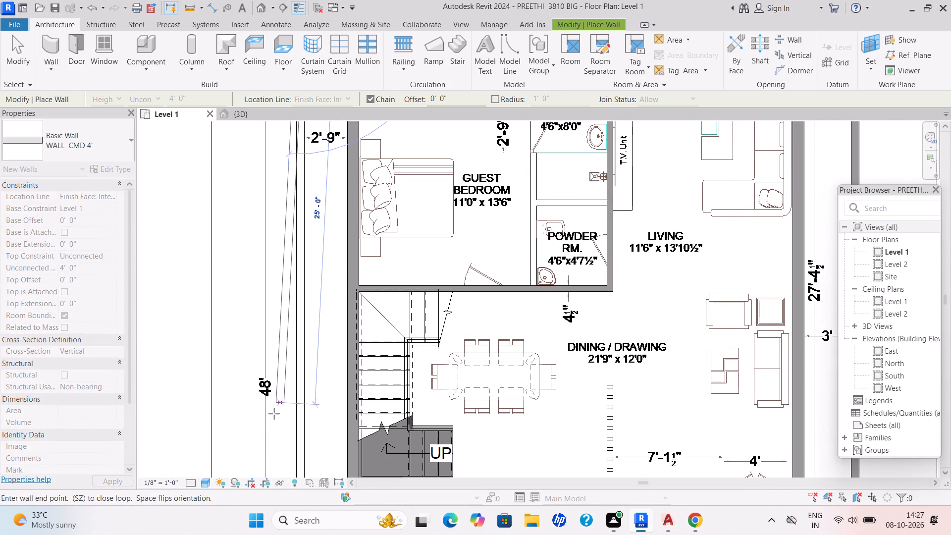
scroll(300, 445, down, 1)
middle_drag(300, 445, 356, 306)
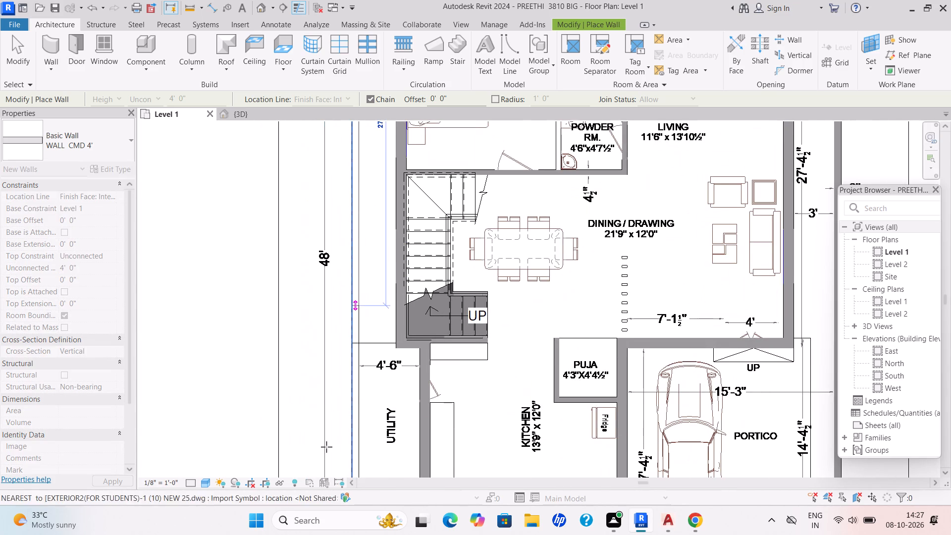
middle_drag(351, 414, 352, 291)
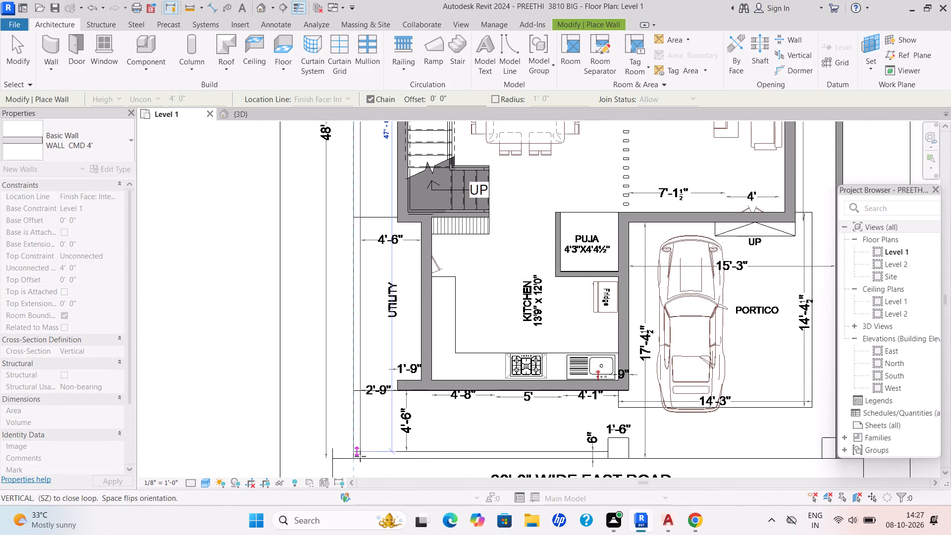
middle_drag(361, 458, 371, 394)
scroll(369, 395, up, 10)
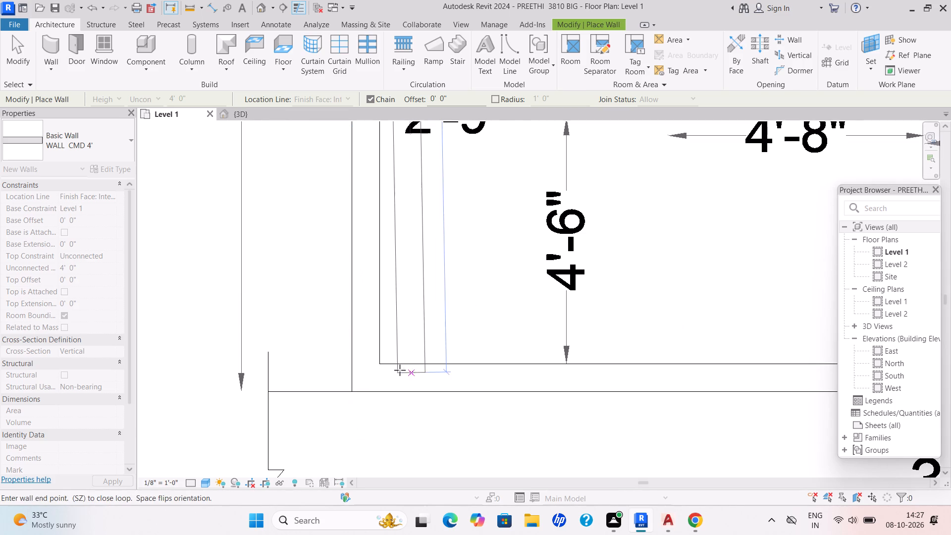
click(355, 394)
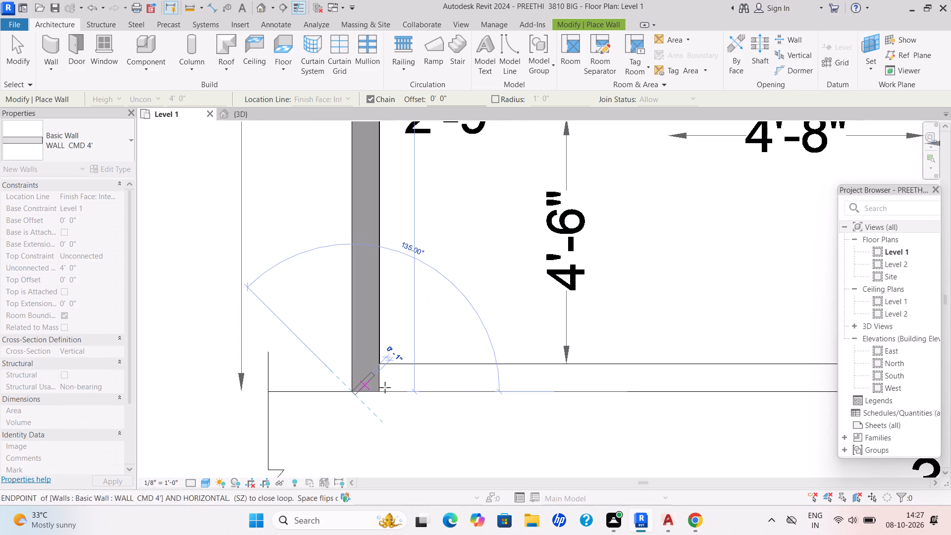
Draw the WALL CMD 4' wall along the east road line from the utility-side corner to the near 1'-6" gate pillar, and end the chain.
scroll(651, 396, down, 3)
middle_drag(645, 396, 643, 396)
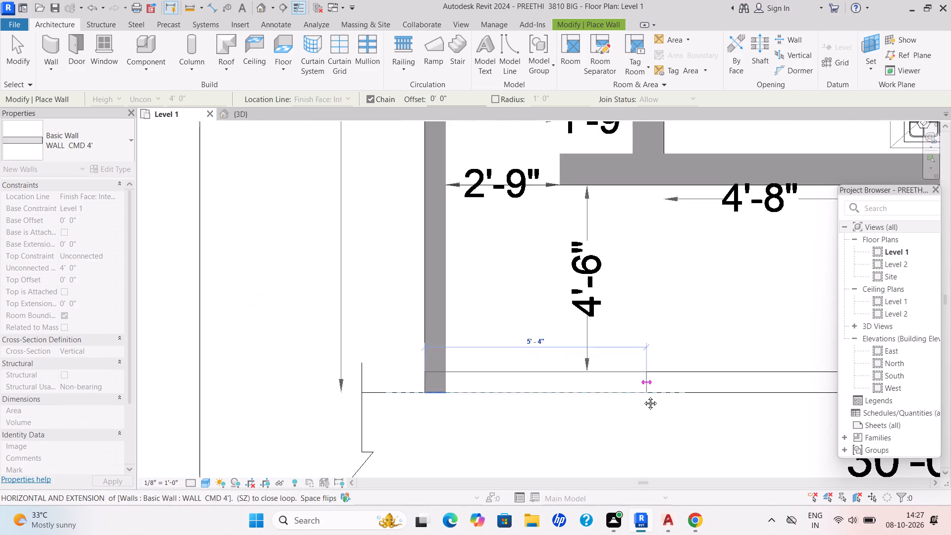
middle_drag(643, 396, 385, 398)
scroll(642, 390, down, 1)
middle_drag(640, 390, 373, 389)
scroll(407, 389, down, 1)
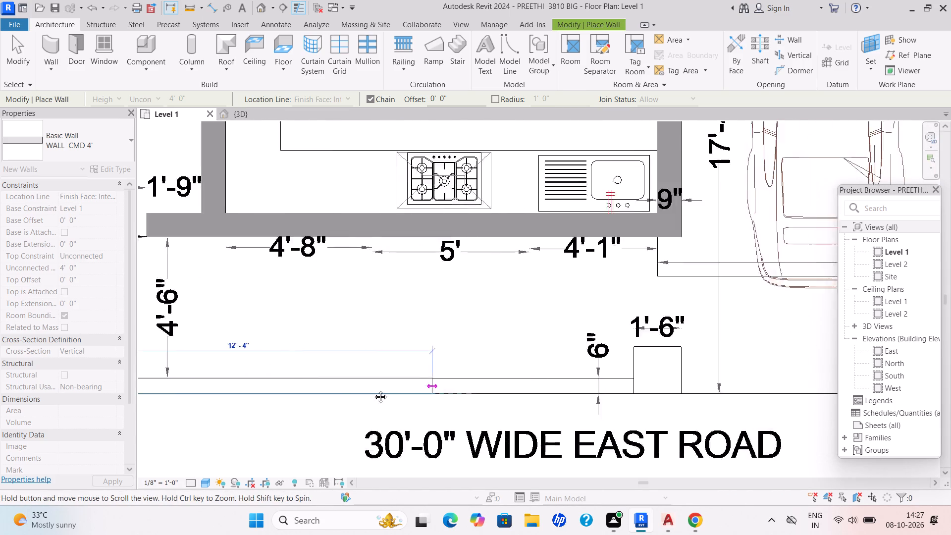
middle_drag(373, 389, 374, 389)
scroll(371, 389, up, 1)
scroll(550, 393, up, 3)
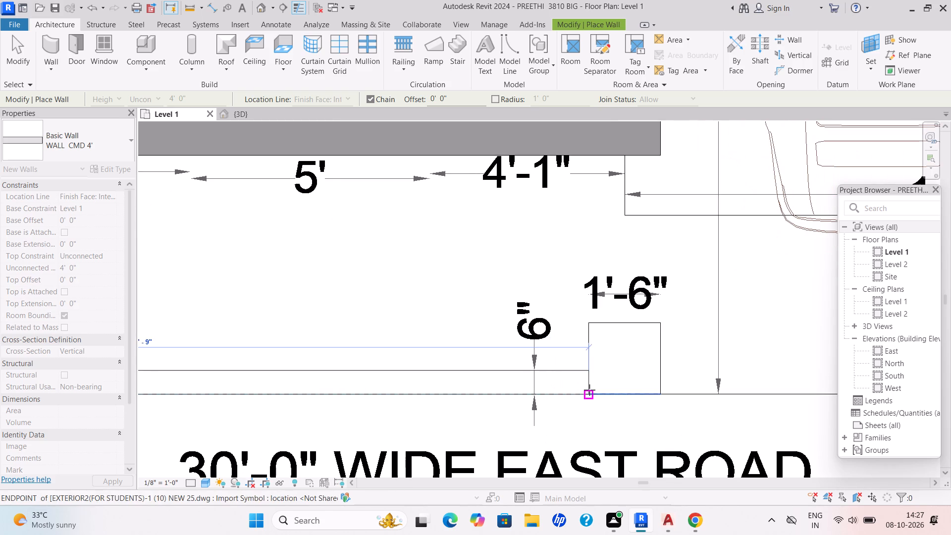
click(589, 390)
key(Escape)
Start a Handrail - Rectangular railing path on the second floor plan, sketching from the staircase block's outer corner down to the open terrace's lower corner.
scroll(617, 339, down, 3)
middle_drag(614, 339, 407, 366)
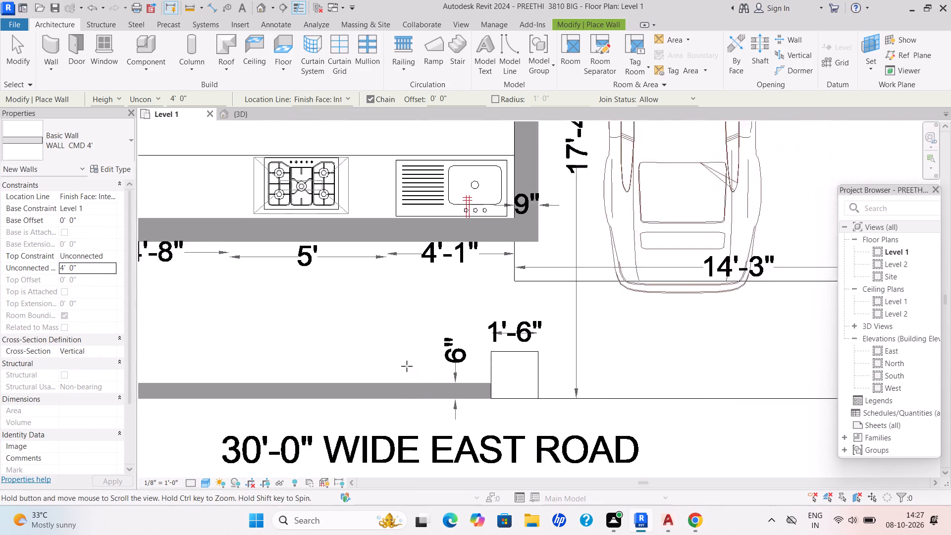
middle_drag(407, 366, 437, 366)
scroll(407, 366, down, 2)
scroll(376, 321, down, 4)
scroll(486, 345, down, 1)
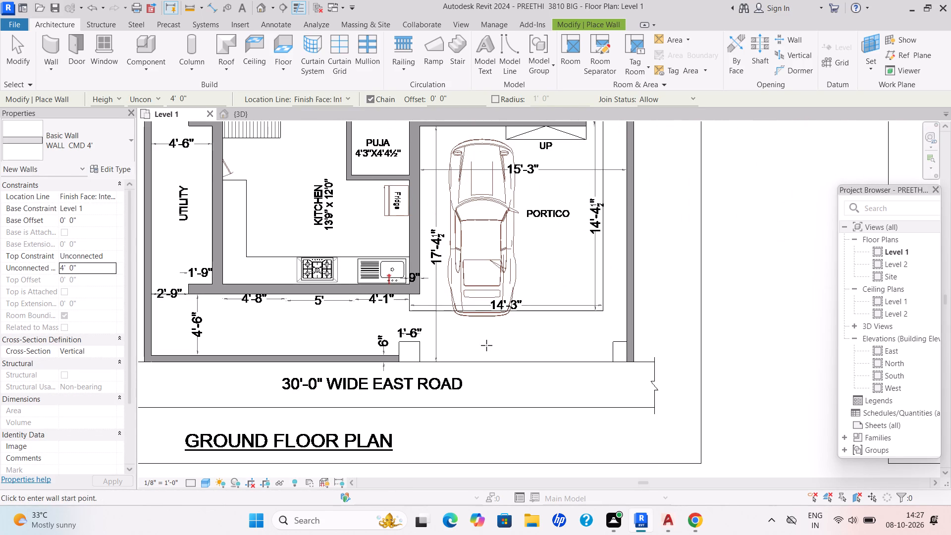
scroll(486, 345, down, 1)
middle_drag(486, 346, 414, 369)
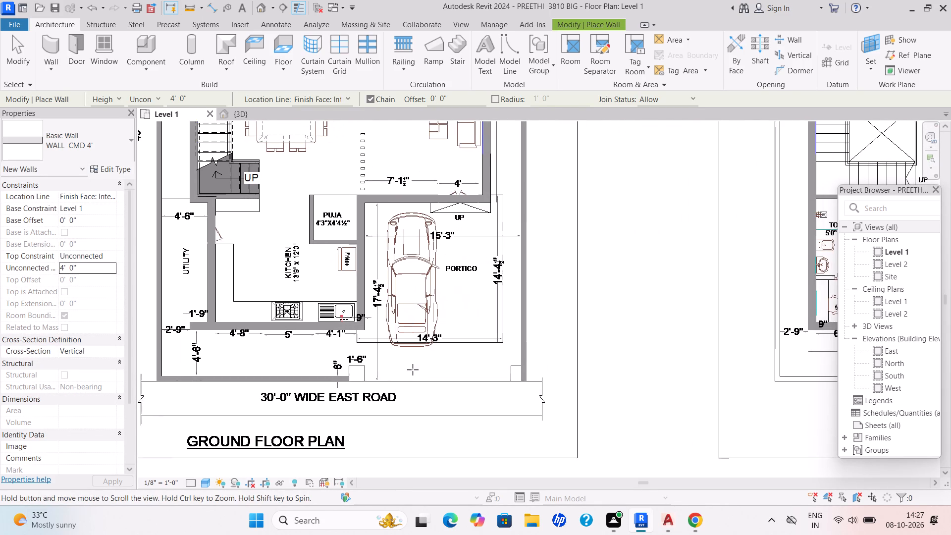
scroll(320, 244, down, 4)
middle_drag(498, 276, 147, 368)
scroll(492, 281, down, 1)
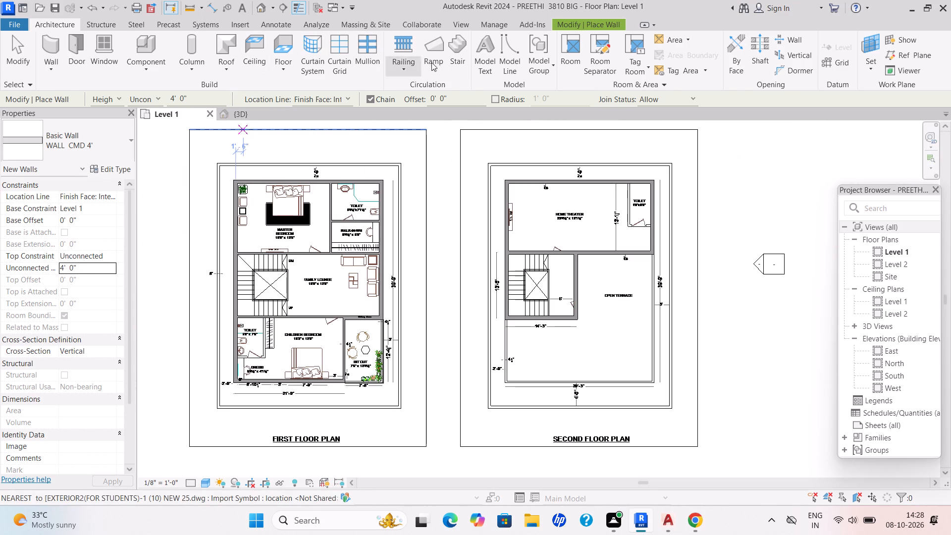
click(404, 69)
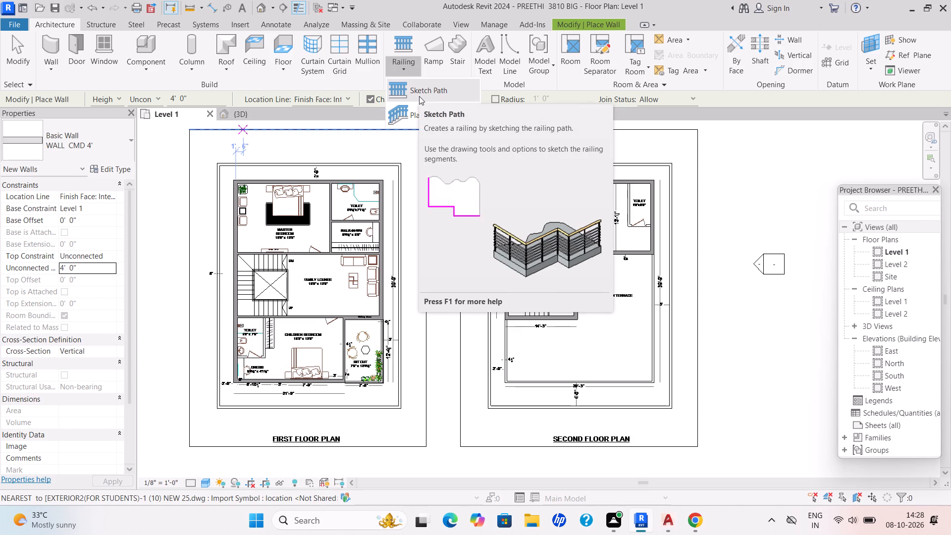
click(419, 96)
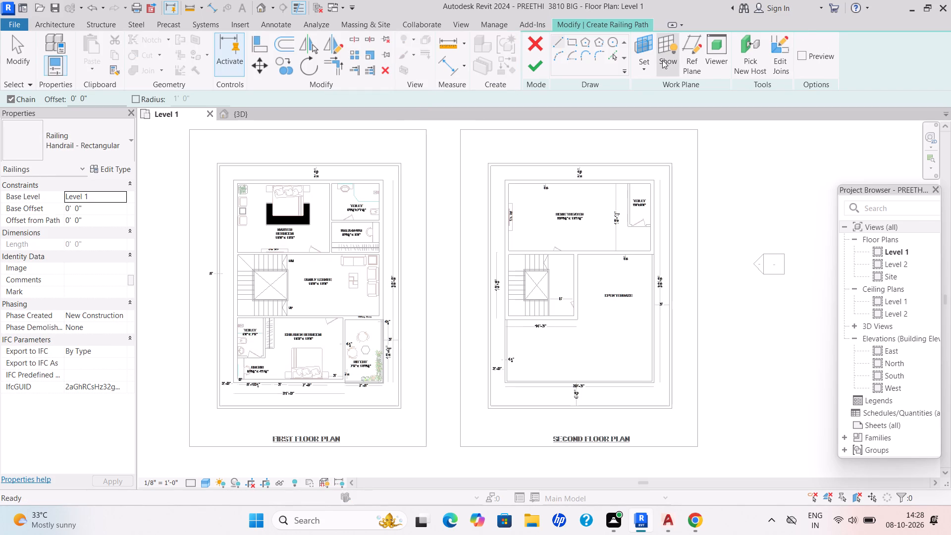
click(559, 39)
scroll(637, 348, up, 6)
scroll(523, 382, up, 1)
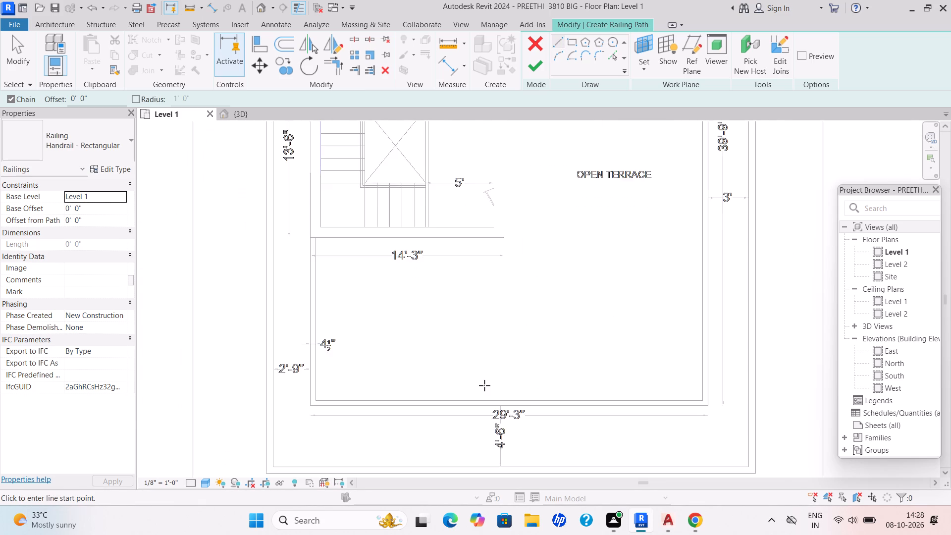
scroll(456, 366, down, 4)
scroll(414, 370, down, 1)
middle_click(414, 370)
scroll(383, 283, up, 4)
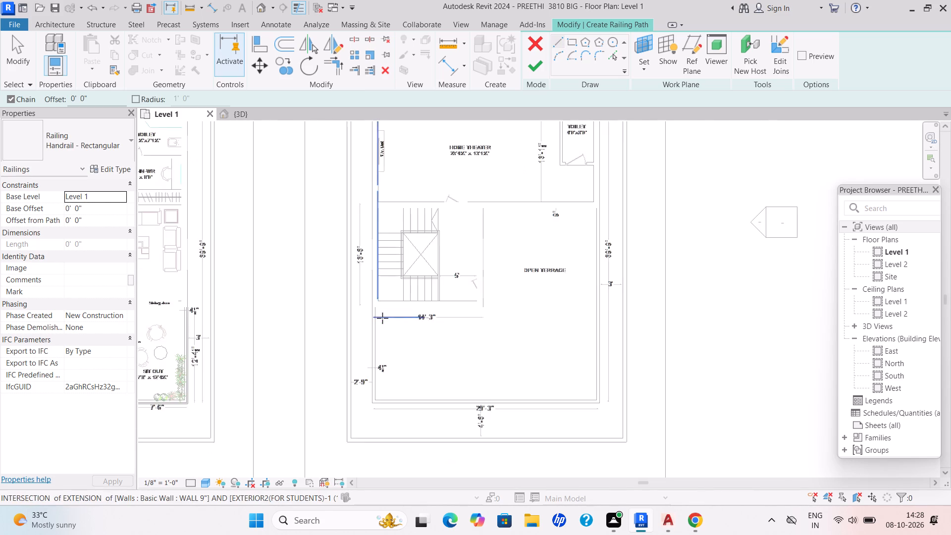
scroll(382, 318, up, 5)
click(349, 286)
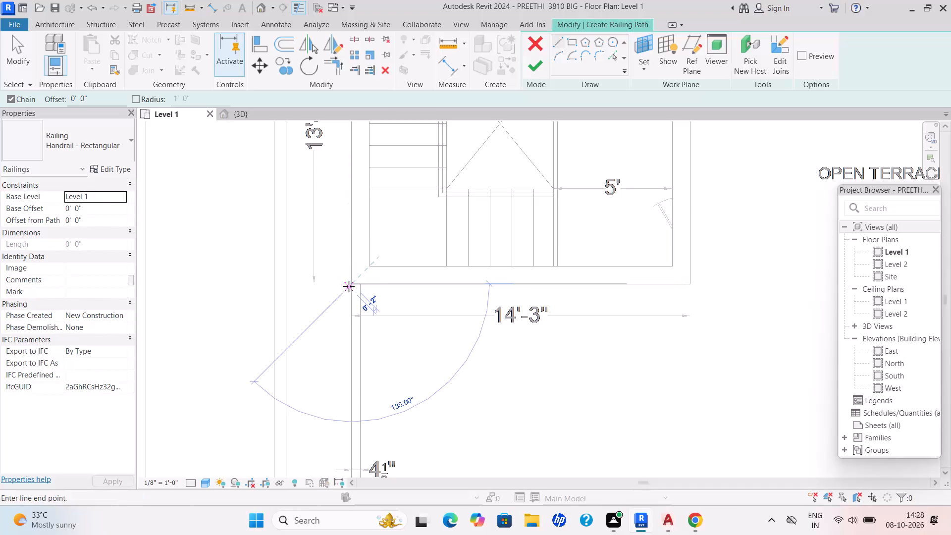
middle_drag(352, 427, 363, 241)
scroll(351, 428, down, 1)
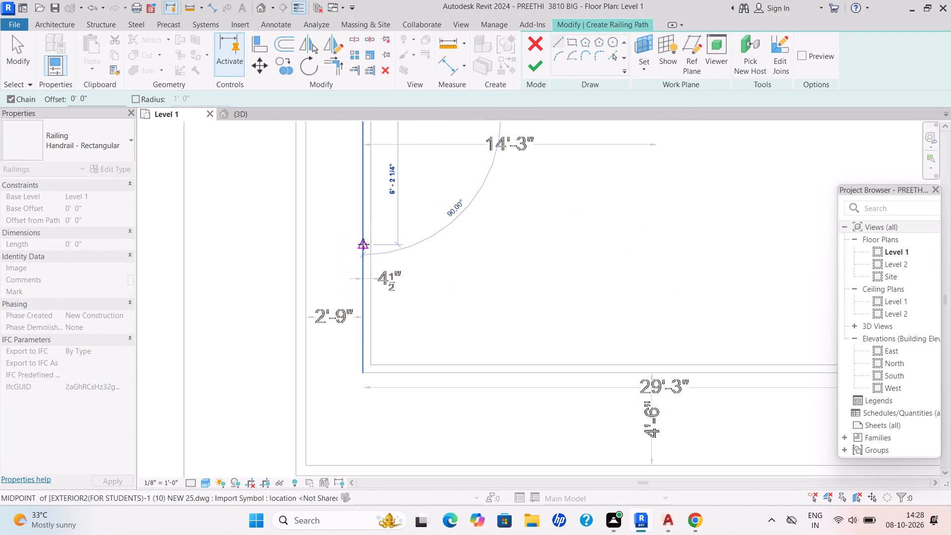
click(364, 378)
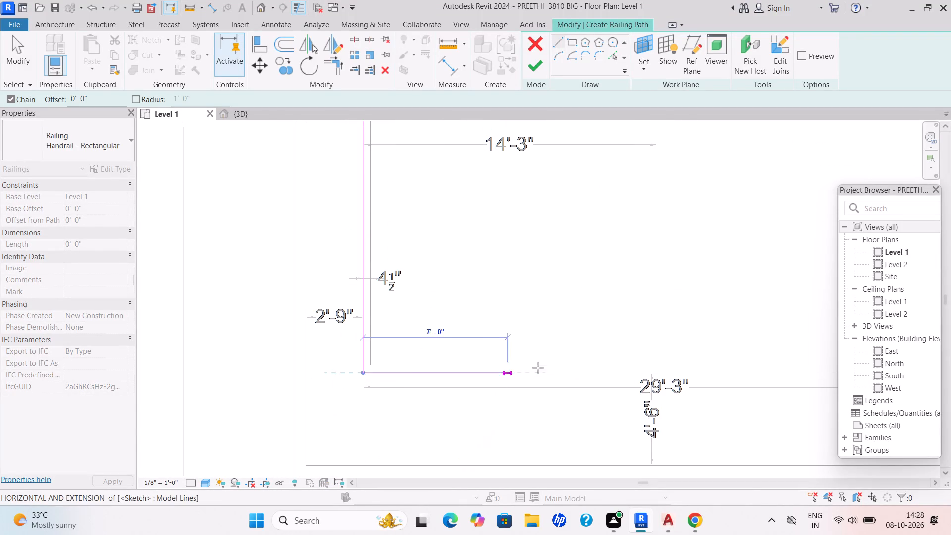
Continue the railing path along the terrace's 29'-3" edge and up its far side to the home theater wall's corner, and finish the railing.
scroll(609, 367, down, 2)
middle_drag(609, 367, 322, 385)
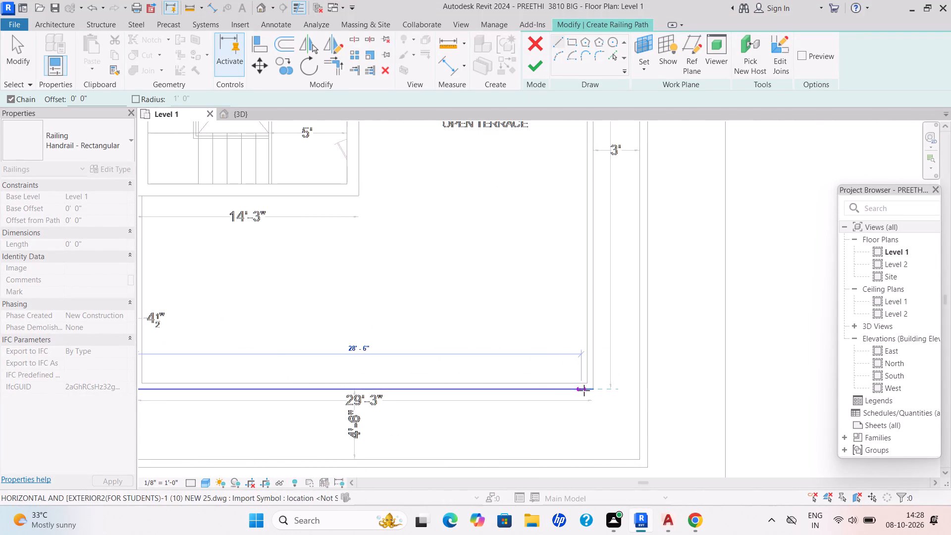
click(591, 390)
middle_drag(594, 222, 596, 288)
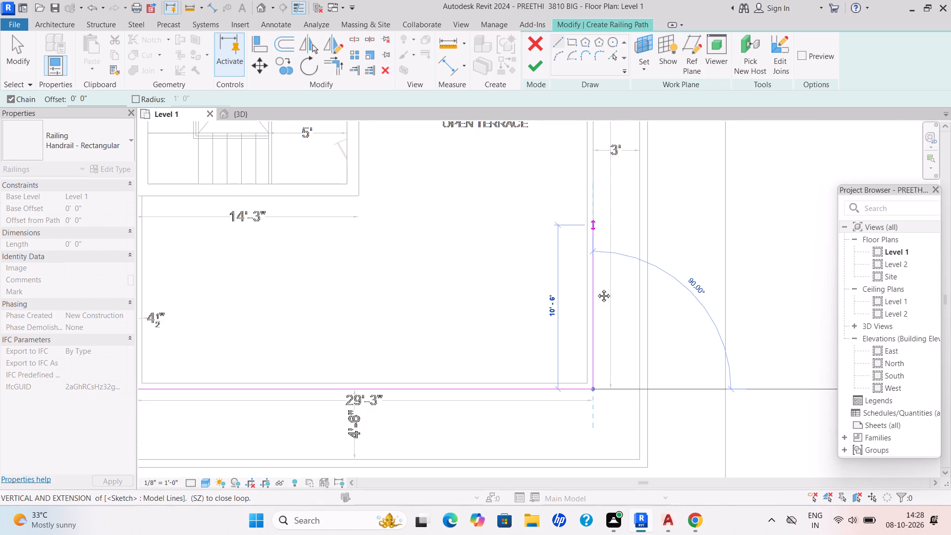
middle_drag(596, 288, 574, 374)
scroll(586, 333, down, 1)
middle_drag(574, 178, 552, 277)
scroll(548, 285, up, 5)
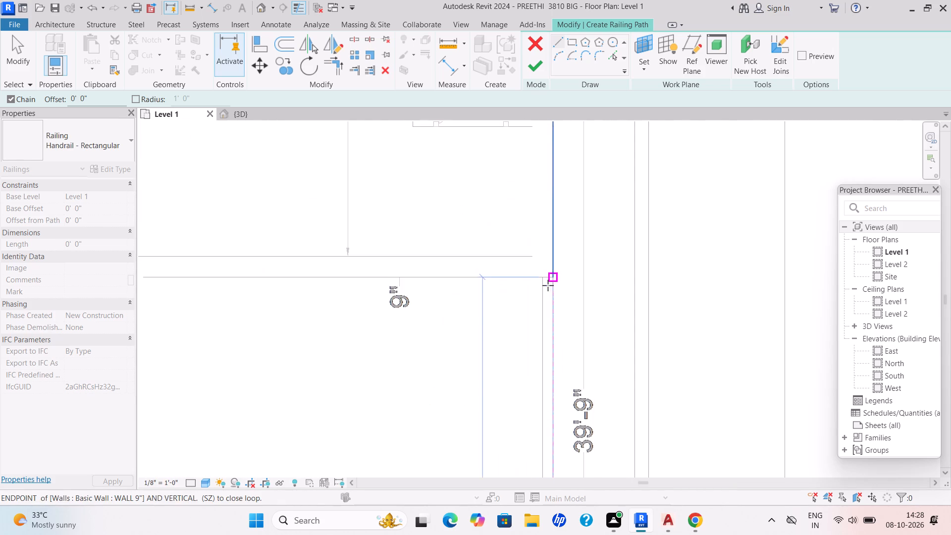
scroll(547, 290, up, 4)
click(556, 268)
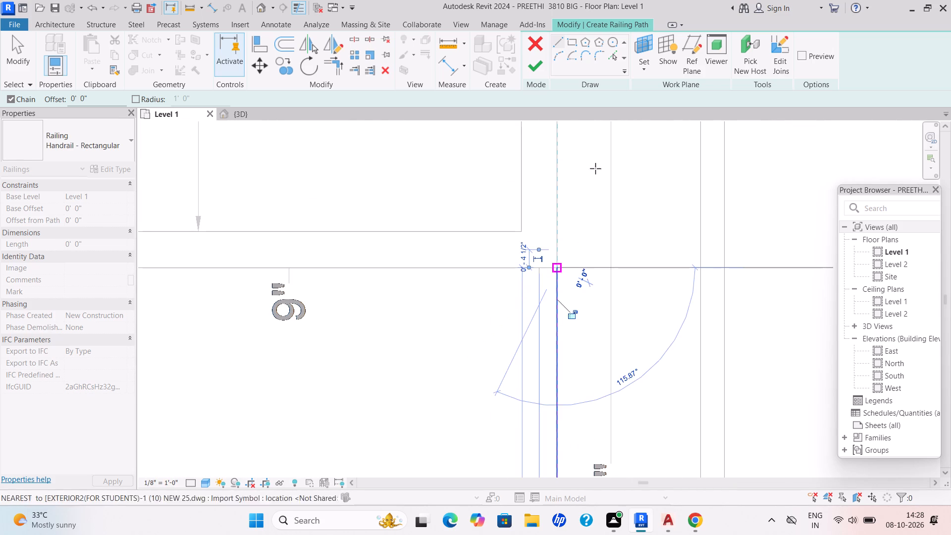
click(539, 74)
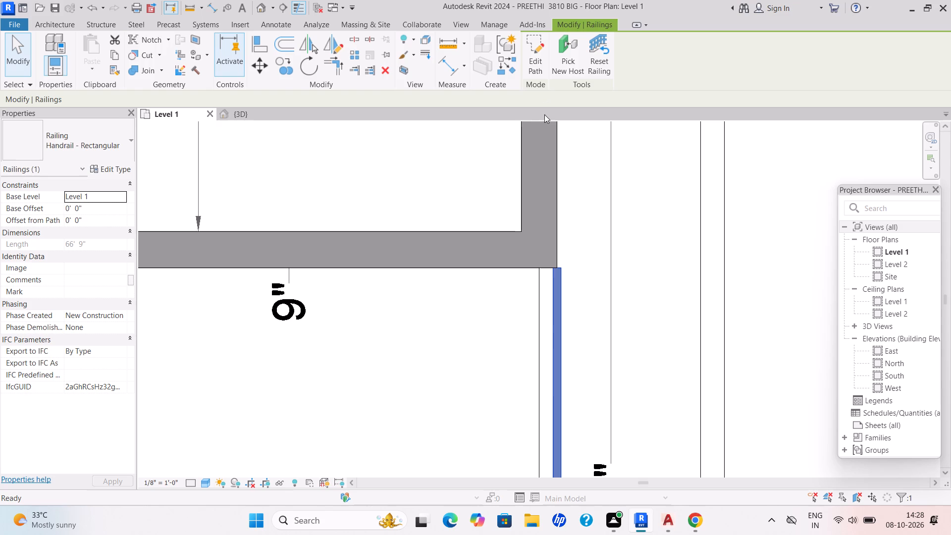
key(Escape)
Examine the open terrace railing from several sides in the 3D view.
scroll(573, 311, down, 2)
middle_drag(572, 312, 522, 160)
scroll(533, 220, down, 3)
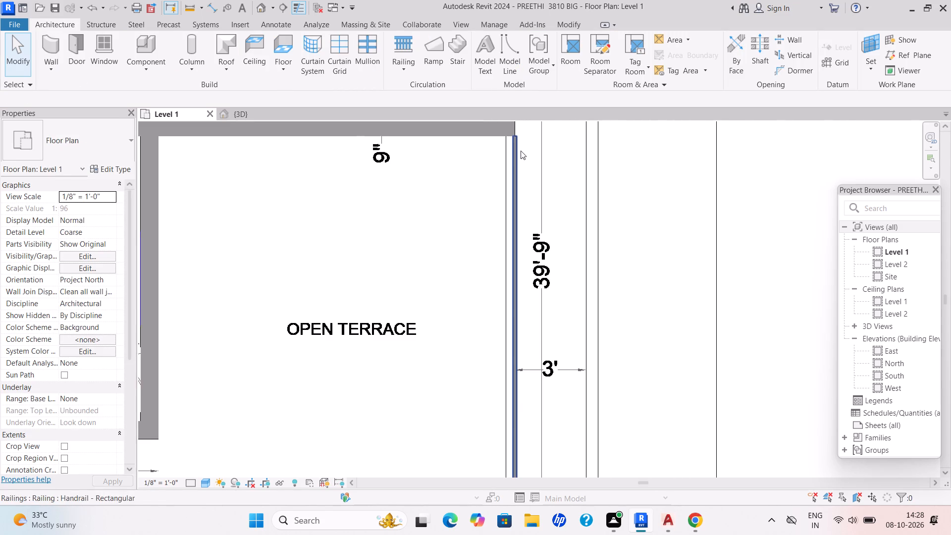
click(242, 115)
scroll(503, 244, down, 6)
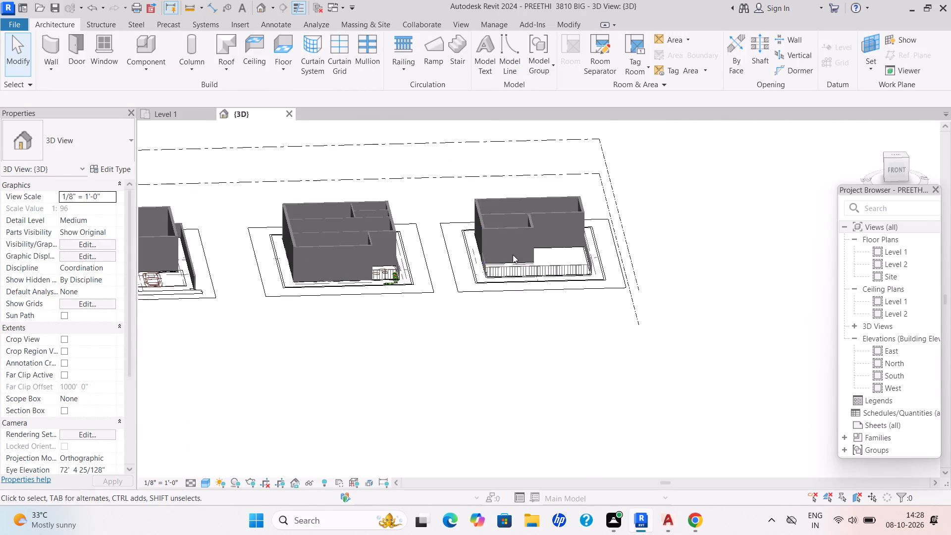
middle_drag(572, 286, 552, 340)
scroll(552, 340, down, 1)
scroll(569, 337, up, 10)
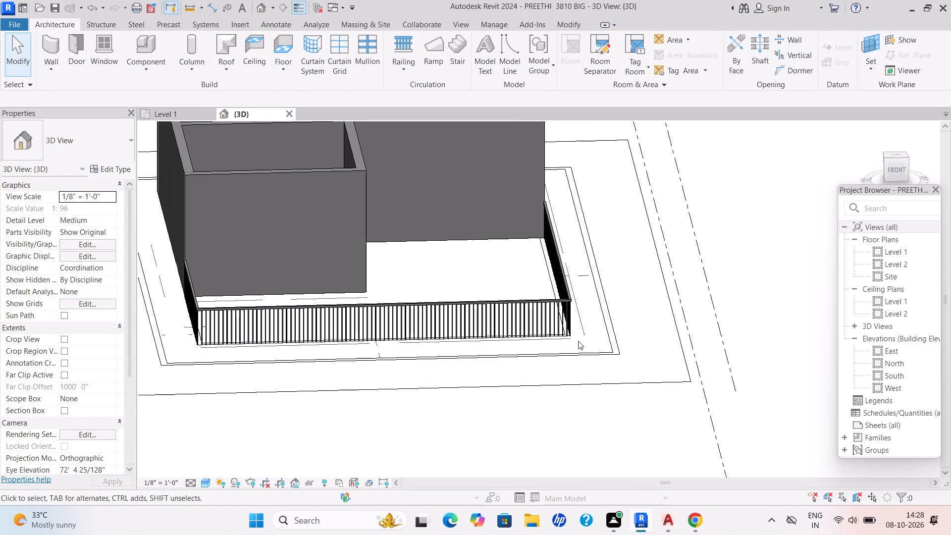
shift+middle_drag(560, 331, 603, 257)
shift+scroll(591, 268, up, 2)
scroll(223, 361, up, 1)
shift+middle_drag(224, 369, 298, 412)
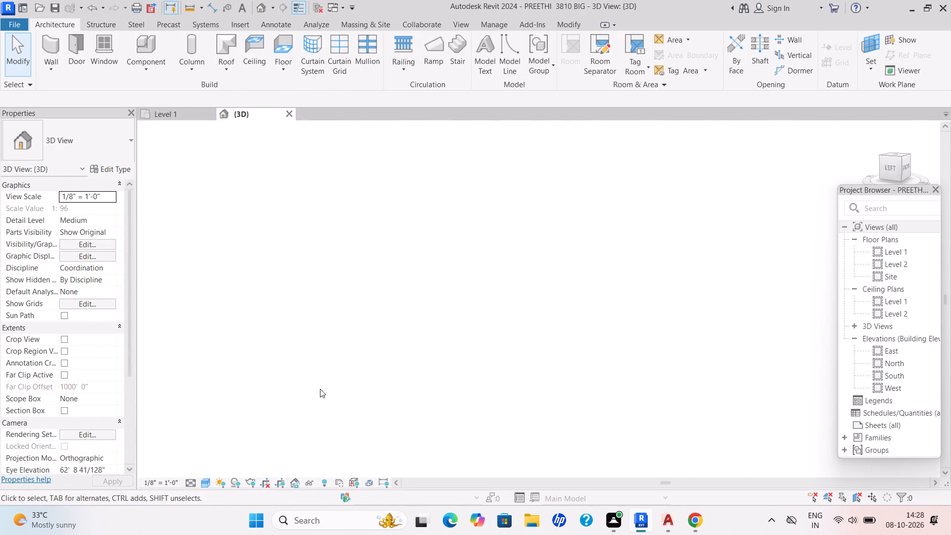
scroll(322, 385, down, 10)
middle_drag(388, 392, 599, 414)
scroll(284, 349, up, 5)
scroll(444, 290, up, 4)
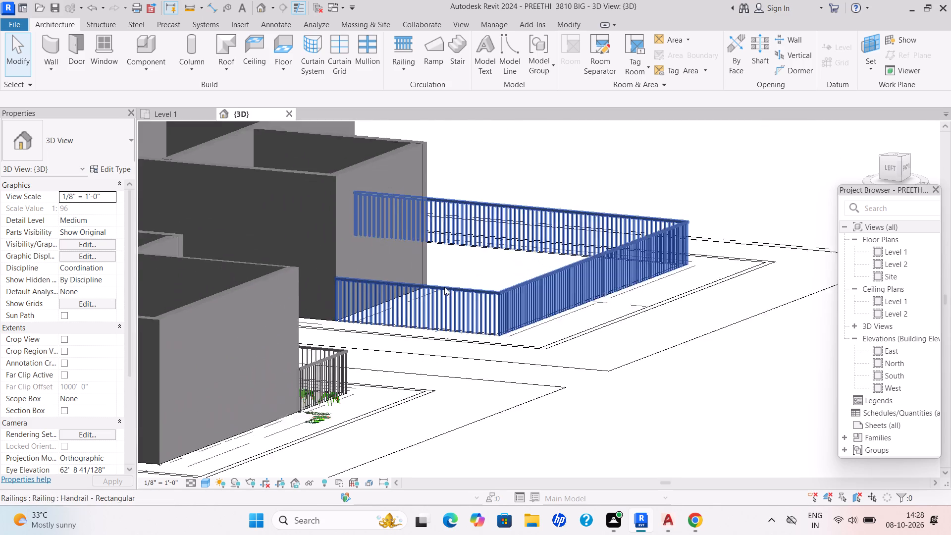
scroll(444, 287, up, 2)
scroll(339, 303, up, 3)
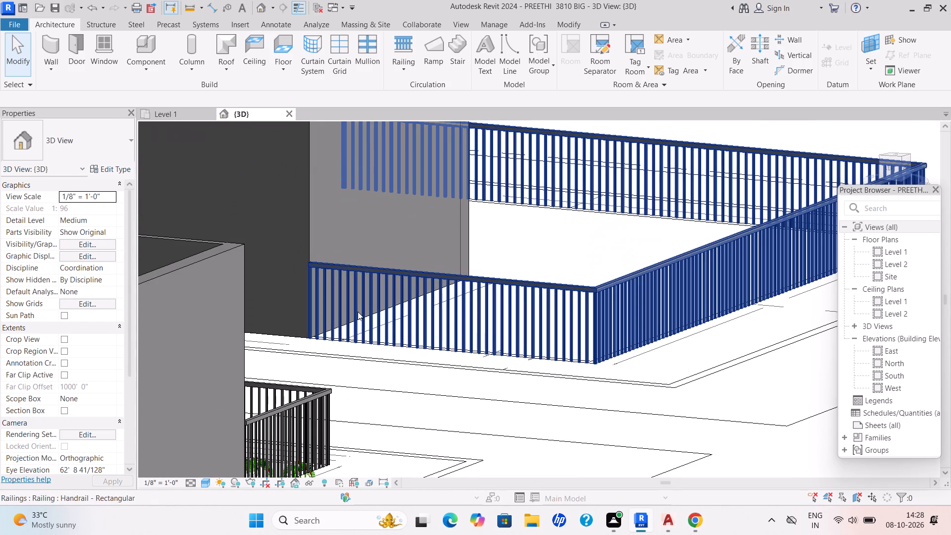
Return to the Level 1 floor plan and look over the three floor layouts, focusing on the ground floor's puja, kitchen and portico area.
click(183, 117)
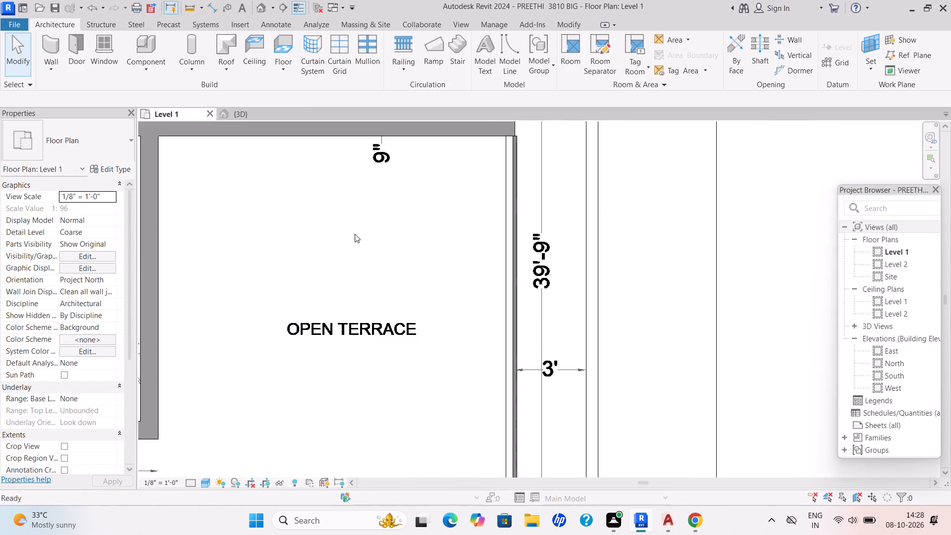
scroll(743, 319, down, 18)
middle_drag(483, 376, 389, 349)
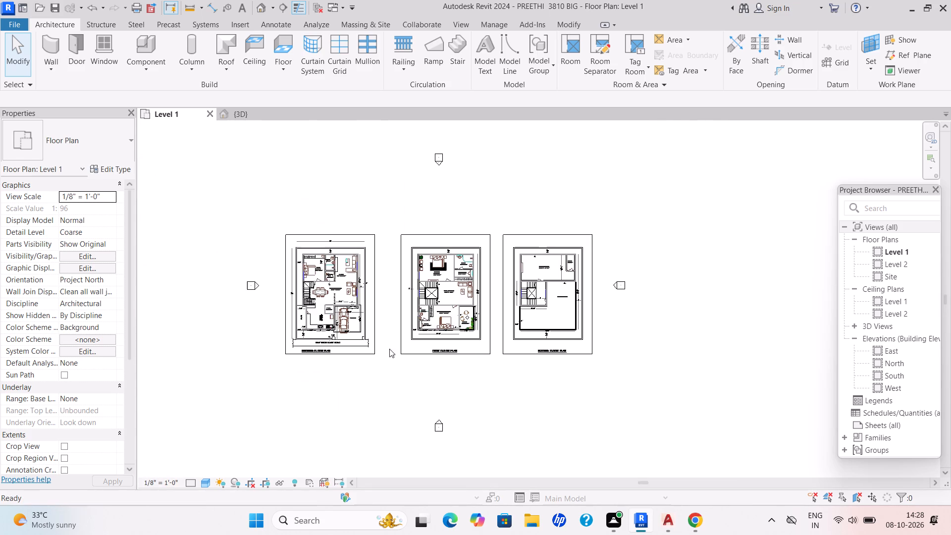
scroll(399, 354, up, 2)
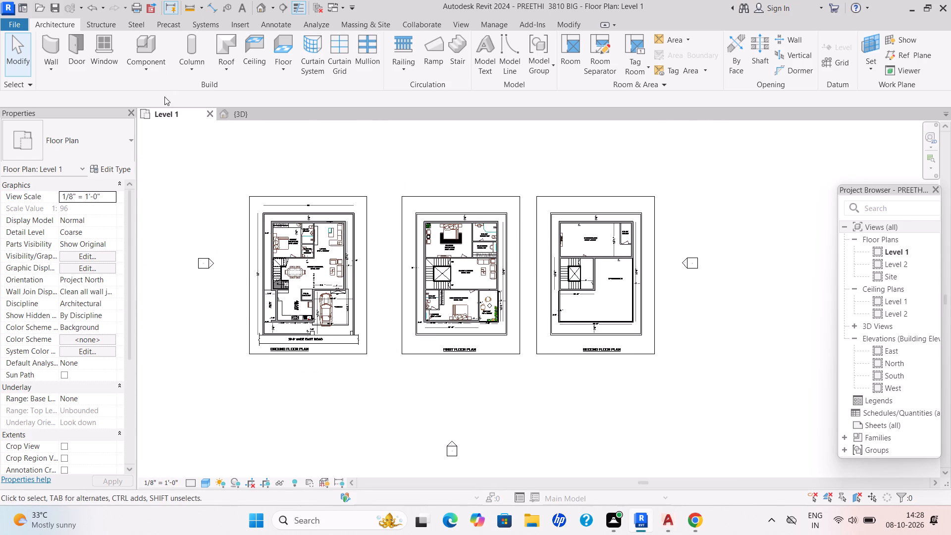
scroll(293, 282, up, 5)
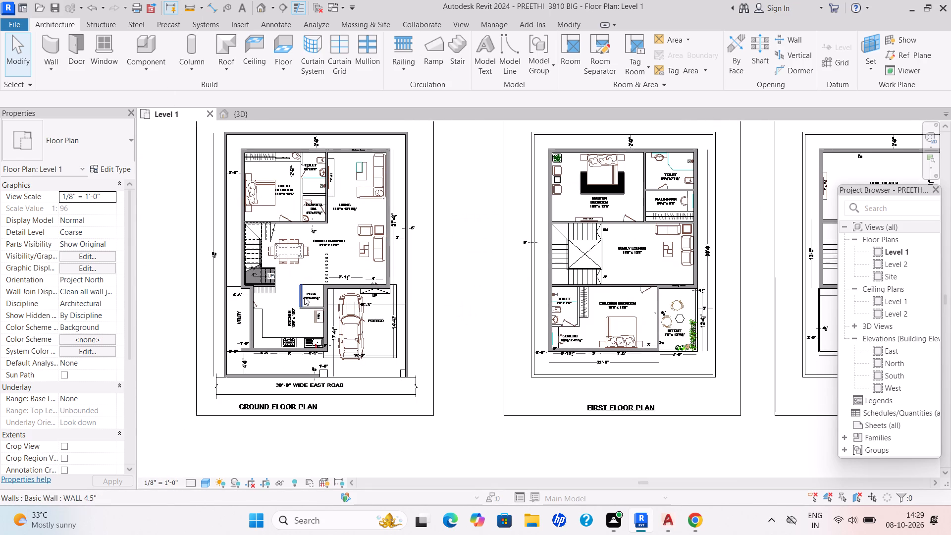
scroll(304, 297, up, 3)
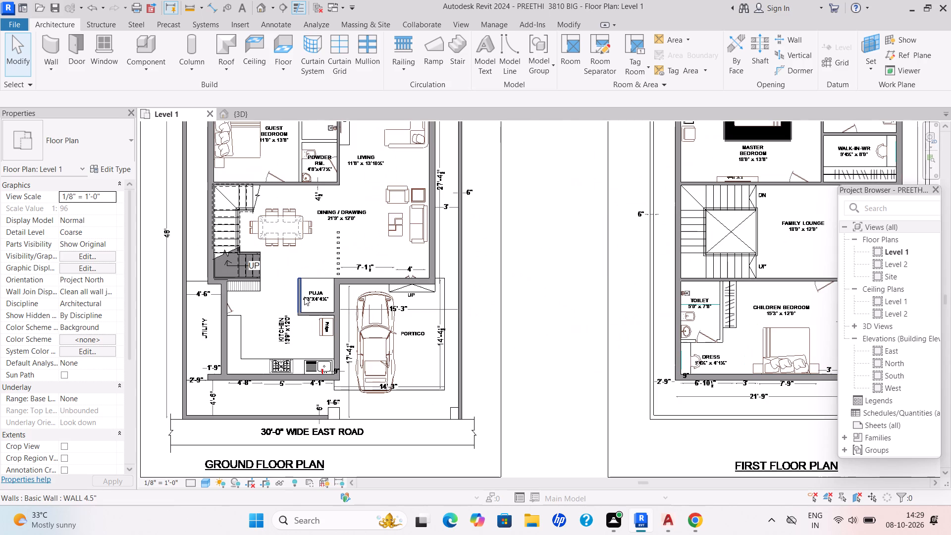
scroll(304, 297, up, 5)
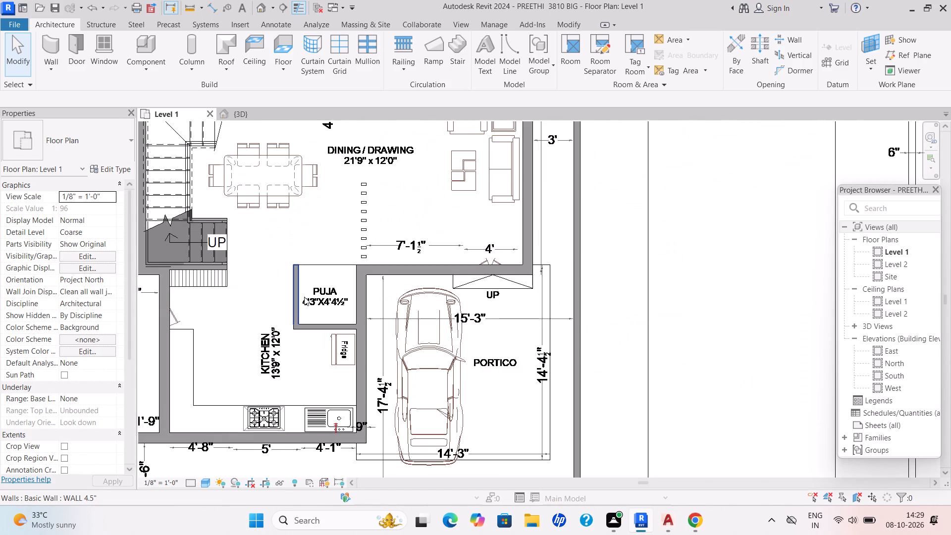
scroll(304, 297, up, 3)
scroll(316, 300, down, 7)
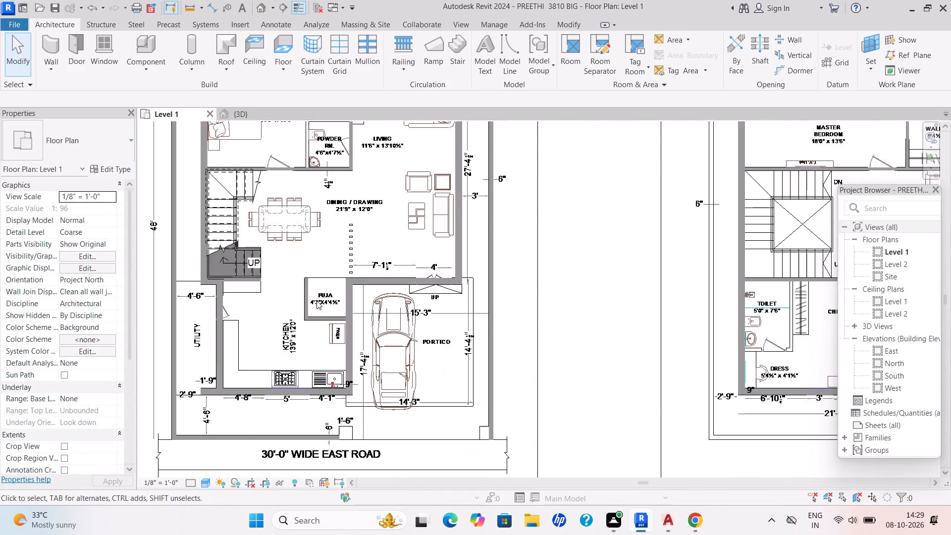
scroll(317, 301, down, 4)
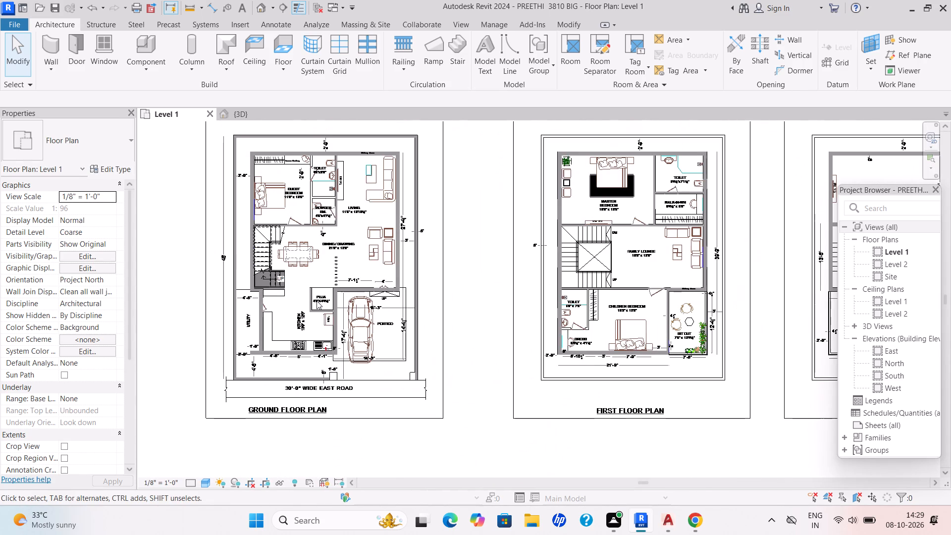
scroll(317, 301, up, 3)
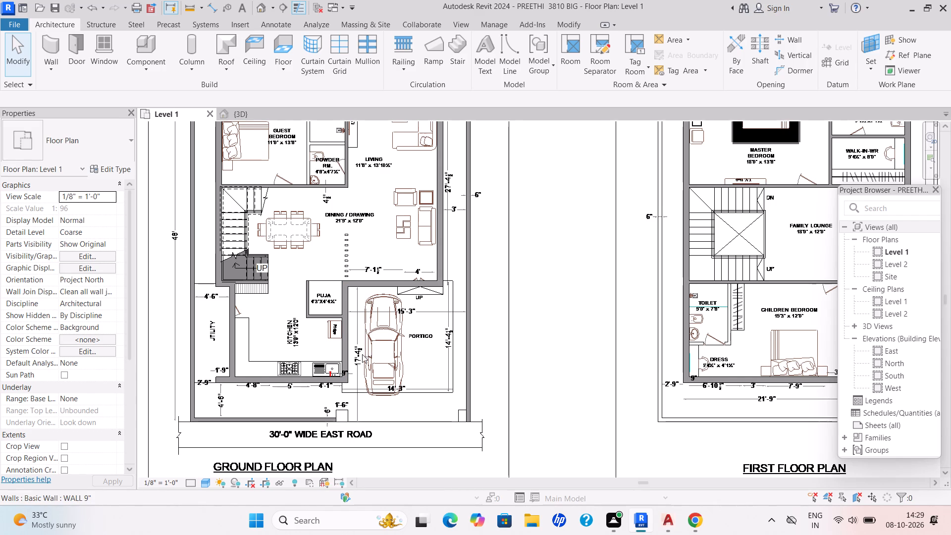
middle_drag(358, 355, 315, 383)
scroll(423, 279, down, 4)
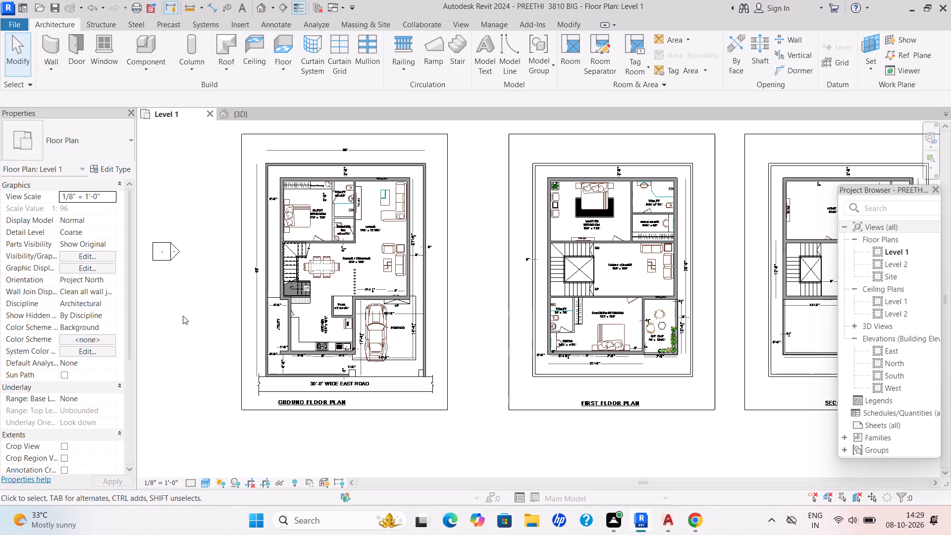
Load the gate_16438 gate family into the project as a component for placement.
click(141, 79)
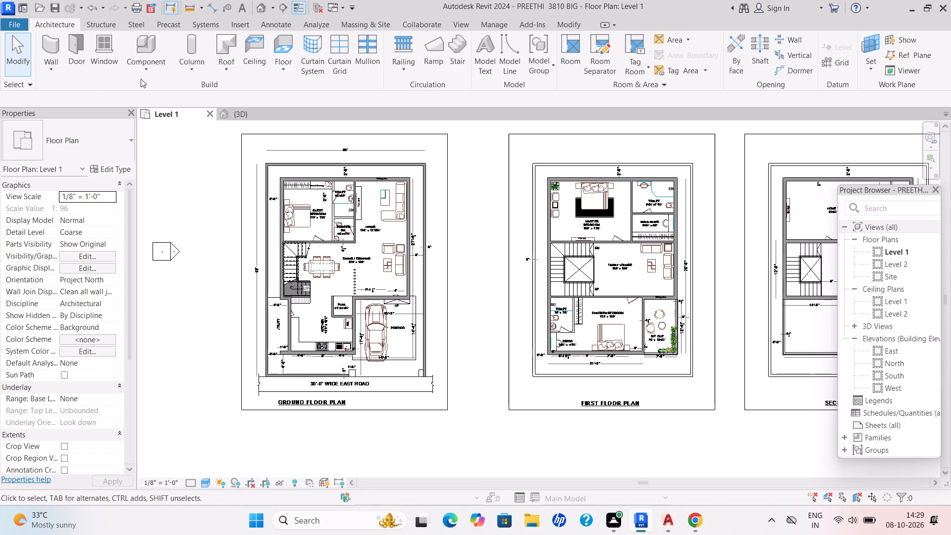
click(147, 72)
click(155, 91)
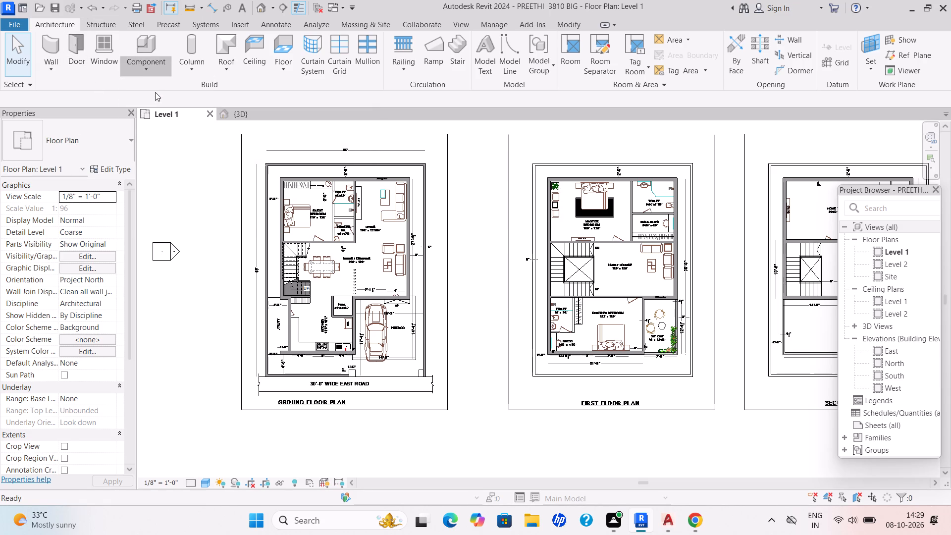
double_click(534, 43)
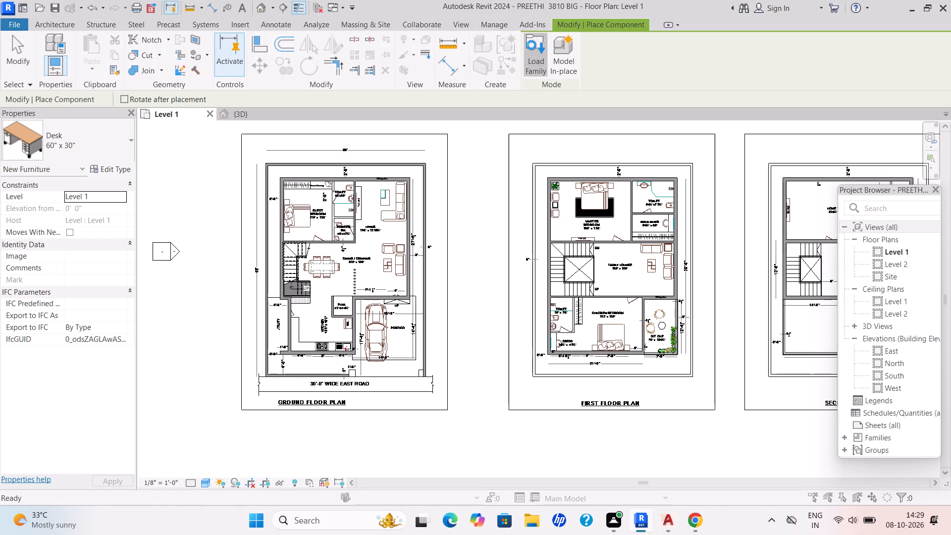
scroll(590, 238, down, 2)
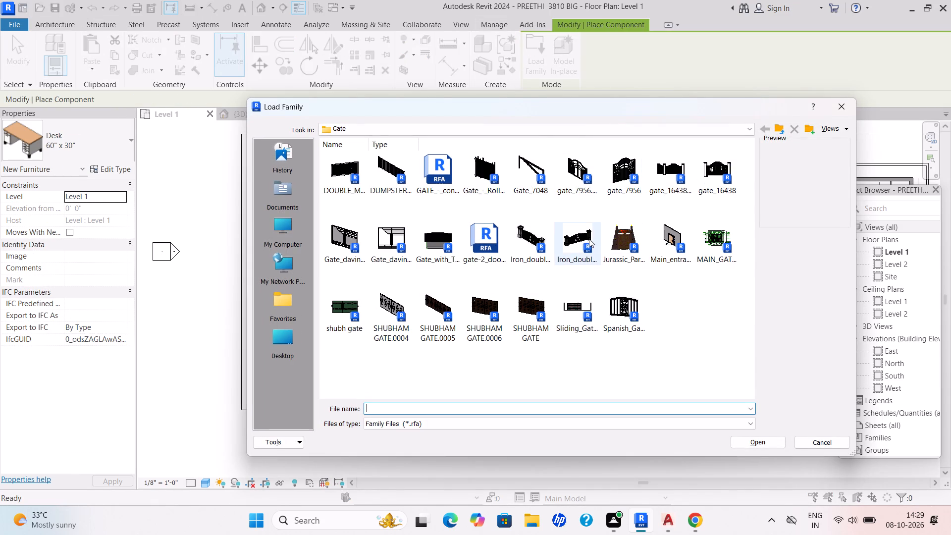
scroll(589, 239, down, 3)
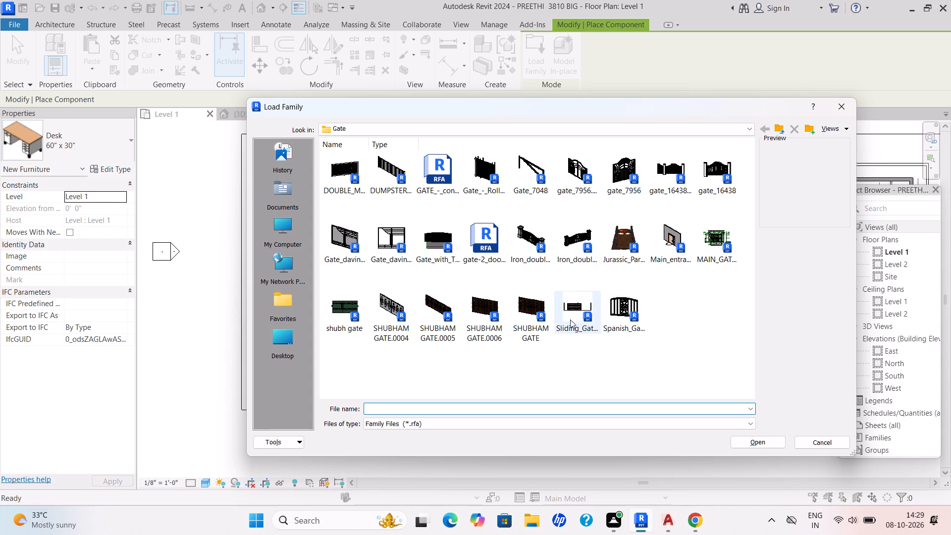
click(708, 177)
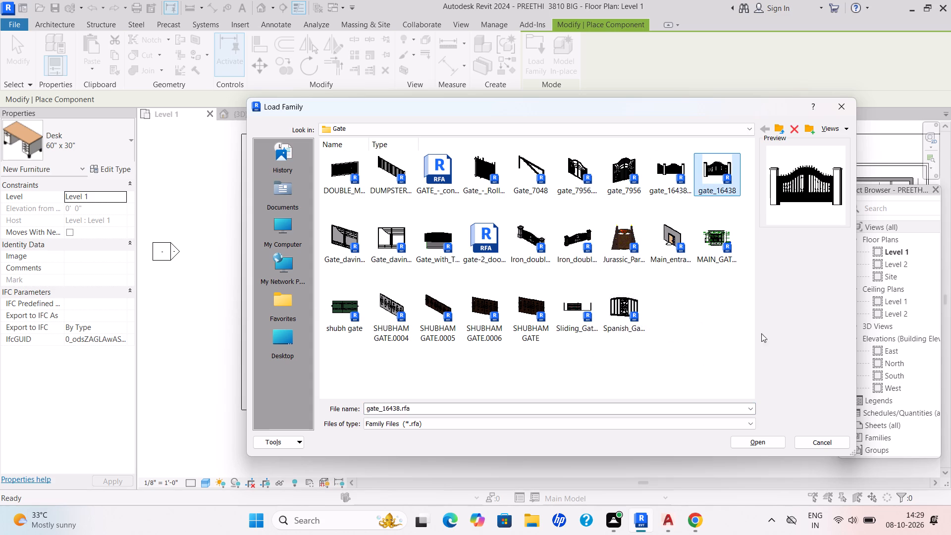
click(762, 442)
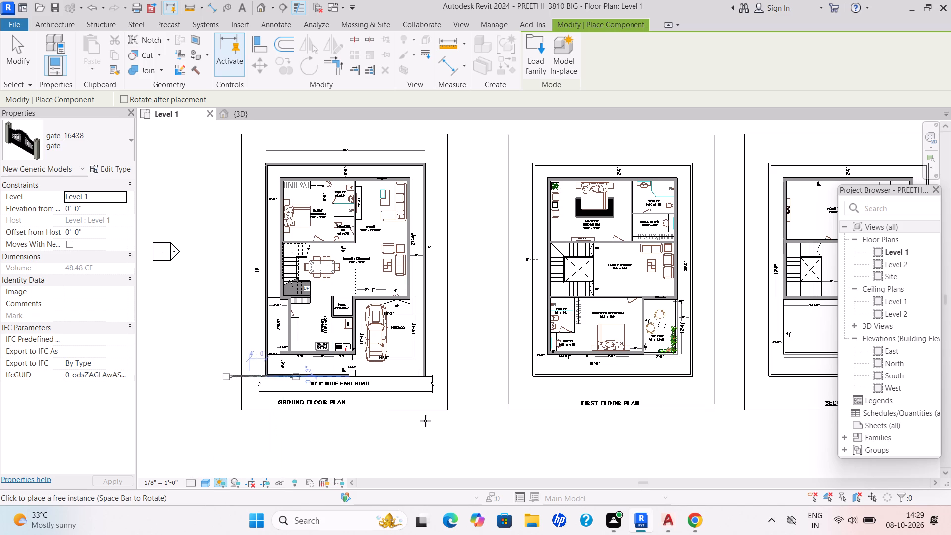
Place the gate across the compound wall opening in front of the portico on the ground floor plan.
scroll(366, 388, up, 5)
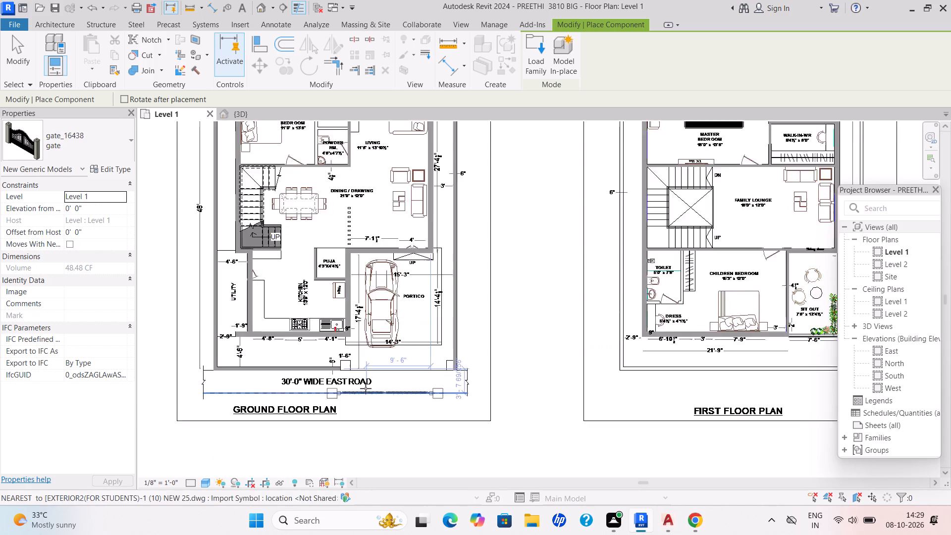
scroll(370, 368, up, 4)
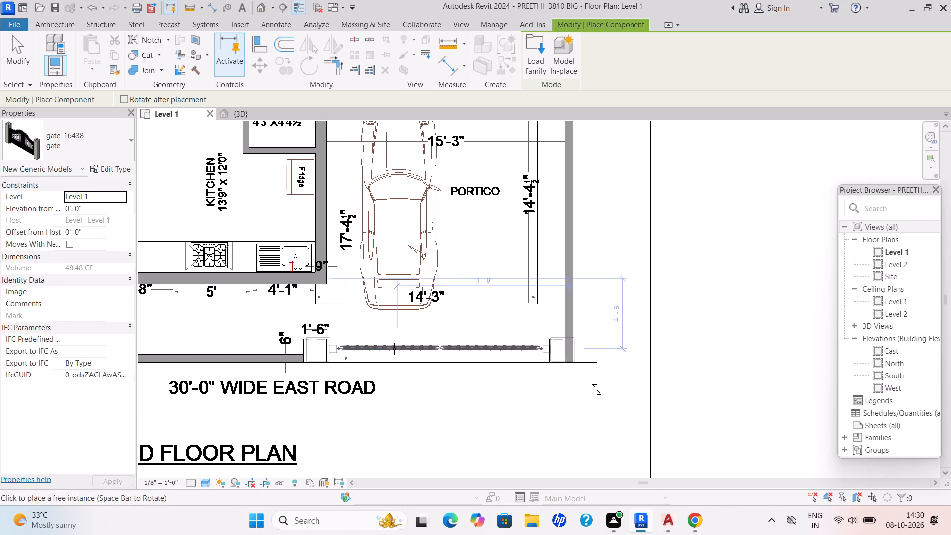
click(394, 349)
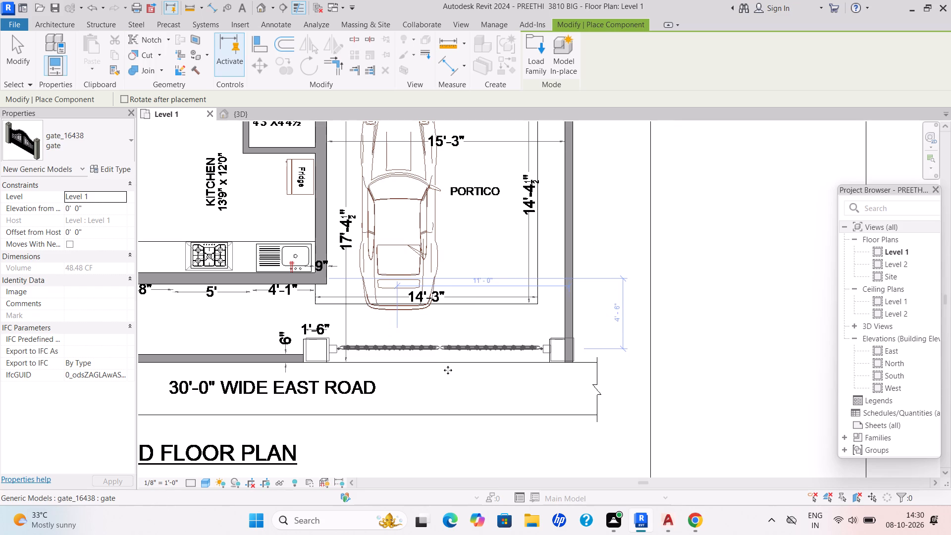
Align the outer side of the gate's kitchen-side pillar with the end of the front compound wall.
click(256, 46)
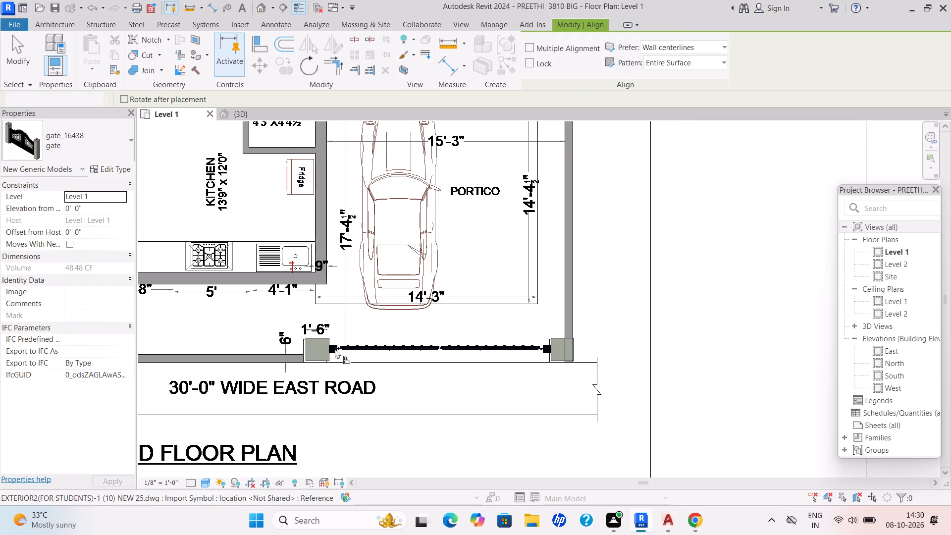
scroll(336, 362, up, 10)
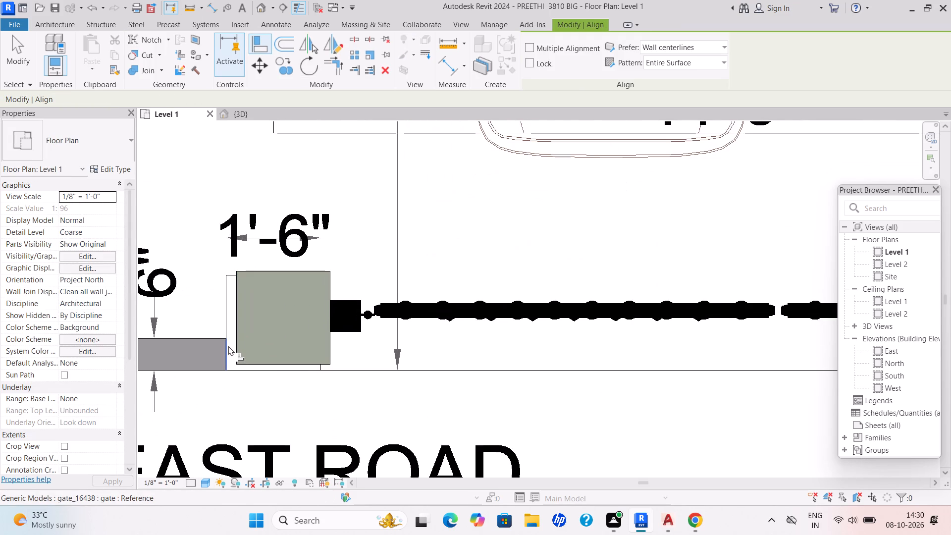
click(228, 346)
click(235, 343)
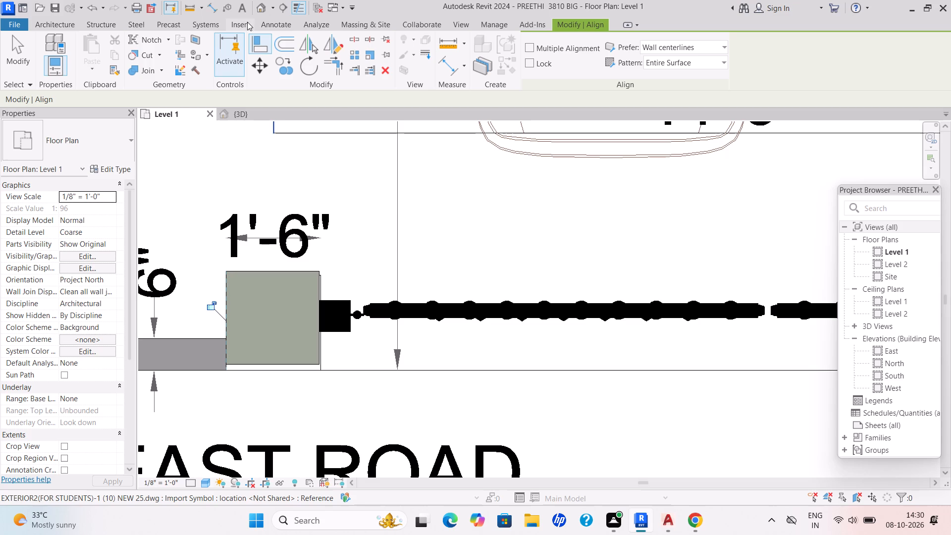
Align the gate pillar's road-side face with the compound wall's outer line, and check the fit at the far pillar.
click(263, 44)
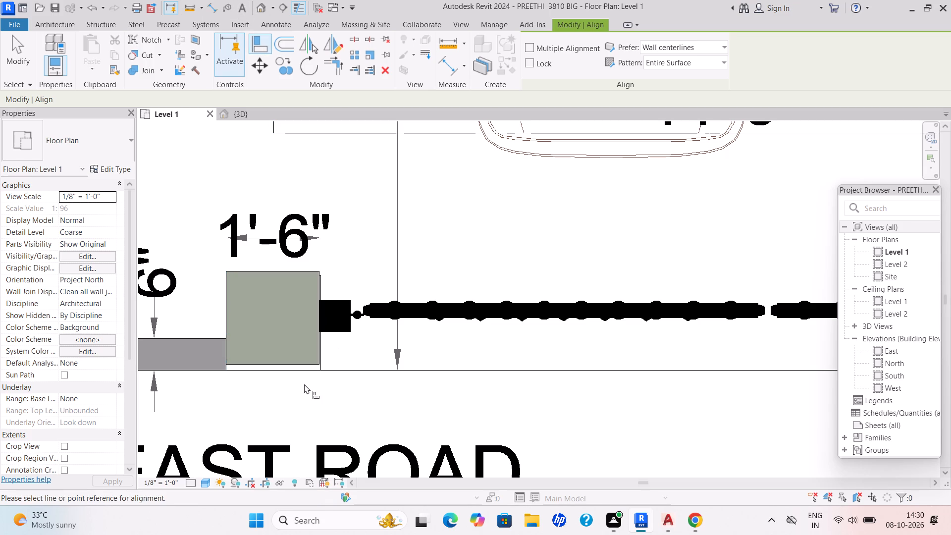
scroll(304, 384, up, 3)
click(302, 367)
click(308, 355)
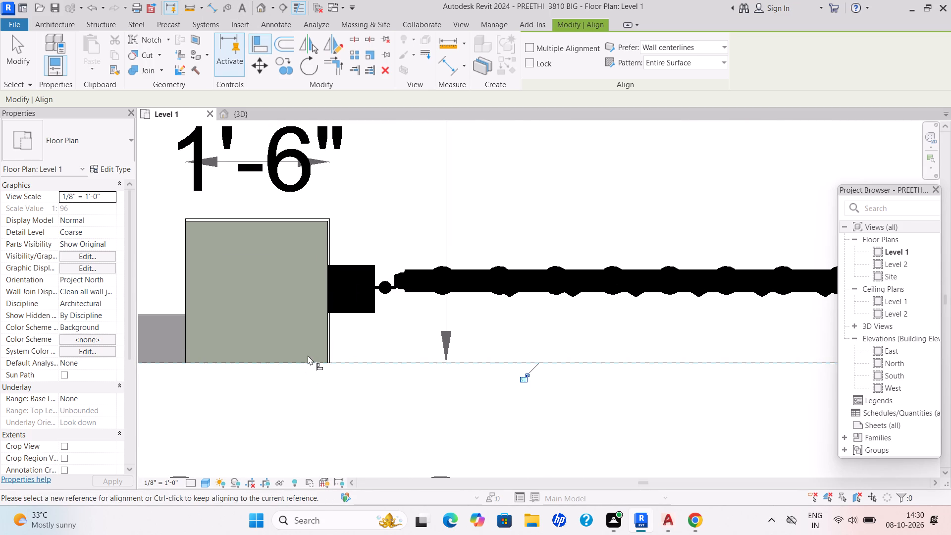
middle_drag(339, 318, 307, 332)
scroll(331, 324, down, 11)
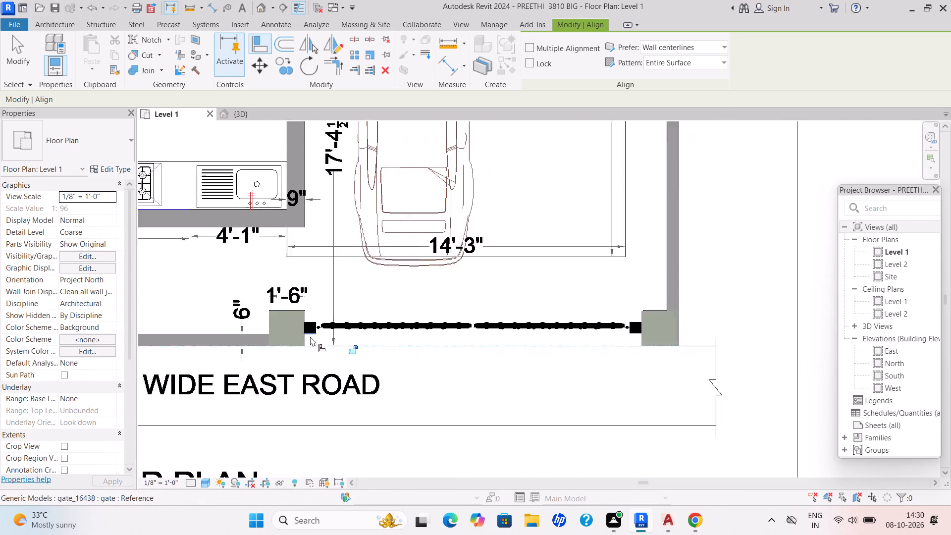
middle_drag(438, 348, 336, 390)
scroll(336, 390, up, 1)
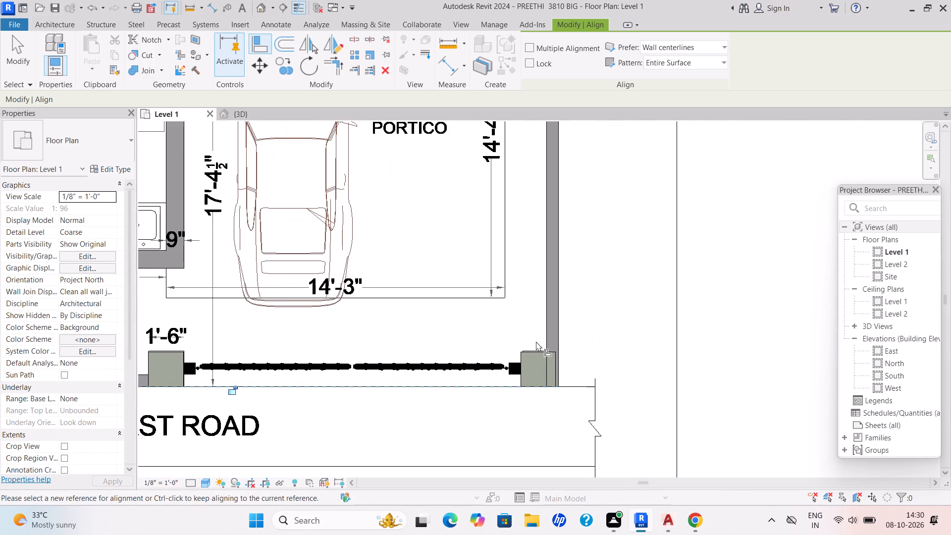
scroll(536, 341, up, 1)
scroll(536, 341, down, 4)
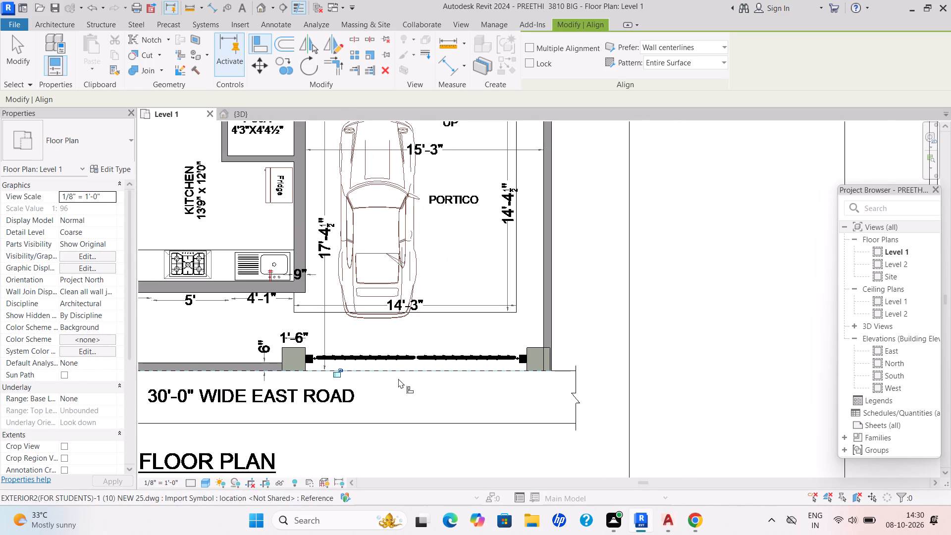
scroll(547, 346, up, 3)
key(Escape)
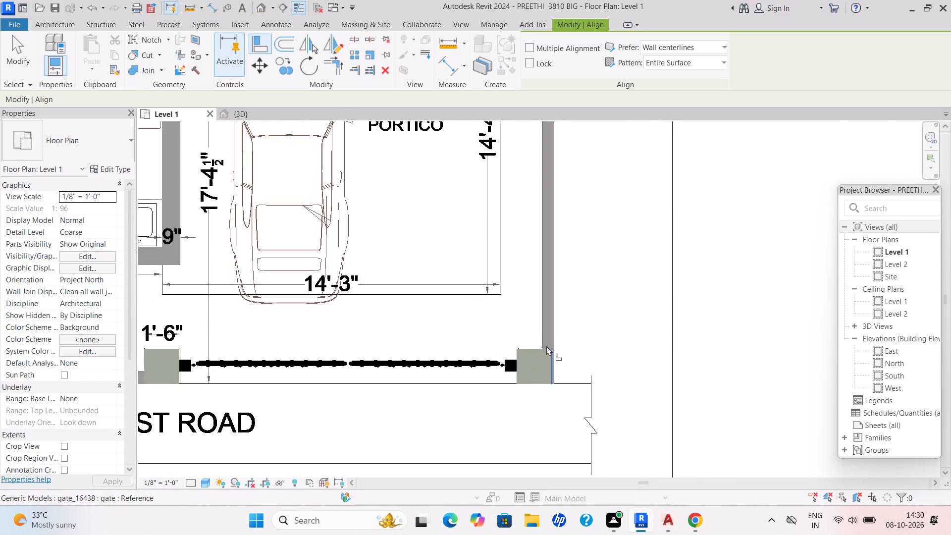
key(Escape)
Examine the placed entrance gate and the three floor models from several sides in the 3D view.
scroll(277, 360, down, 2)
middle_drag(279, 360, 460, 313)
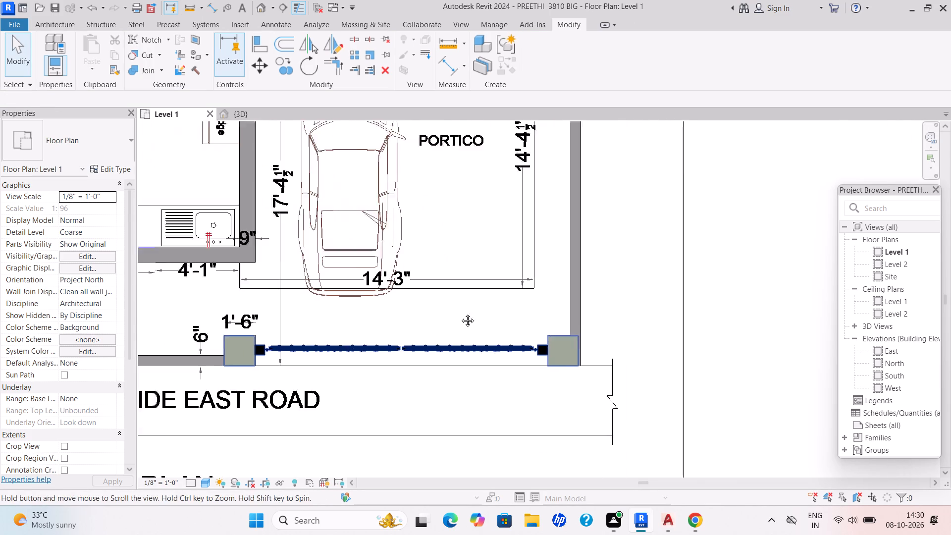
middle_drag(460, 313, 476, 312)
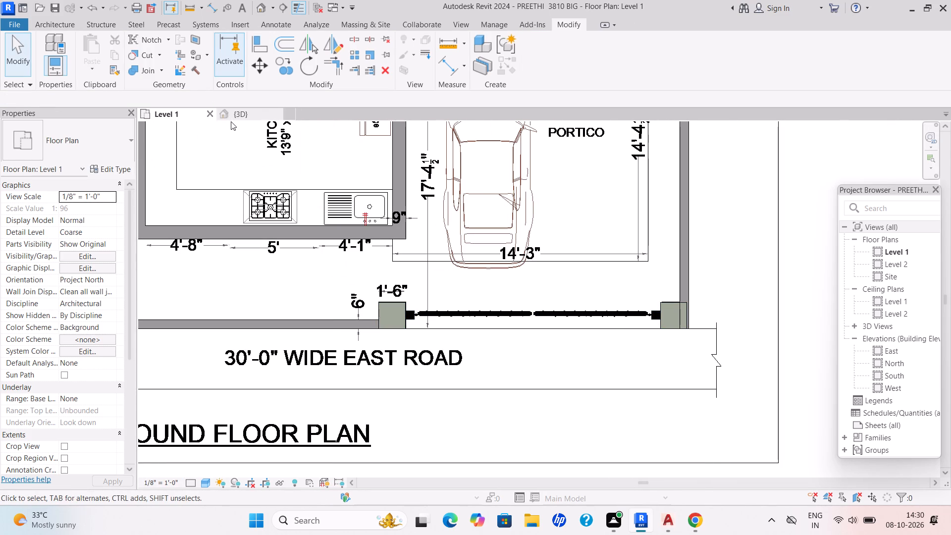
click(233, 119)
scroll(280, 207, down, 11)
scroll(310, 236, down, 4)
scroll(230, 270, up, 4)
scroll(229, 271, down, 4)
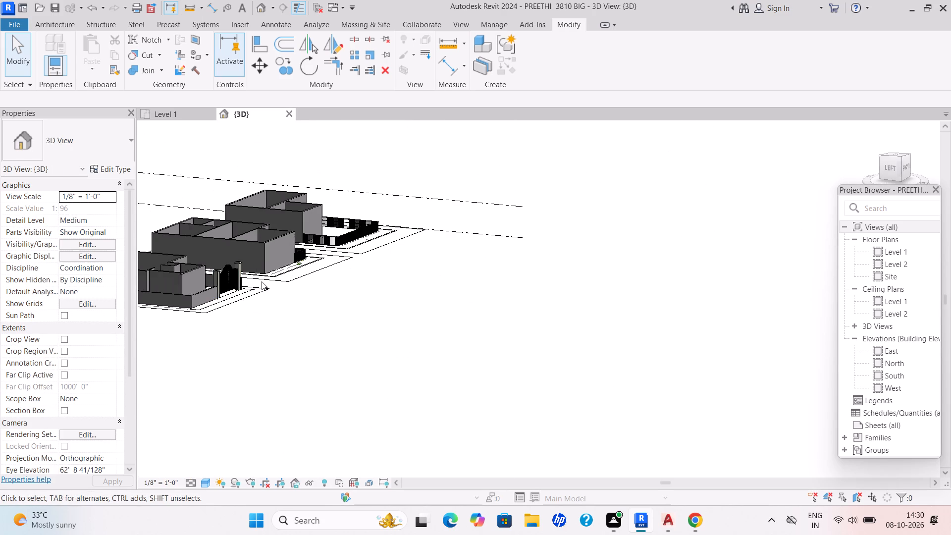
shift+middle_drag(262, 282, 298, 287)
shift+middle_drag(299, 282, 329, 373)
scroll(336, 335, down, 3)
middle_drag(336, 335, 456, 407)
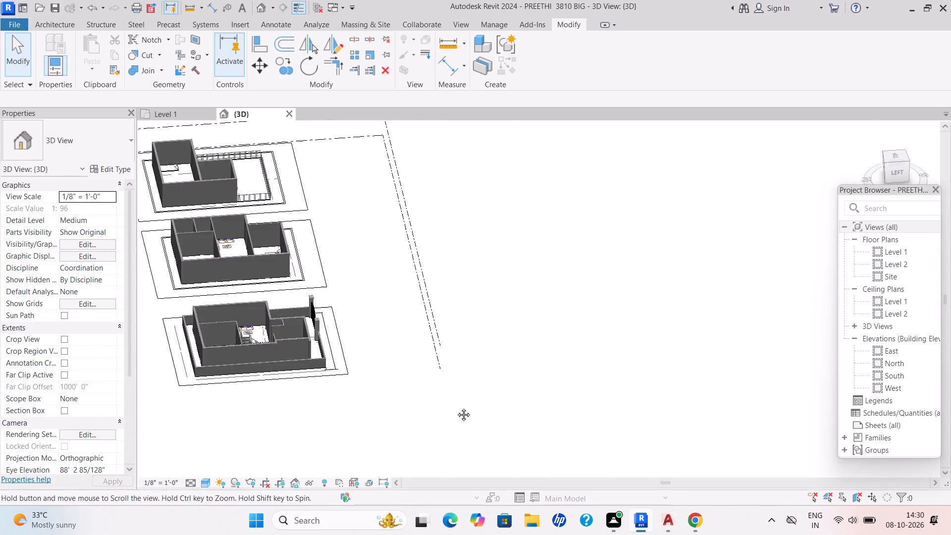
middle_drag(456, 407, 466, 412)
scroll(456, 407, down, 2)
middle_drag(414, 395, 318, 411)
shift+scroll(317, 410, up, 1)
middle_drag(441, 410, 305, 410)
shift+scroll(304, 410, up, 1)
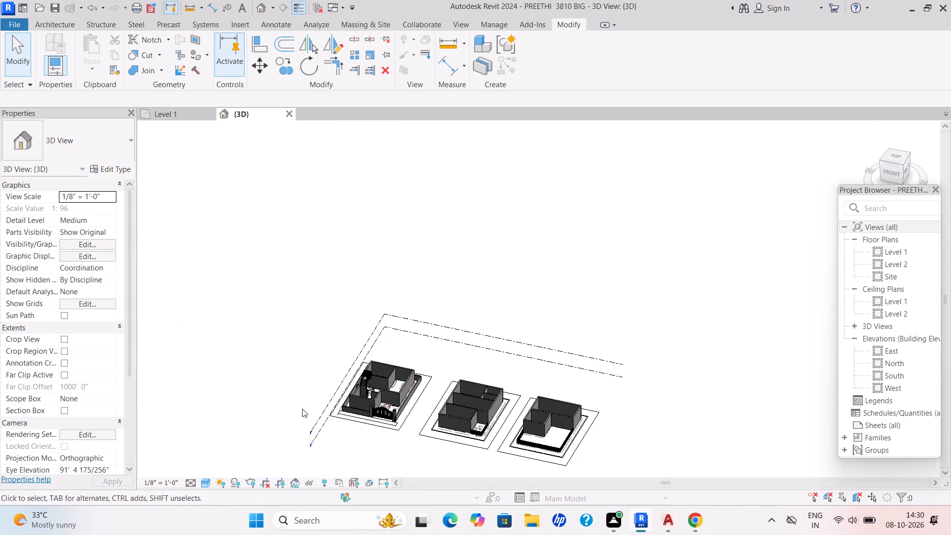
scroll(421, 380, up, 7)
middle_drag(416, 379, 428, 318)
scroll(407, 329, up, 3)
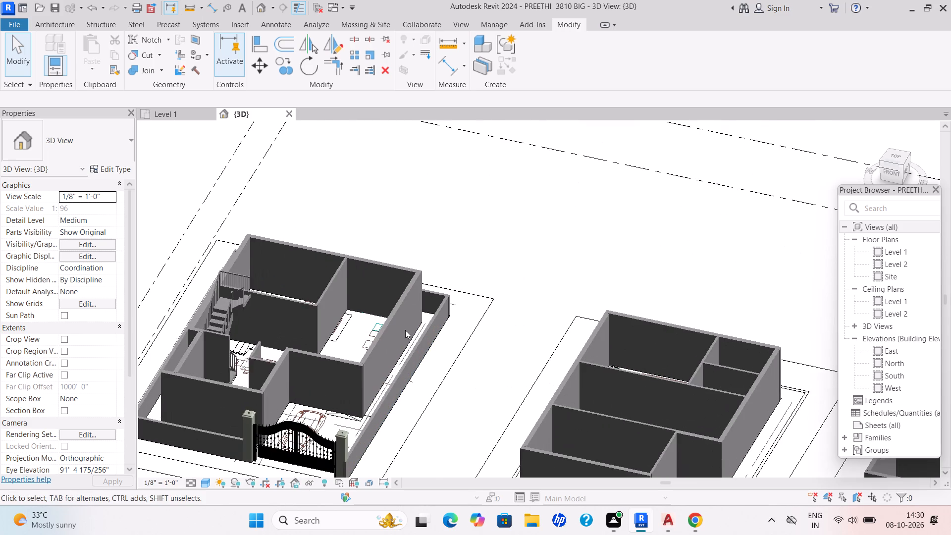
On the Level 1 plan, start an architectural wall and duplicate the Generic - 5" wall type as W 2".
click(158, 114)
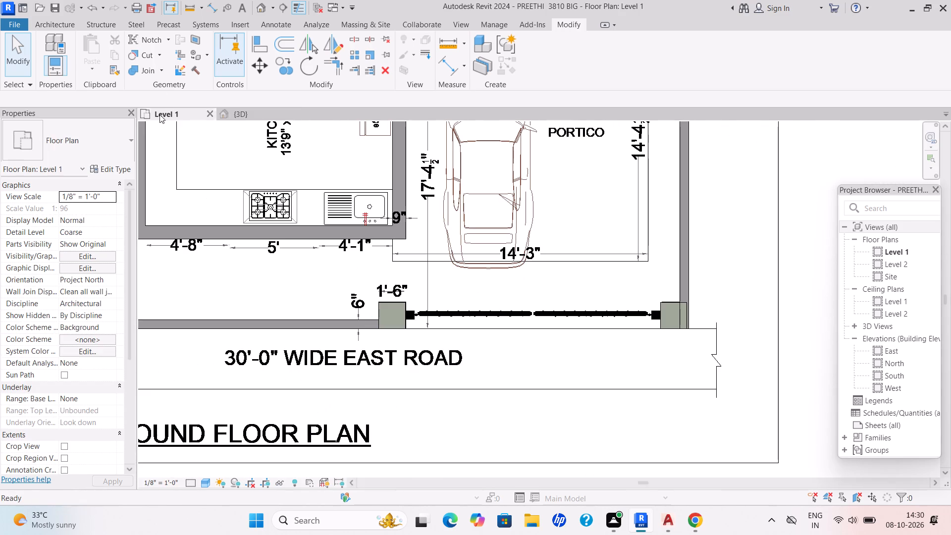
scroll(336, 232, down, 6)
middle_drag(330, 245, 283, 335)
scroll(286, 328, down, 1)
scroll(304, 279, up, 2)
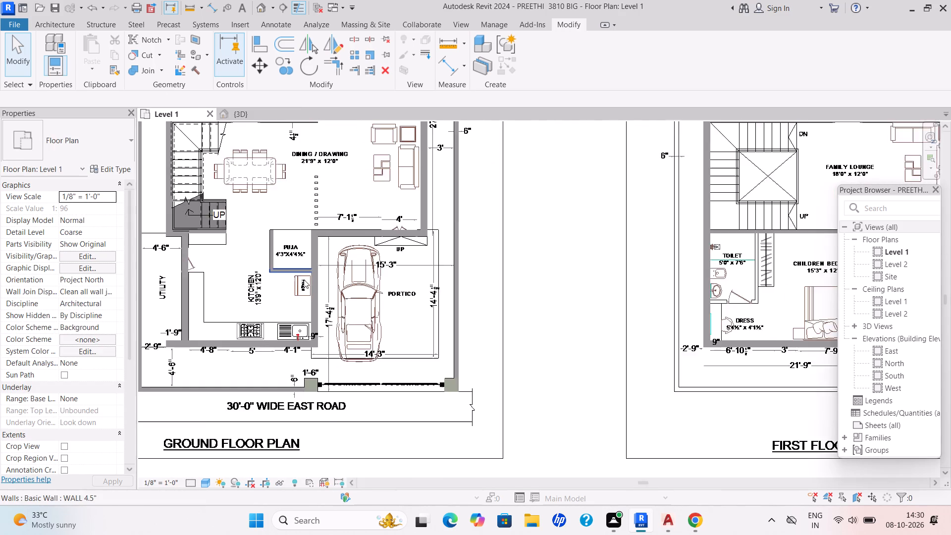
scroll(304, 279, up, 1)
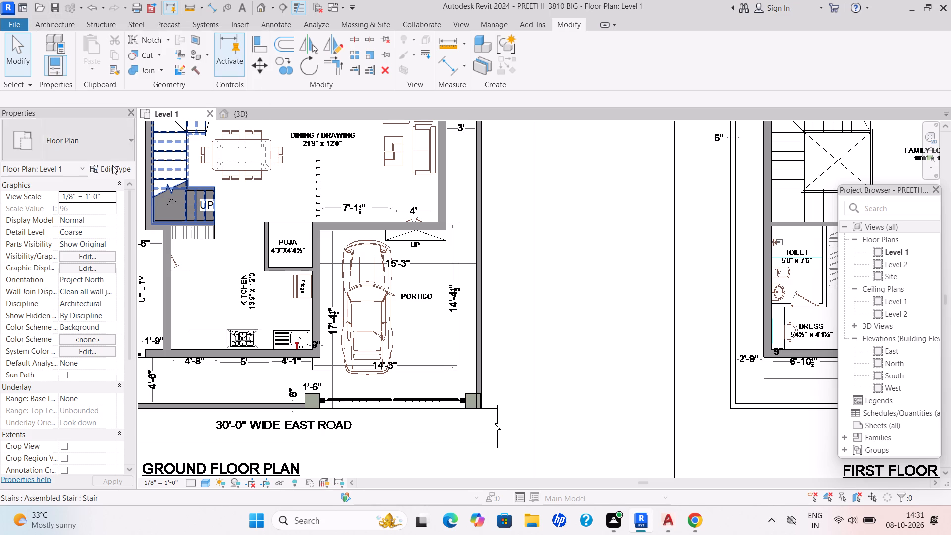
scroll(192, 284, up, 3)
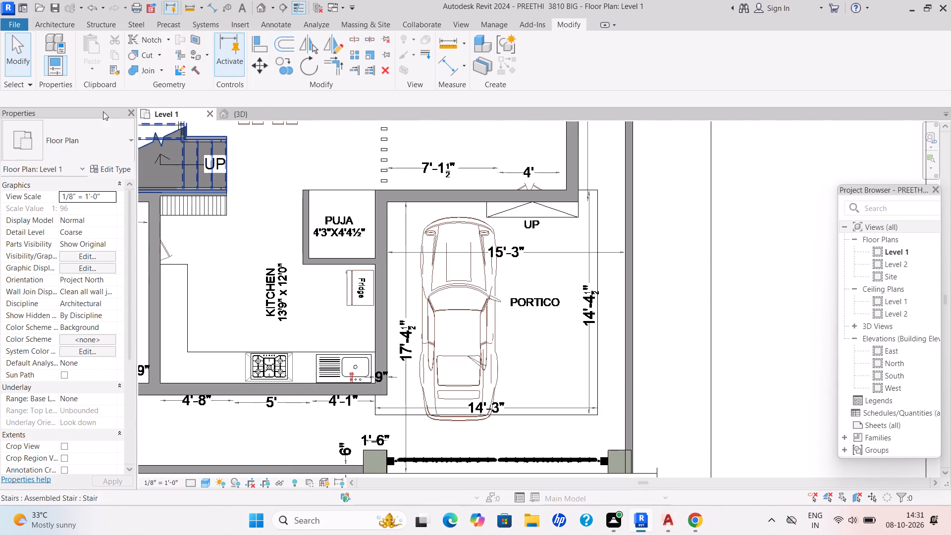
click(62, 27)
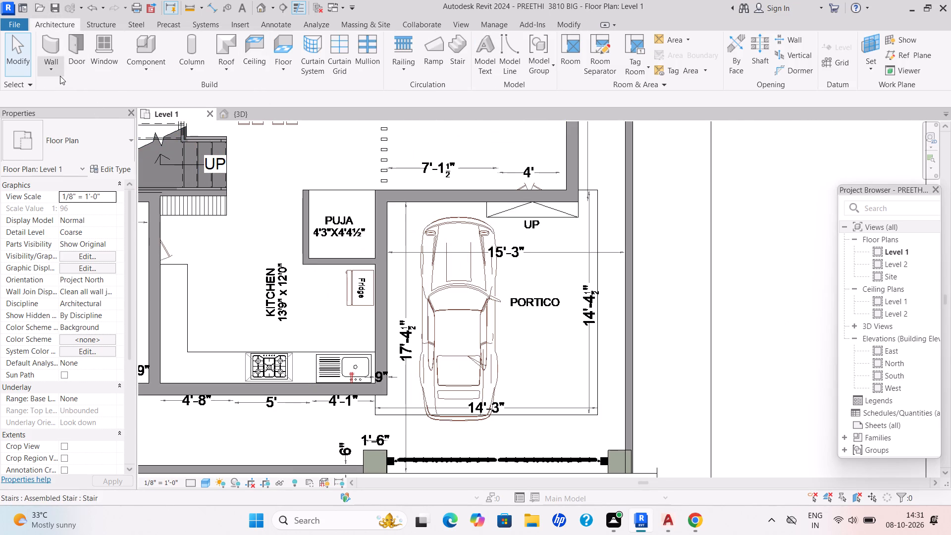
click(53, 68)
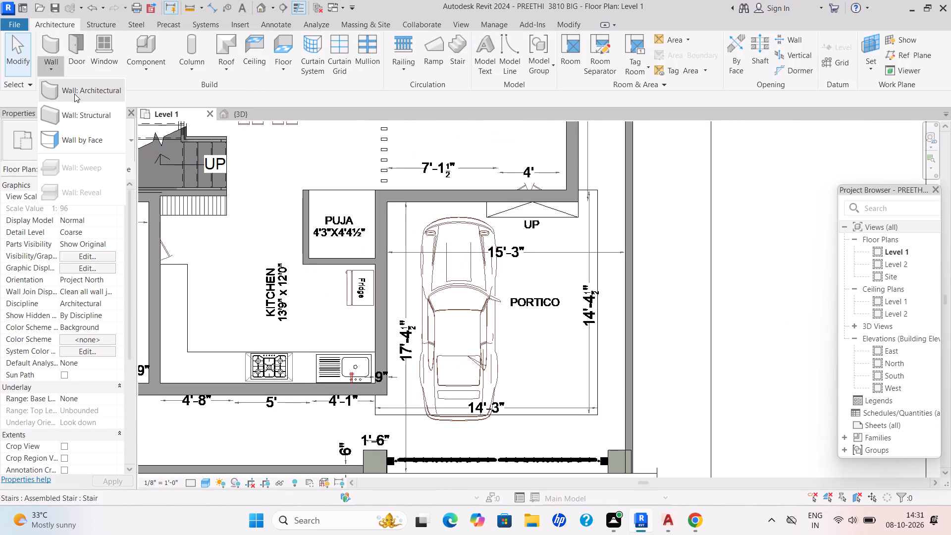
click(74, 94)
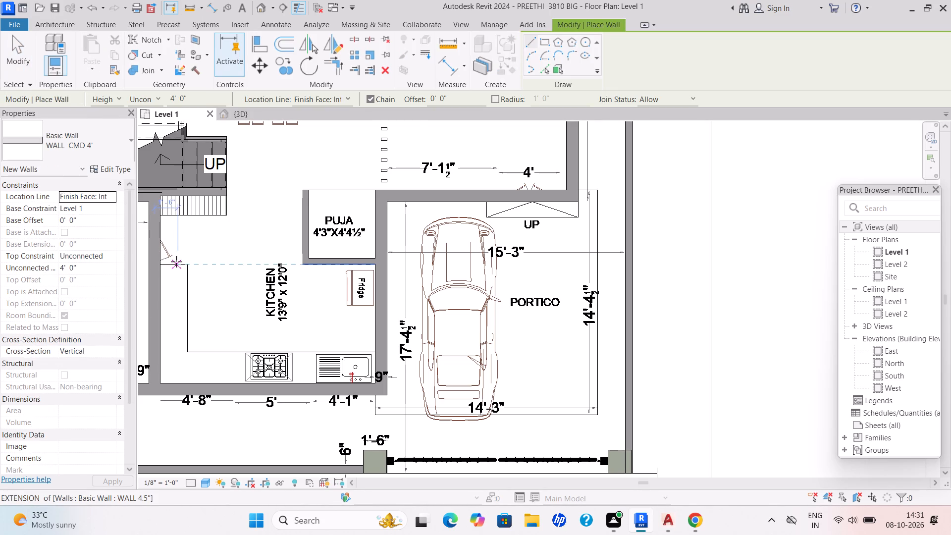
scroll(170, 262, up, 4)
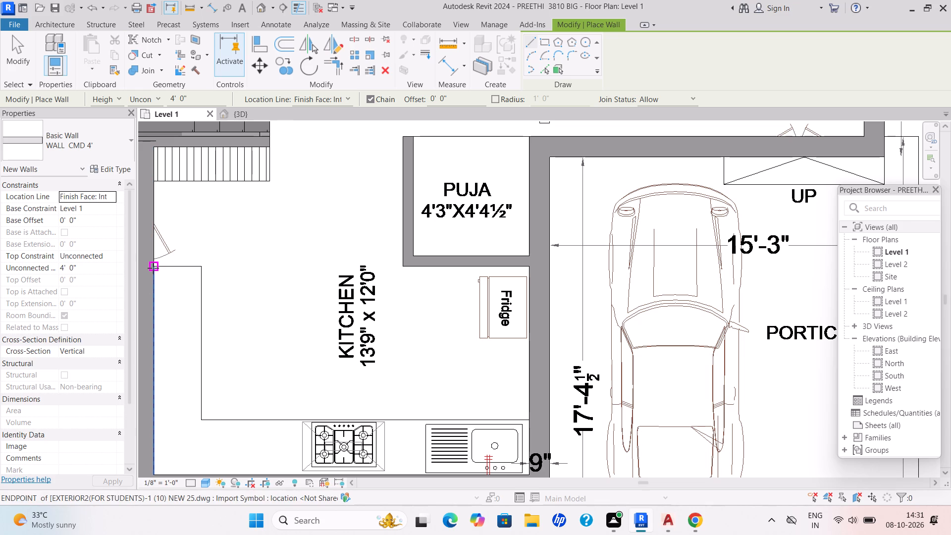
scroll(153, 268, up, 4)
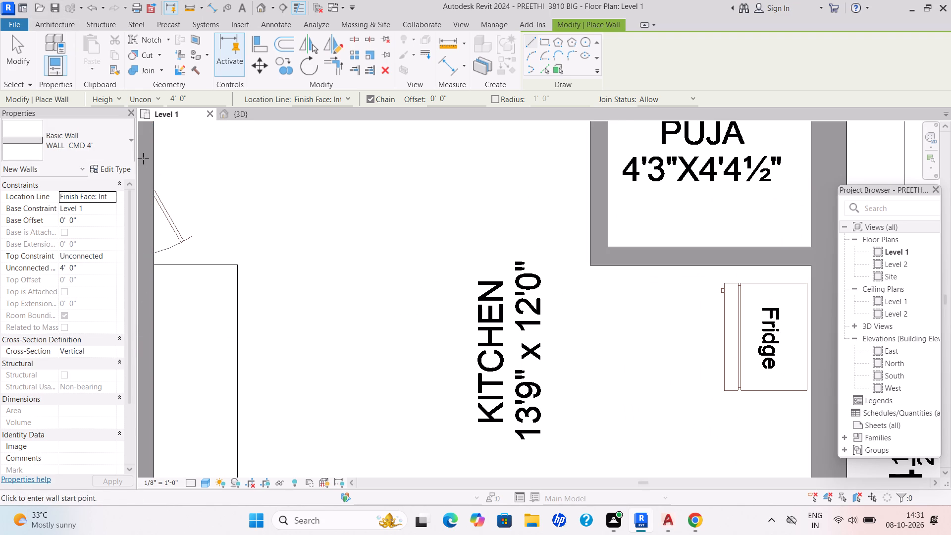
click(53, 24)
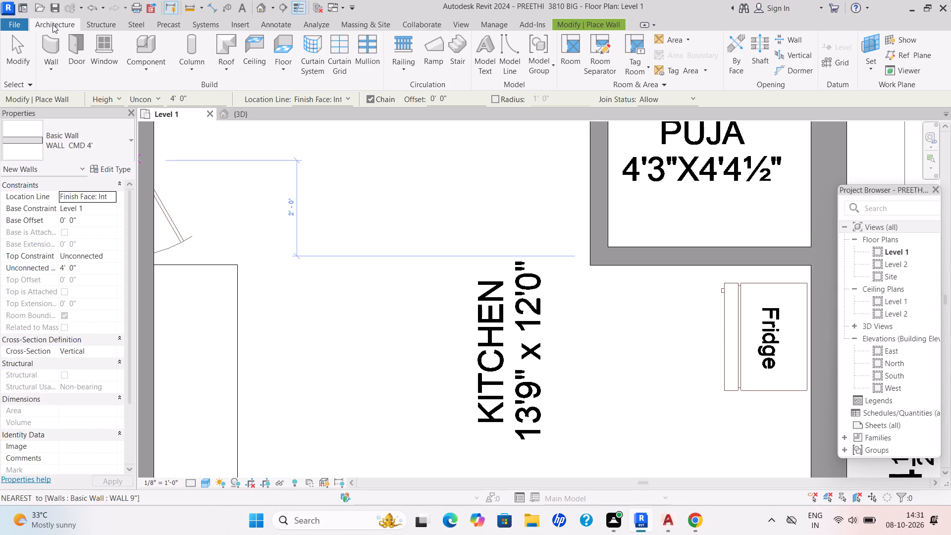
click(53, 24)
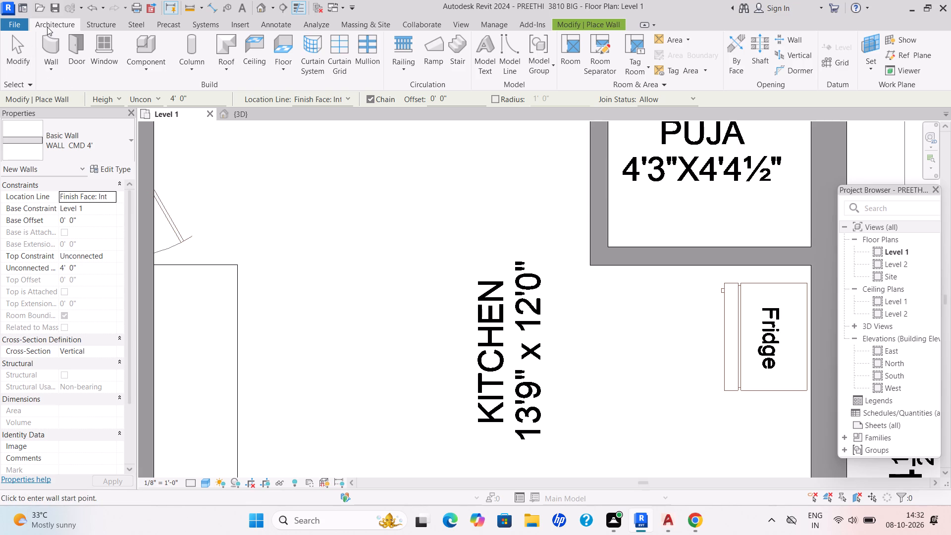
click(57, 61)
click(78, 86)
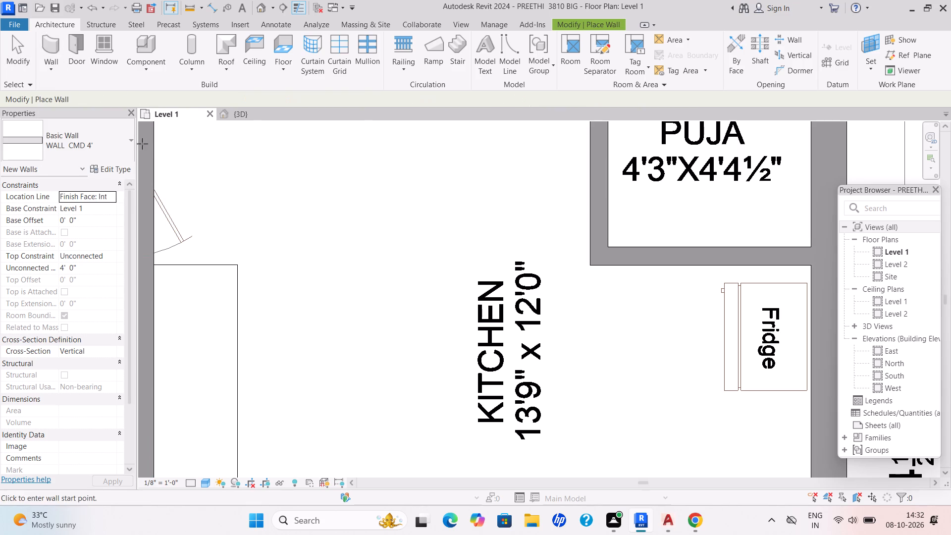
click(130, 144)
scroll(35, 267, up, 2)
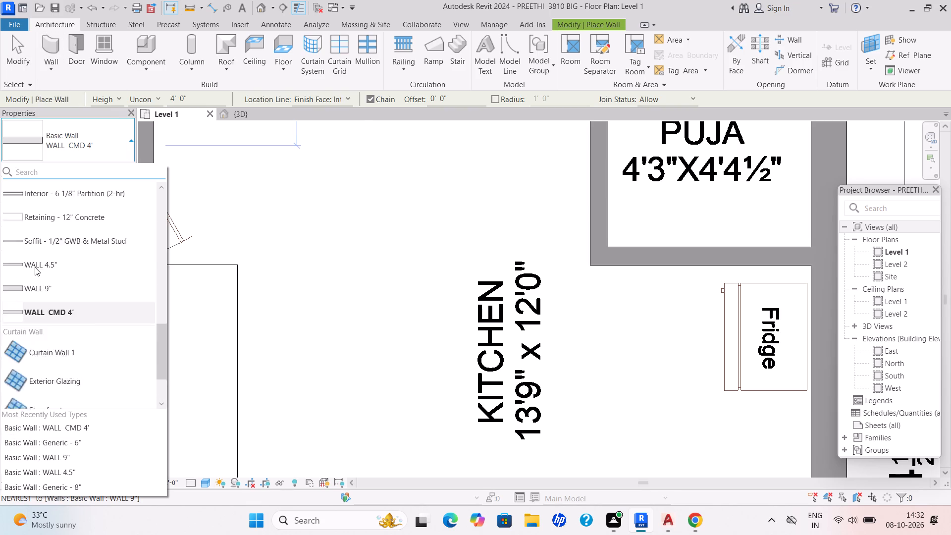
scroll(35, 267, up, 3)
click(87, 194)
click(107, 166)
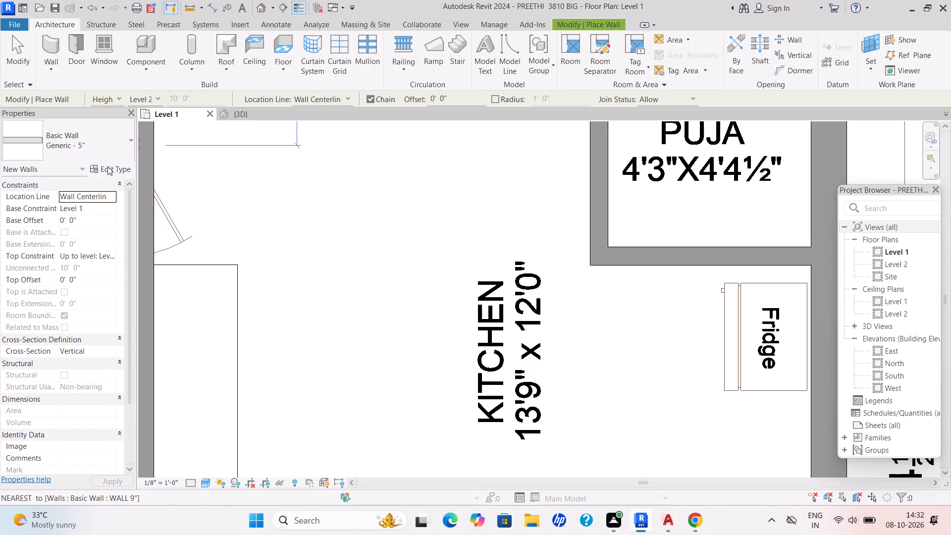
click(799, 115)
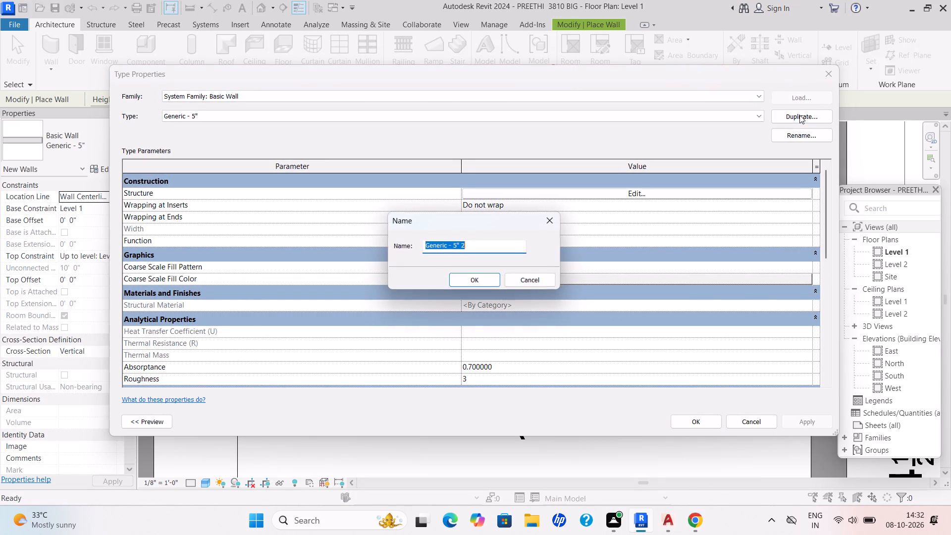
key(BackSpace)
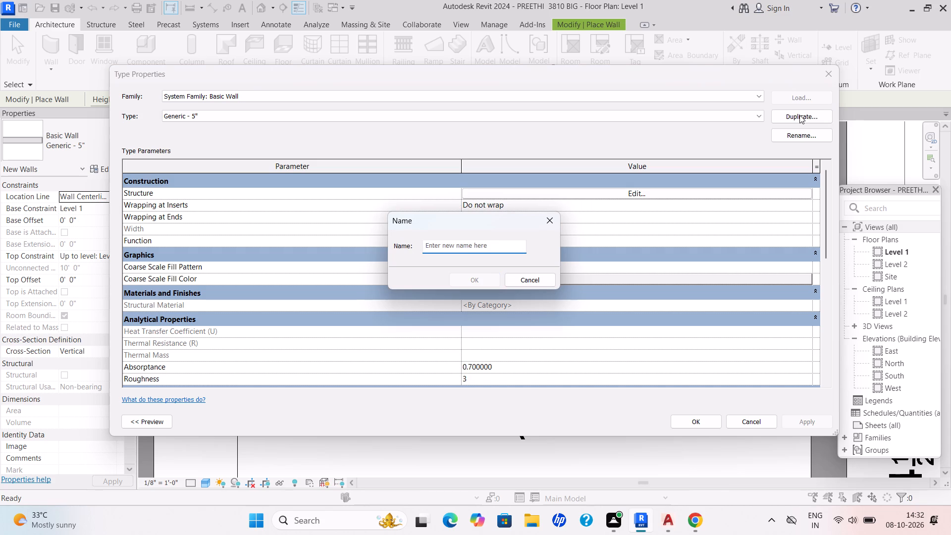
text(W)
key(space)
text(2")
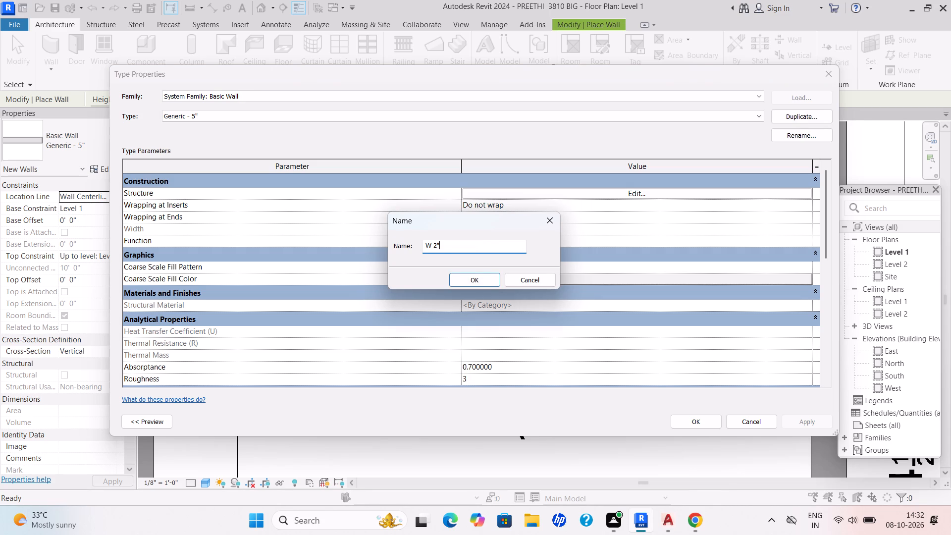
key(Return)
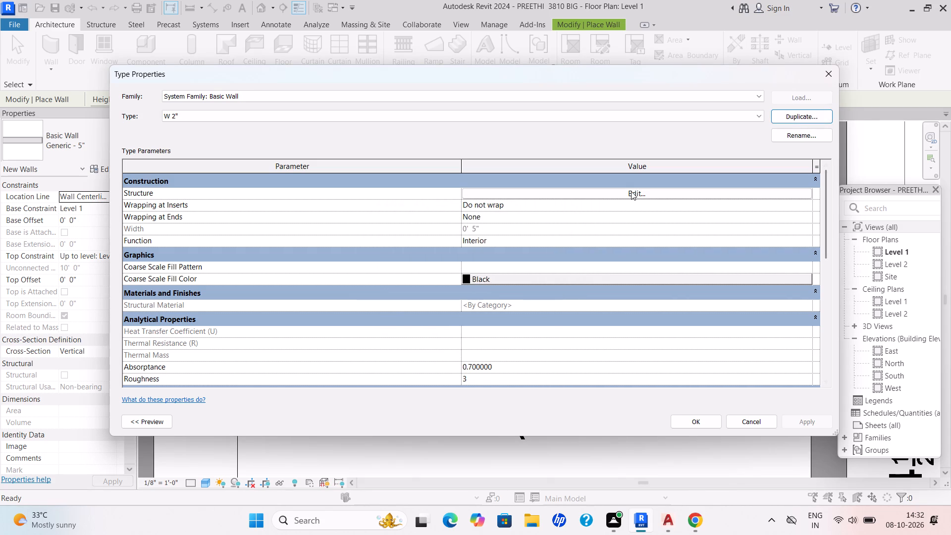
Set the structure layer thickness of the W 2" wall type to 2" and apply the type.
click(634, 190)
drag(466, 192, 362, 214)
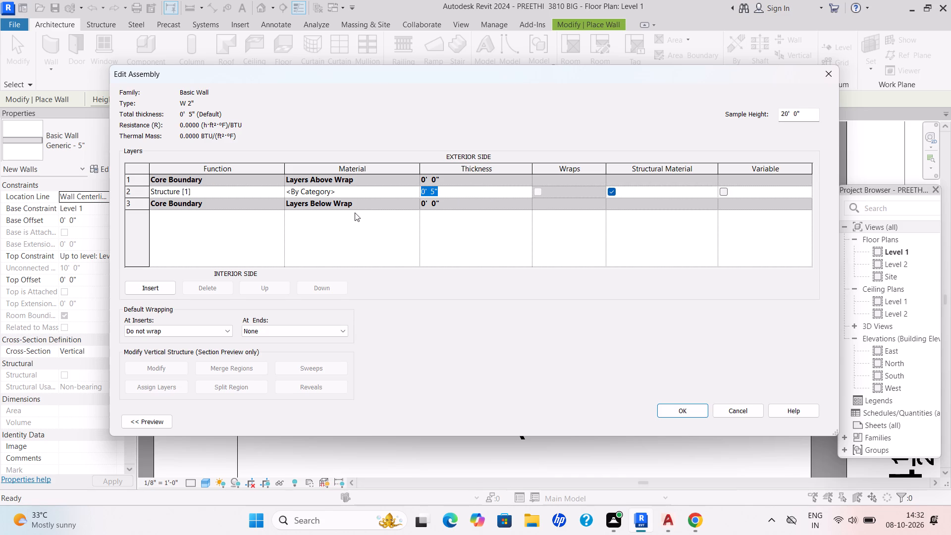
key(BackSpace)
text(2")
key(Return)
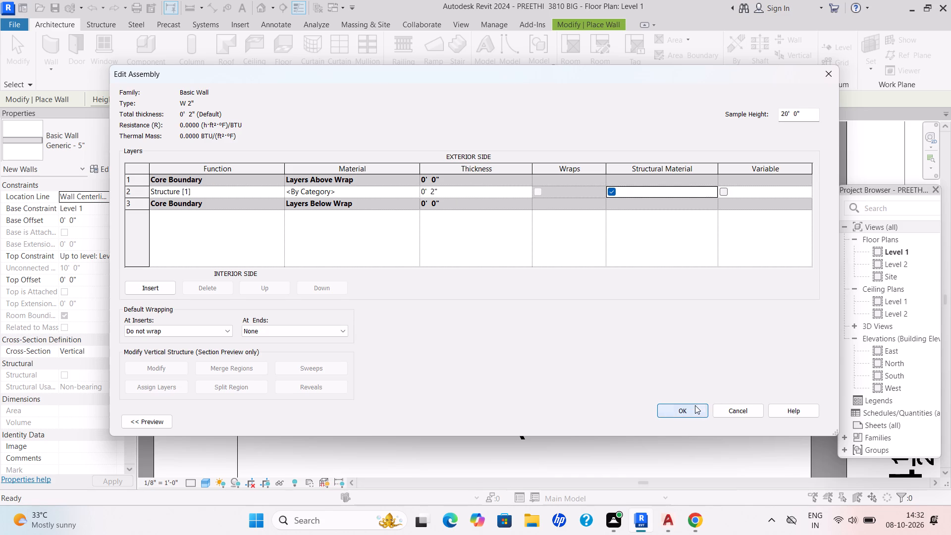
click(695, 405)
click(806, 424)
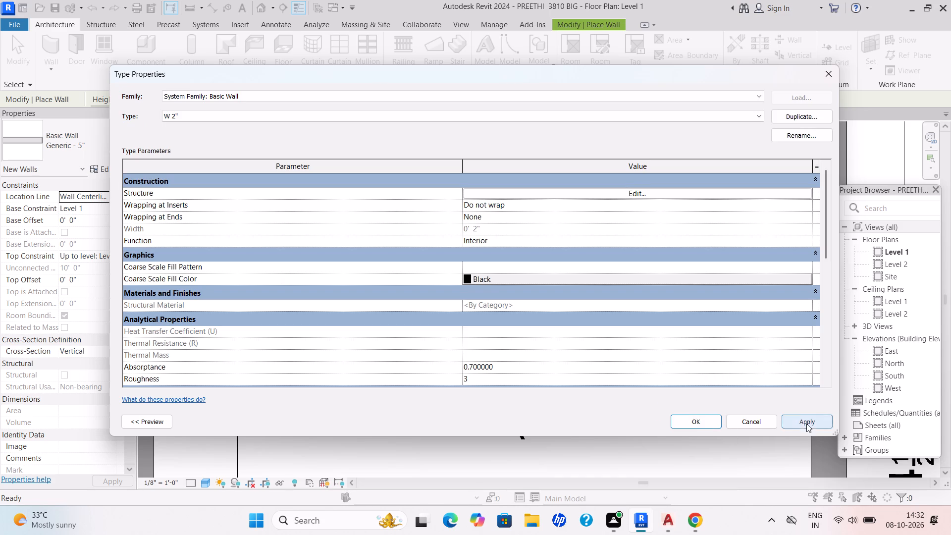
click(696, 423)
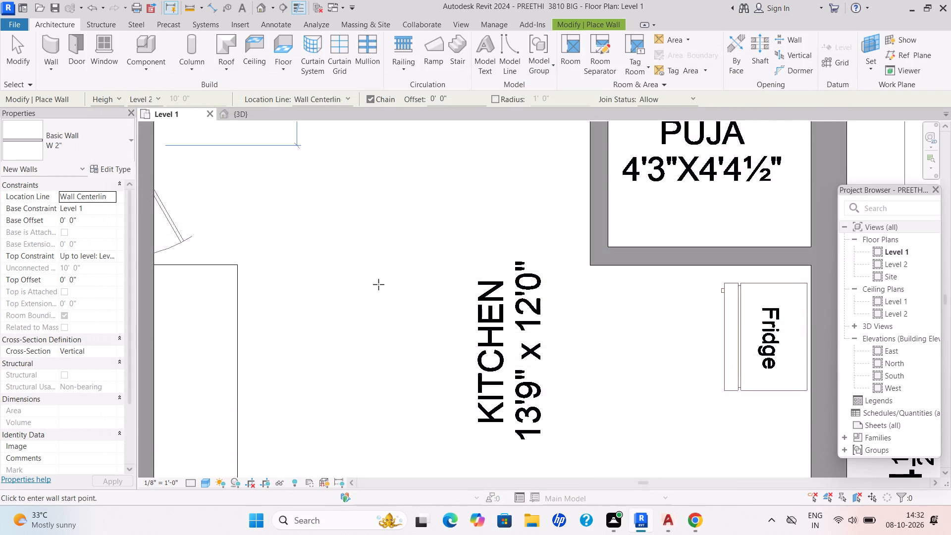
Draw chained W 2" walls along the kitchen counter edge, about 1'-9", 5'-7 1/2" and 12'-0" long, from utility-side wall to portico-side wall.
scroll(382, 284, down, 5)
scroll(462, 280, up, 2)
scroll(481, 279, down, 3)
middle_drag(482, 279, 486, 279)
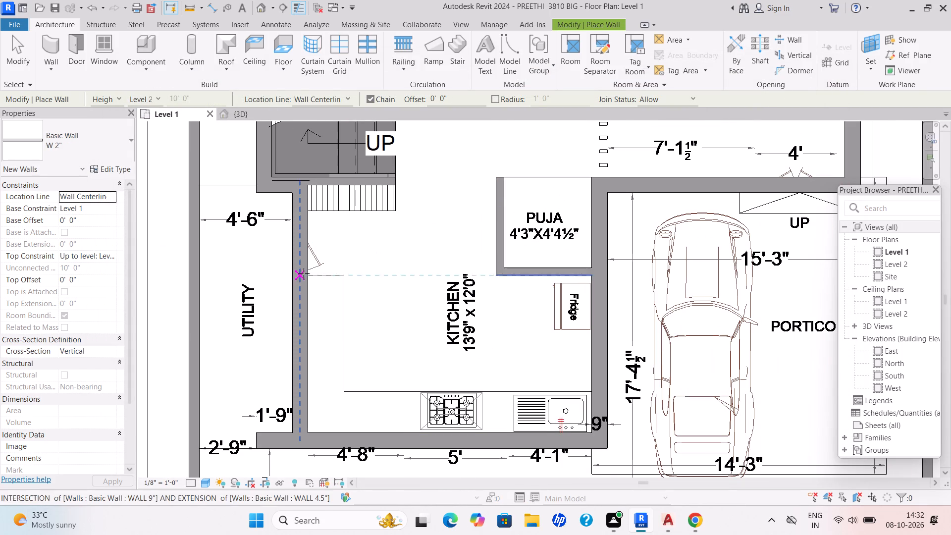
scroll(304, 273, up, 7)
click(311, 276)
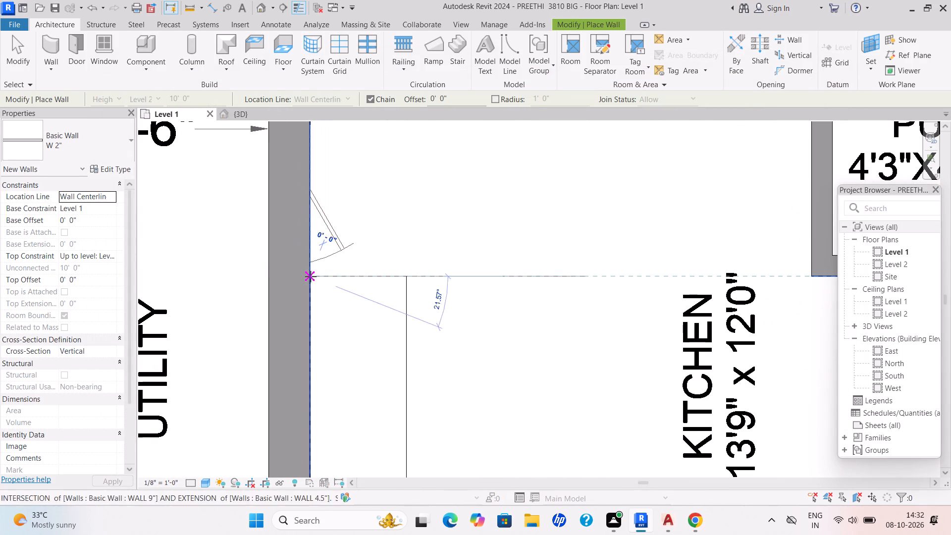
click(409, 277)
middle_drag(405, 361, 414, 226)
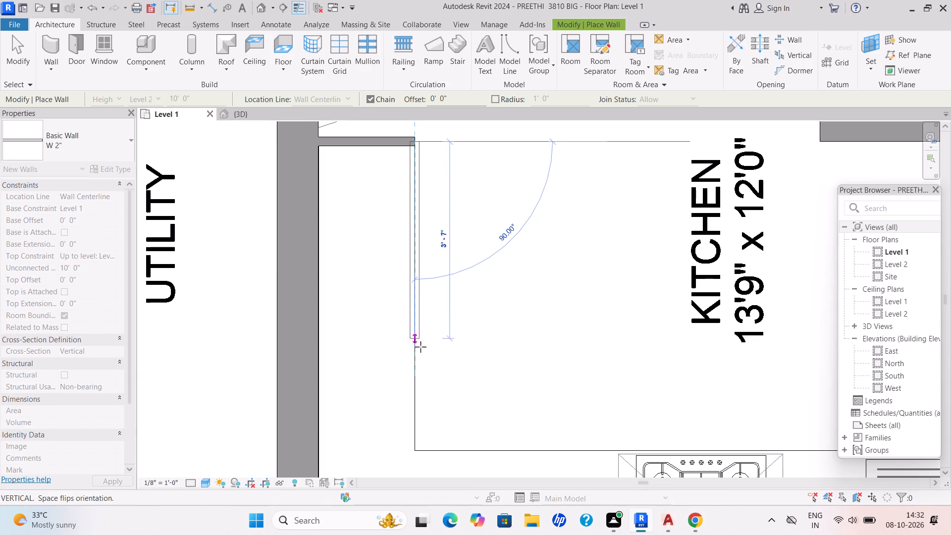
click(418, 447)
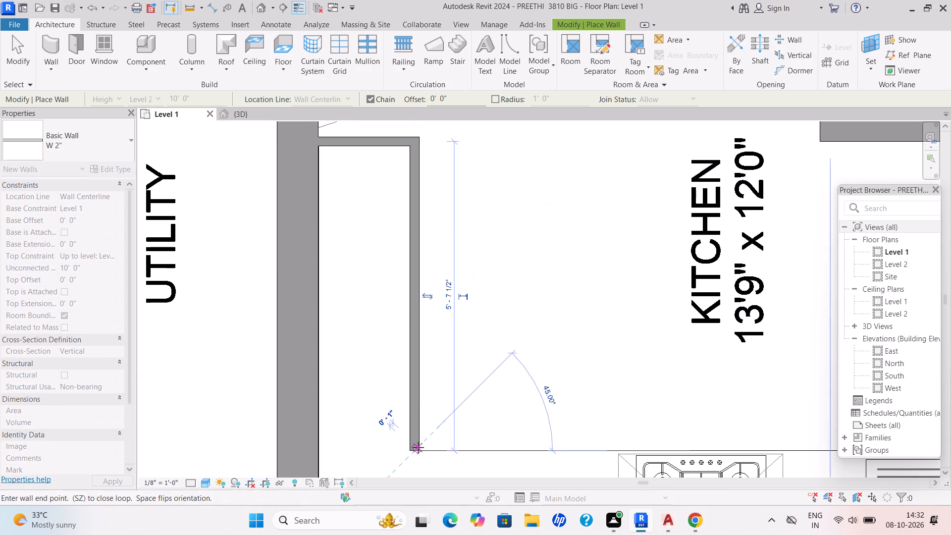
scroll(540, 452, down, 2)
middle_drag(540, 452, 413, 417)
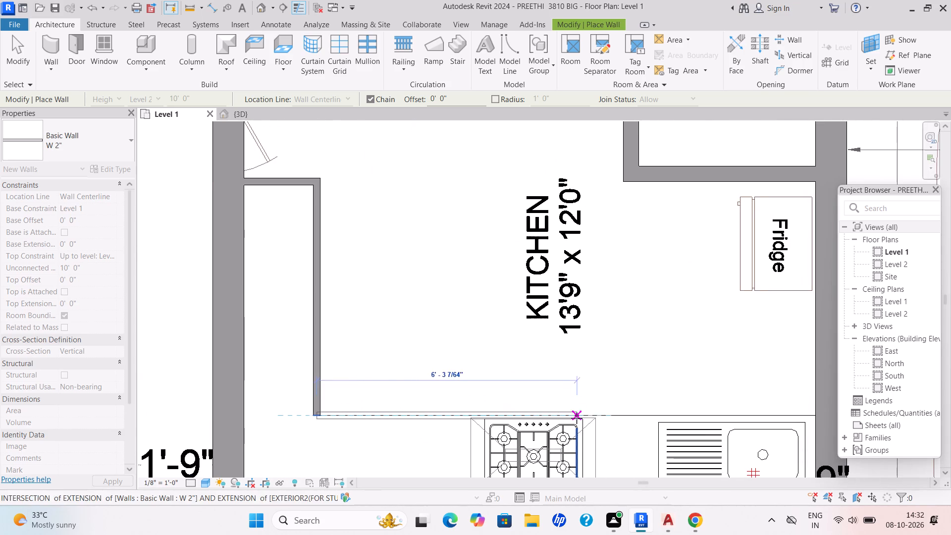
scroll(631, 420, down, 1)
middle_drag(631, 420, 452, 398)
scroll(621, 398, up, 4)
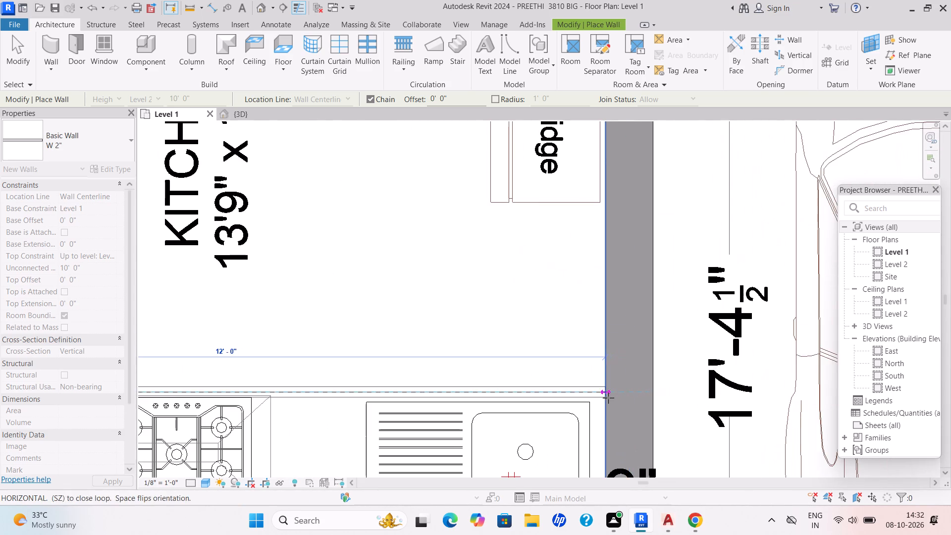
scroll(607, 398, up, 4)
click(609, 397)
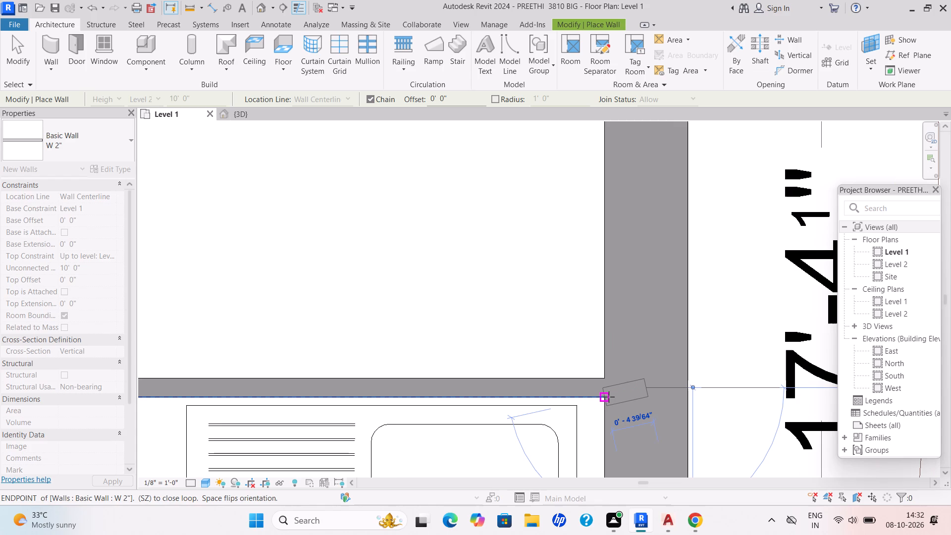
key(Escape)
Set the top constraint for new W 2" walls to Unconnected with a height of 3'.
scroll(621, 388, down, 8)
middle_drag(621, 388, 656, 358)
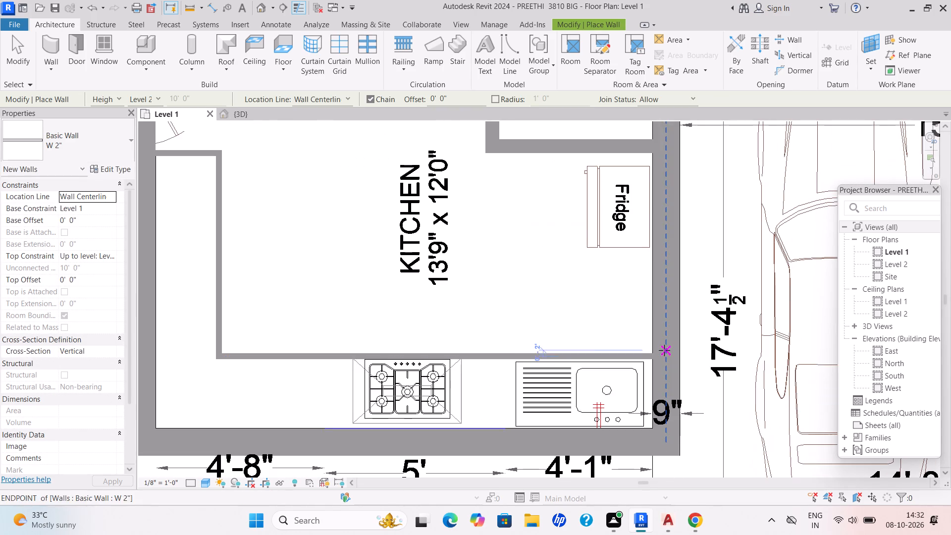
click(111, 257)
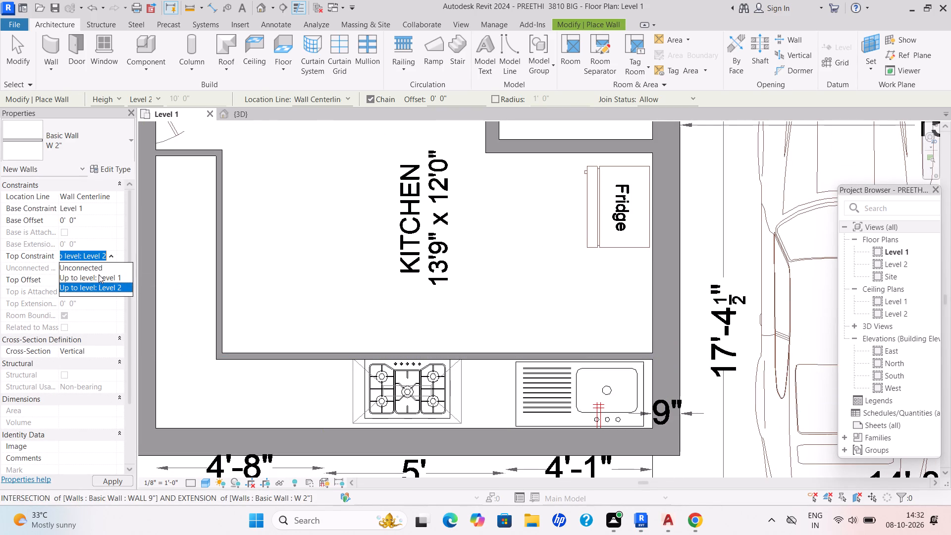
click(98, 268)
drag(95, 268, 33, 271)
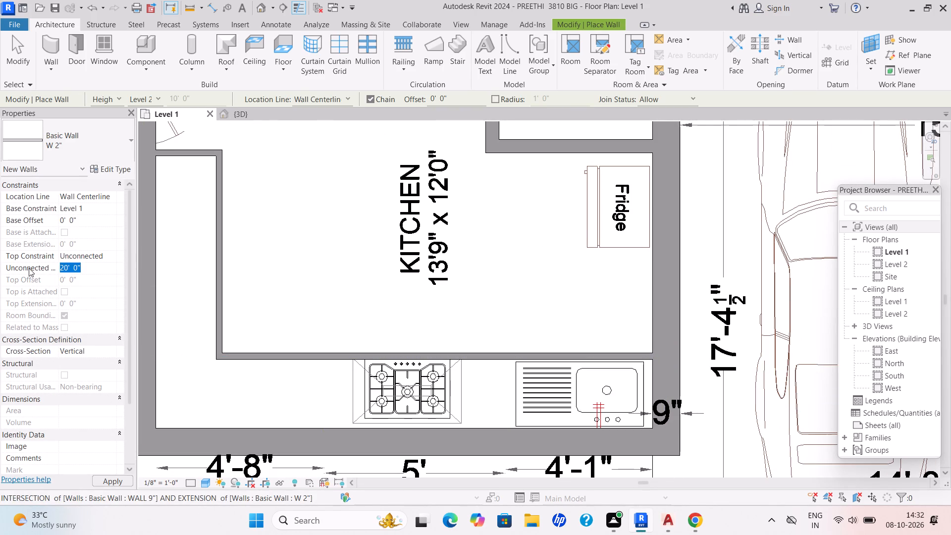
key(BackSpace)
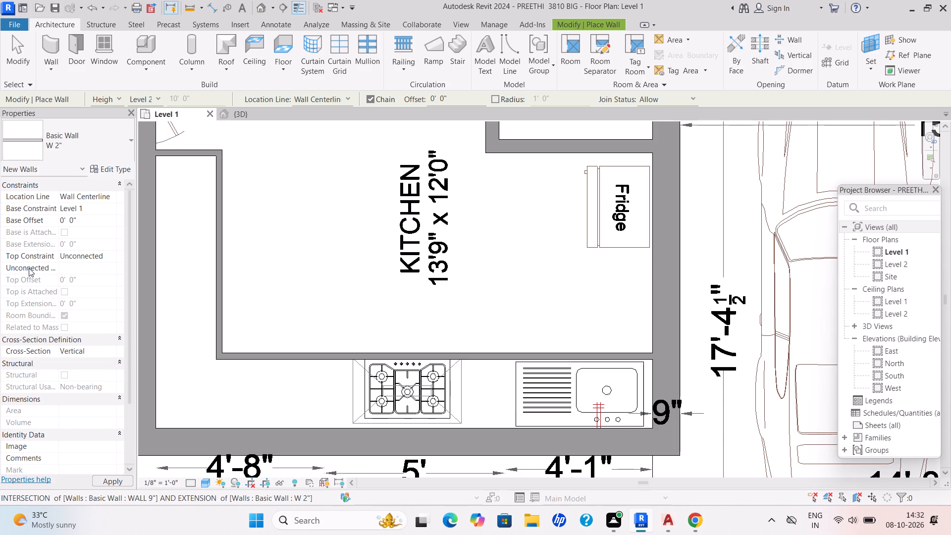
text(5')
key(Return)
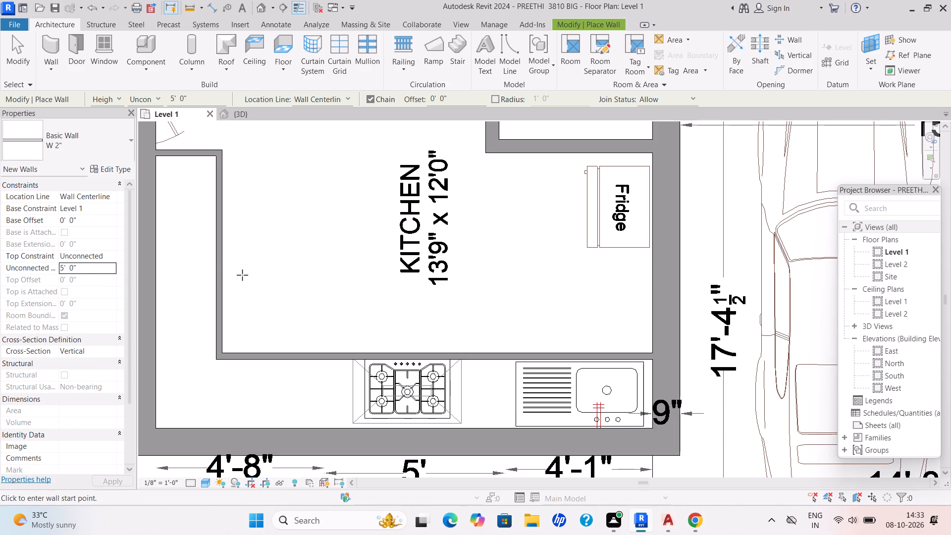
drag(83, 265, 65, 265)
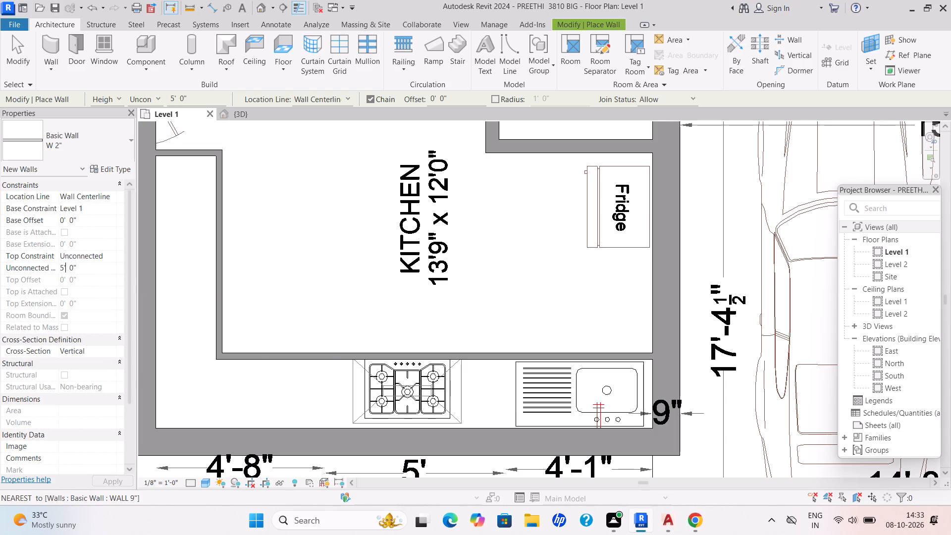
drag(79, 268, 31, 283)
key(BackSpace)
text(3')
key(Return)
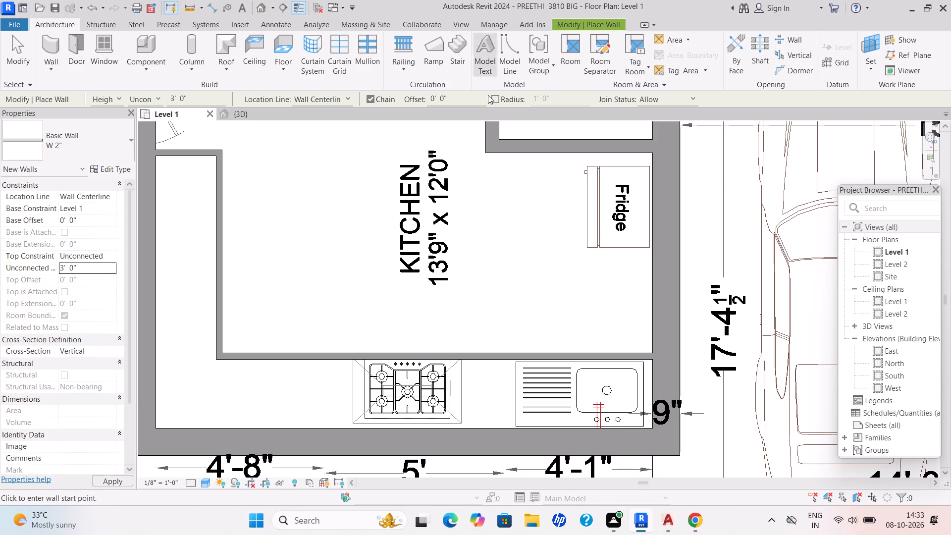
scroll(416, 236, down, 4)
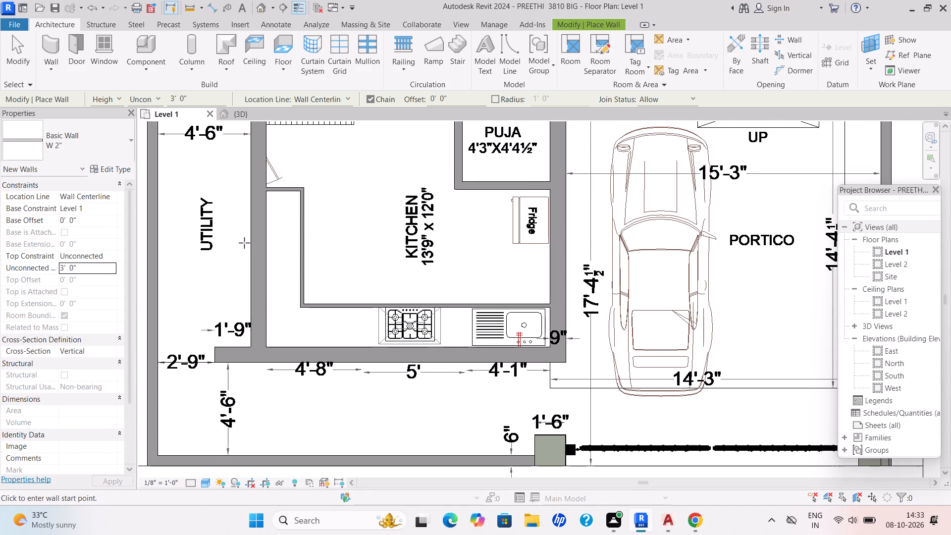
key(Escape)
In the 3D view, set the three W 2" kitchen counter walls to an Unconnected top constraint with a height of 3'.
scroll(318, 280, down, 3)
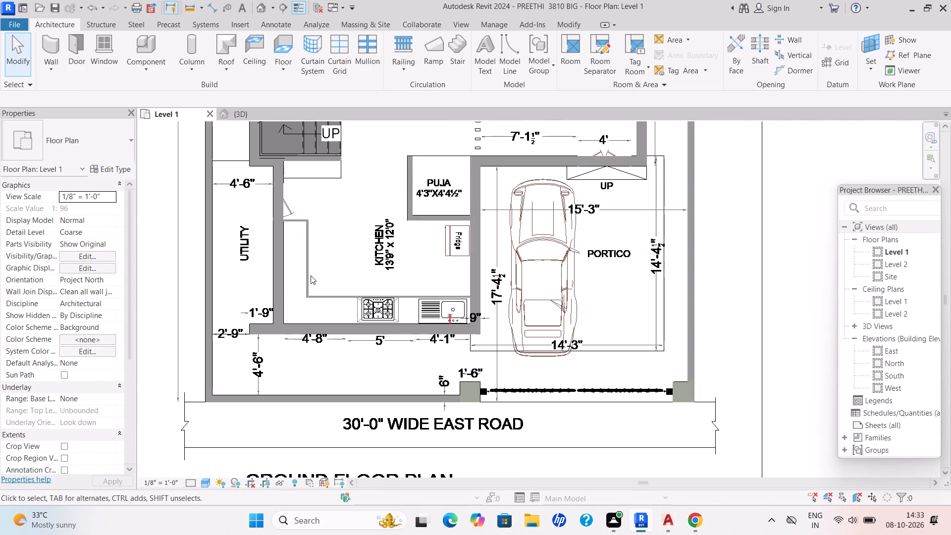
scroll(277, 249, up, 3)
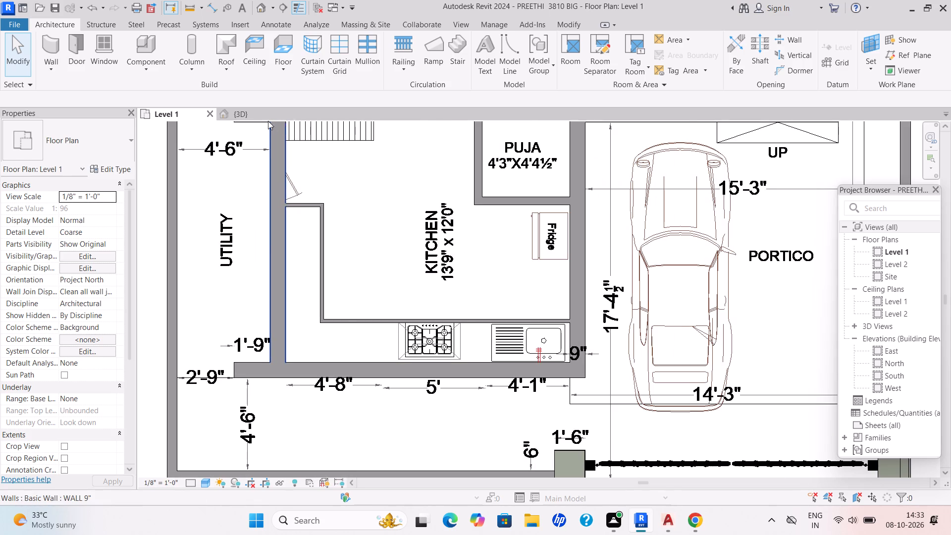
click(257, 112)
scroll(361, 204, down, 1)
shift+scroll(366, 348, down, 1)
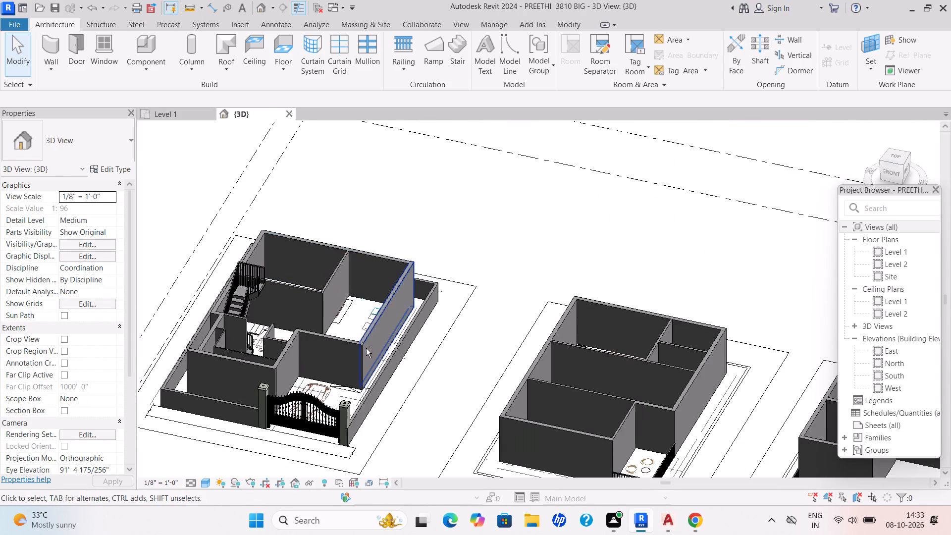
shift+middle_drag(366, 348, 251, 458)
scroll(136, 333, up, 5)
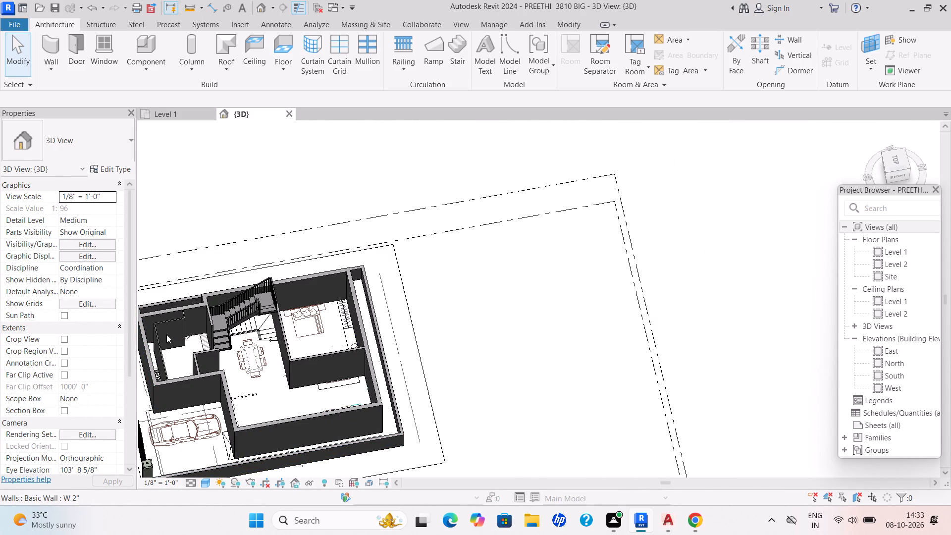
scroll(166, 342, up, 9)
middle_drag(281, 371, 637, 286)
scroll(598, 305, down, 1)
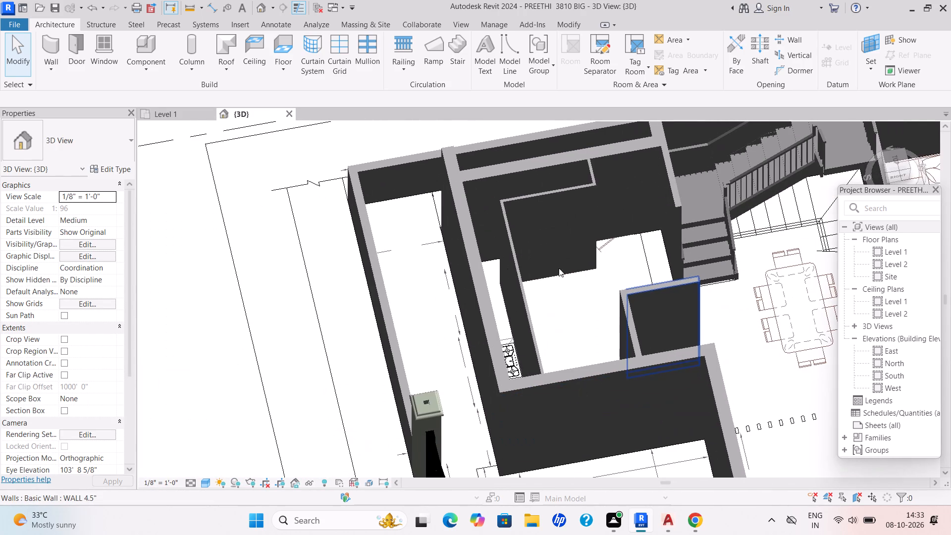
click(499, 282)
text(SA)
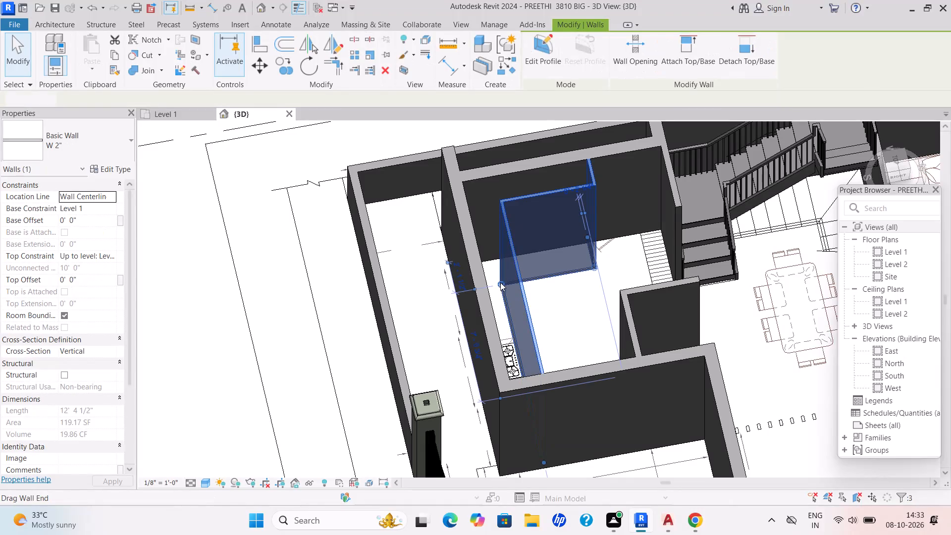
click(107, 256)
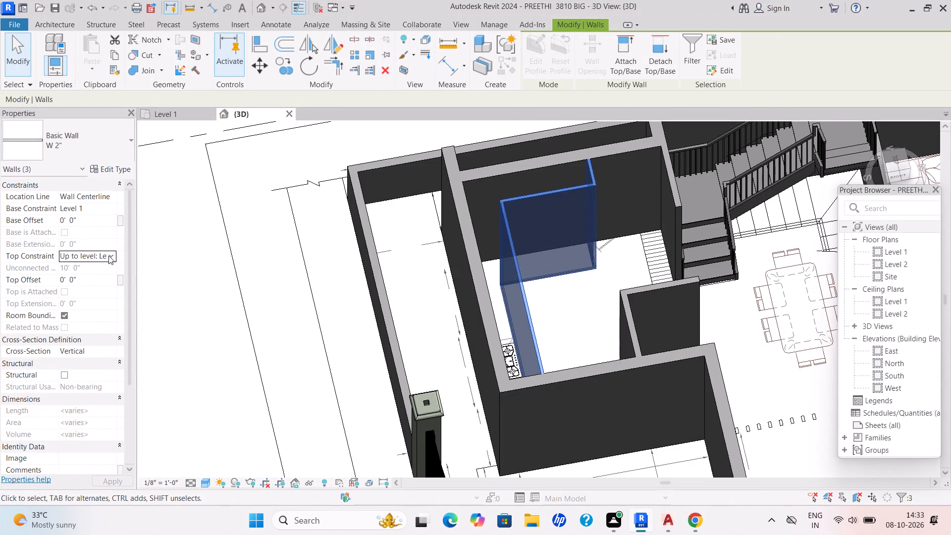
click(100, 269)
drag(93, 272, 55, 276)
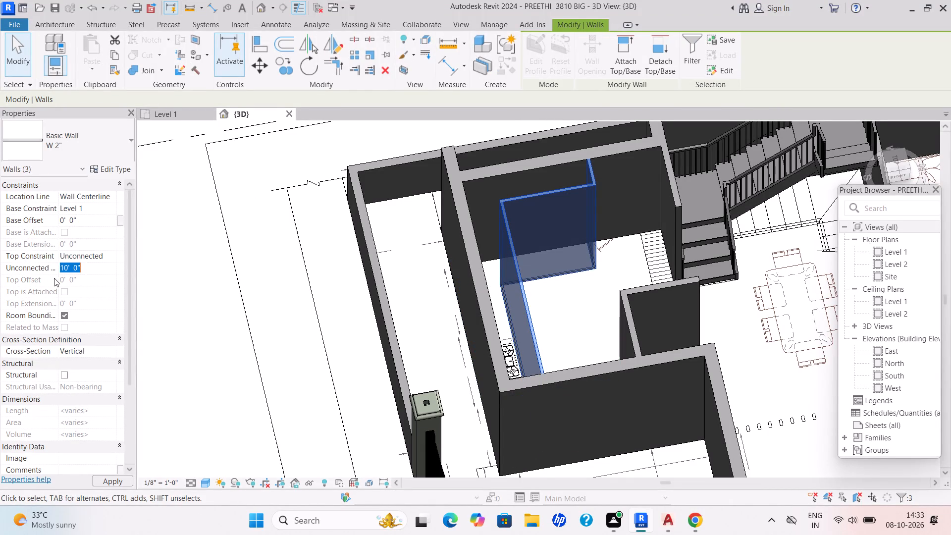
key(BackSpace)
text(3')
key(Return)
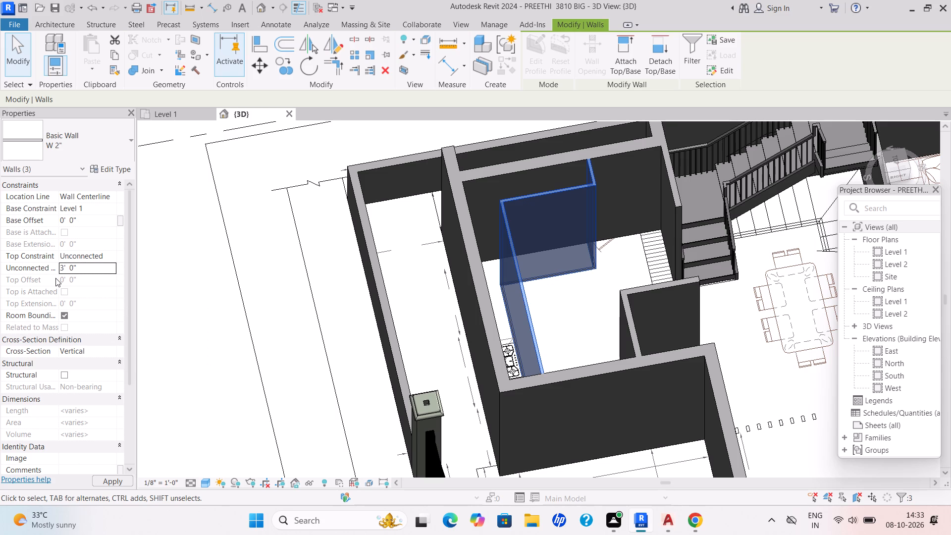
scroll(565, 225, up, 5)
scroll(579, 241, down, 2)
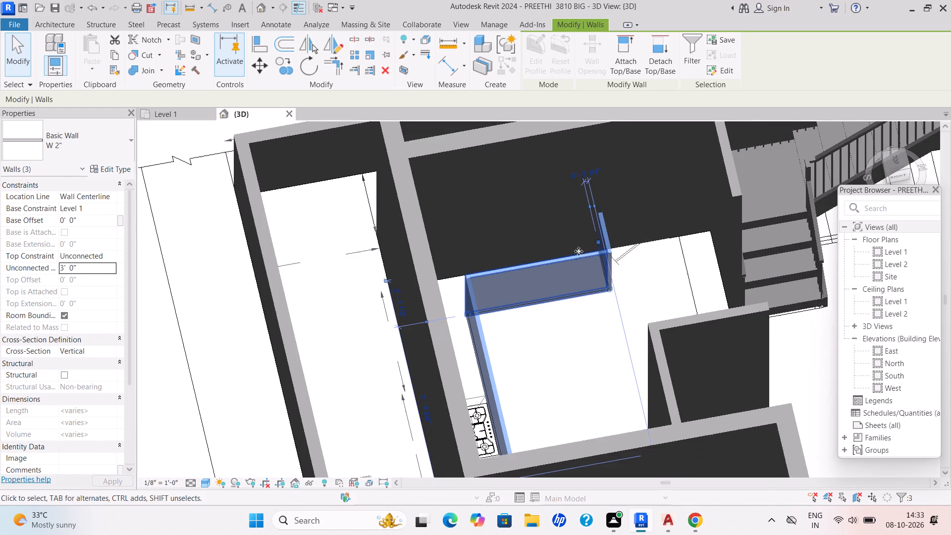
key(Escape)
Set the unconnected height of all three W 2" kitchen counter walls to 5'.
scroll(581, 275, down, 2)
shift+middle_drag(596, 302, 513, 308)
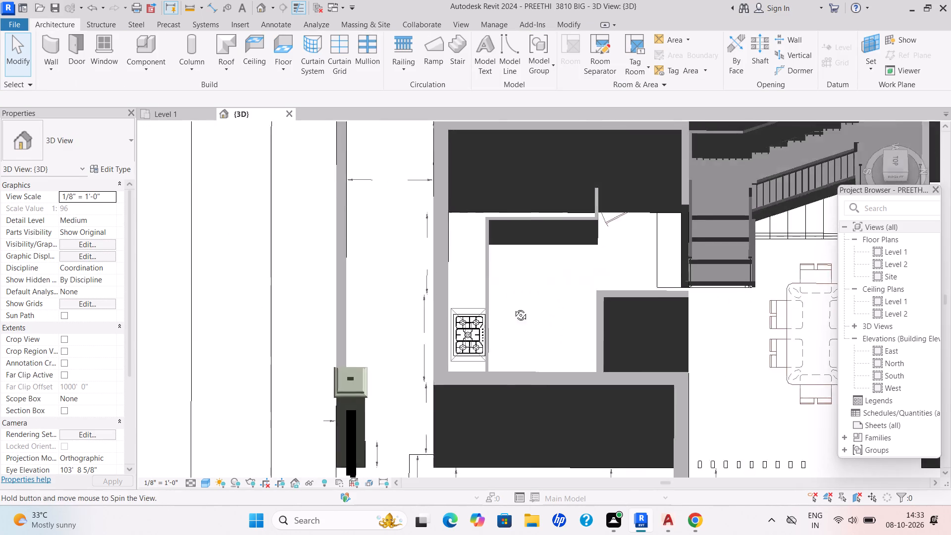
shift+middle_drag(513, 308, 476, 245)
shift+scroll(481, 263, up, 1)
scroll(487, 357, down, 1)
scroll(509, 256, up, 1)
scroll(509, 271, down, 3)
middle_drag(502, 310, 507, 380)
scroll(535, 147, up, 5)
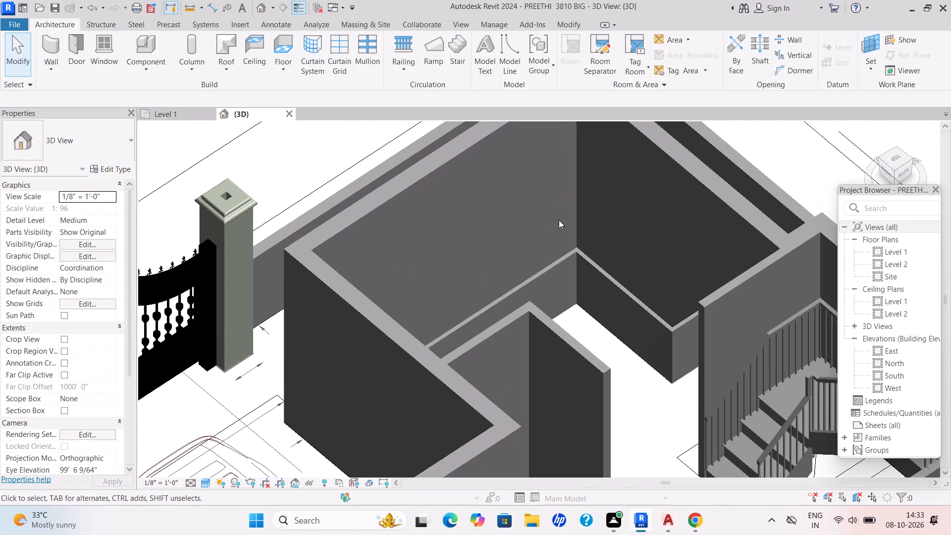
click(563, 260)
key(s)
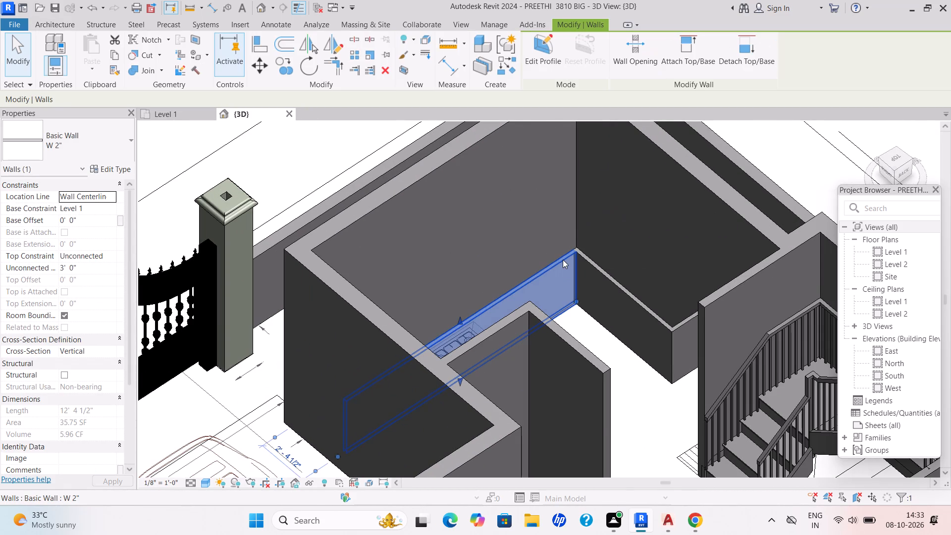
key(a)
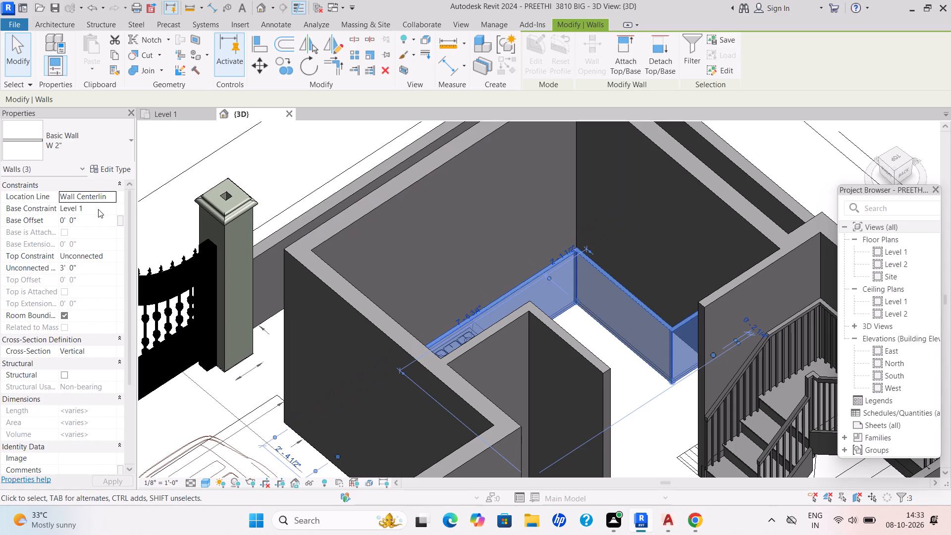
drag(84, 270, 41, 283)
key(BackSpace)
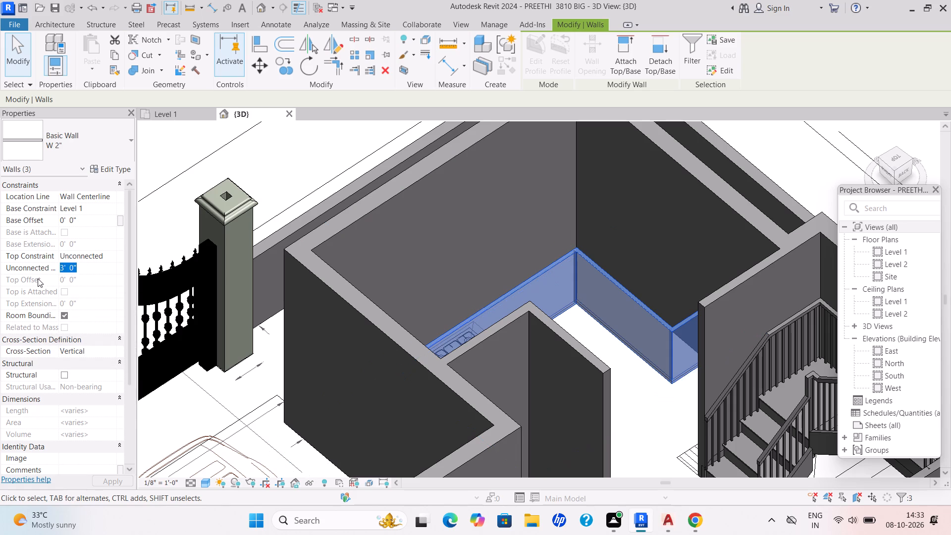
text(5')
key(Return)
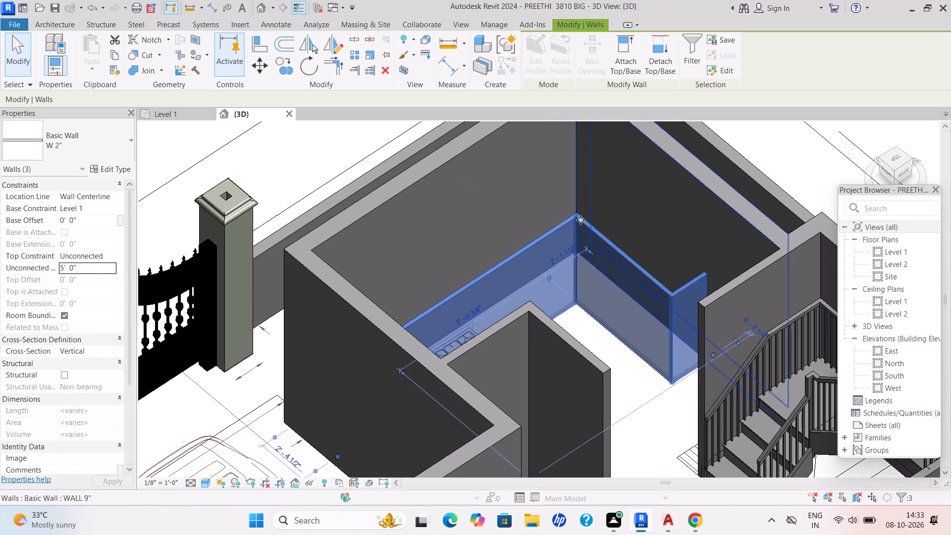
scroll(581, 221, up, 3)
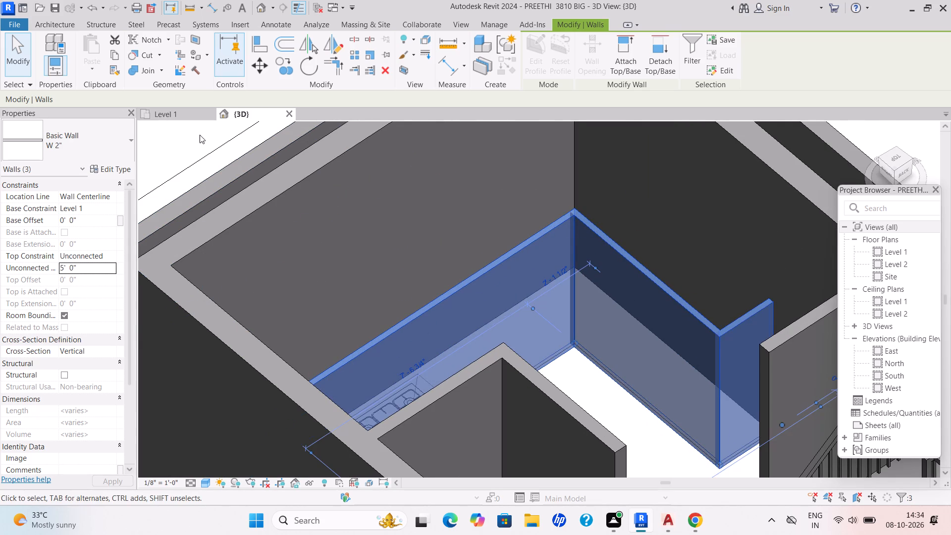
key(Escape)
On the Level 1 plan, start an architectural floor and duplicate the Generic - 12" floor type as FLOOR 2".
click(184, 112)
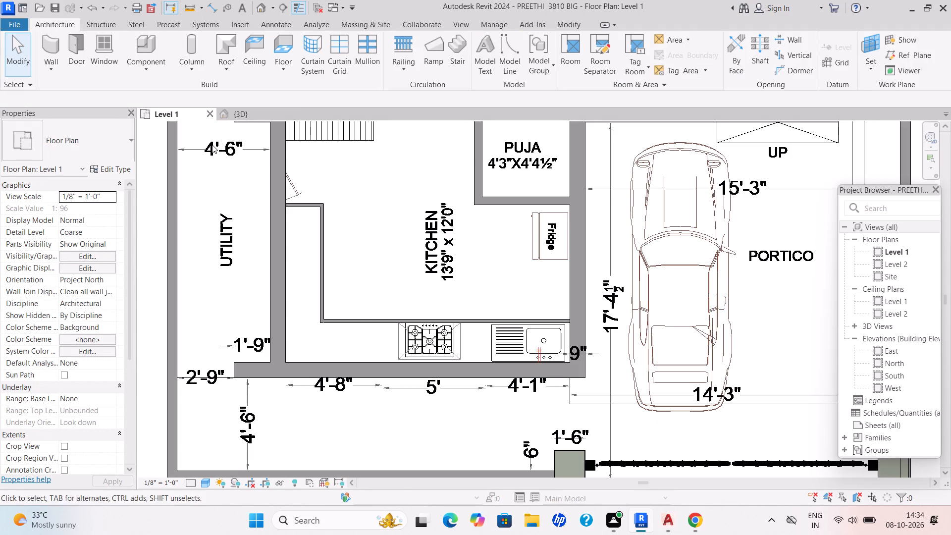
scroll(350, 259, up, 1)
middle_drag(350, 259, 332, 245)
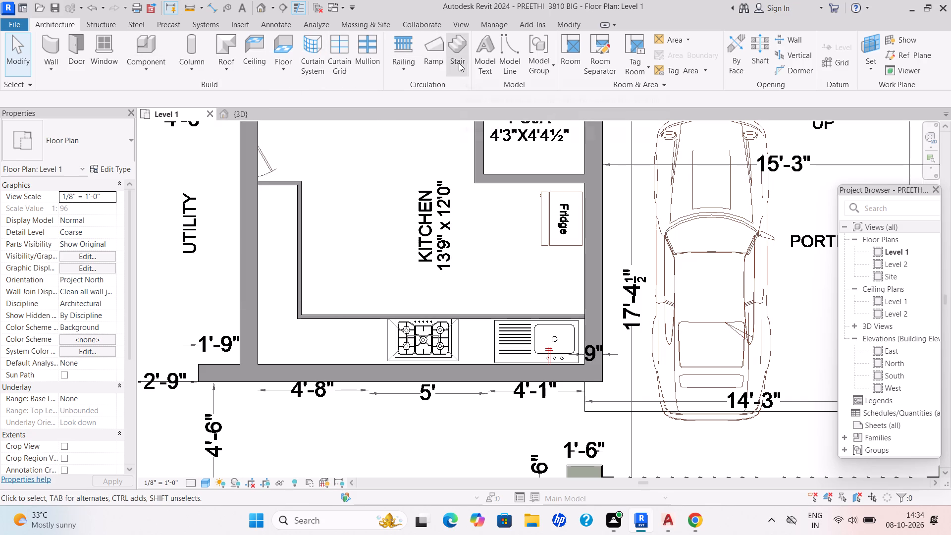
click(284, 68)
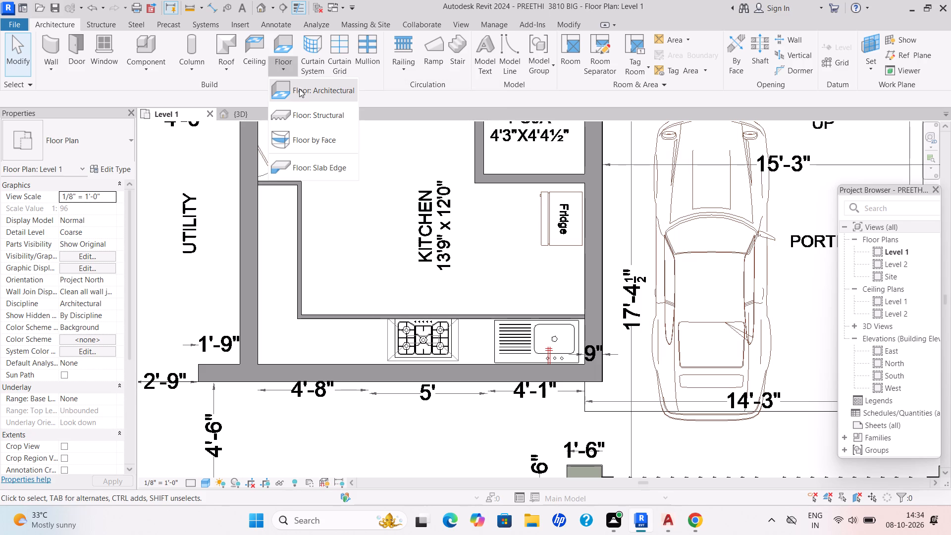
click(306, 94)
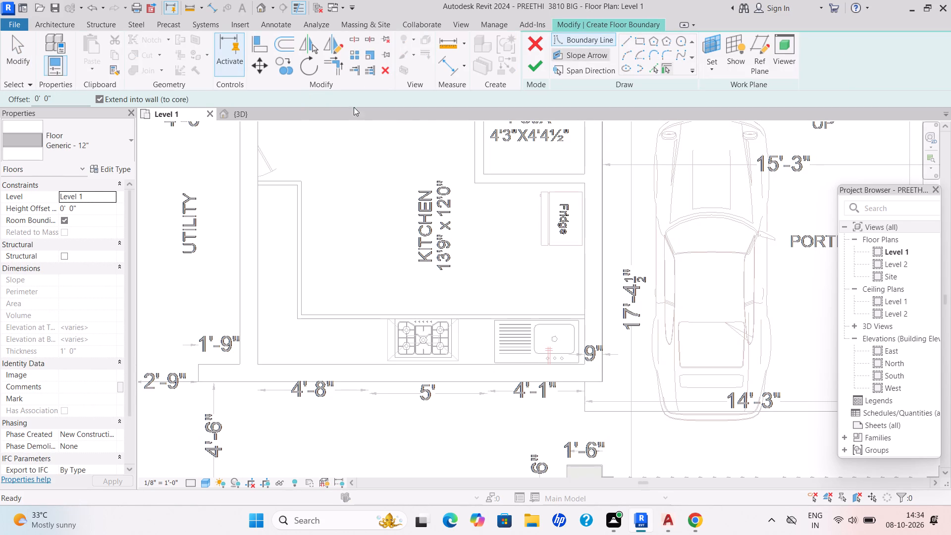
click(105, 165)
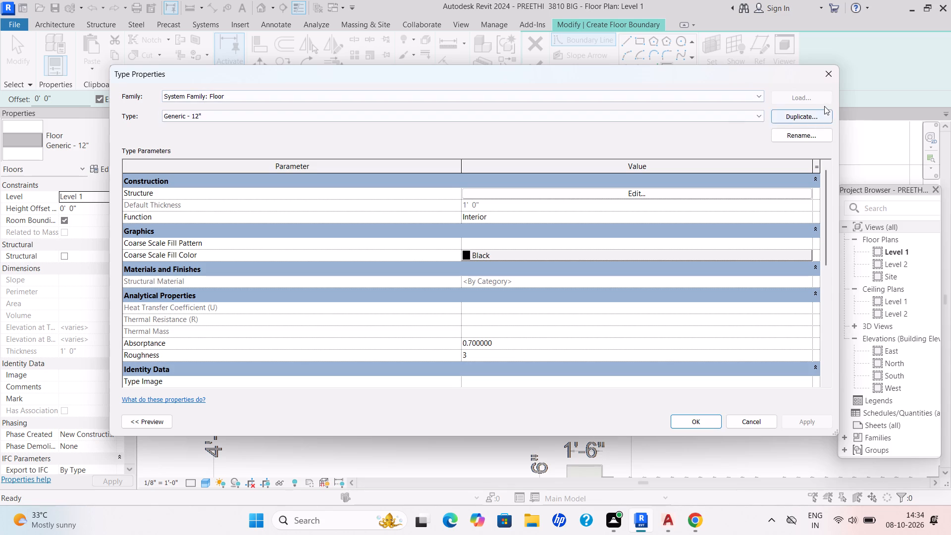
click(818, 112)
key(BackSpace)
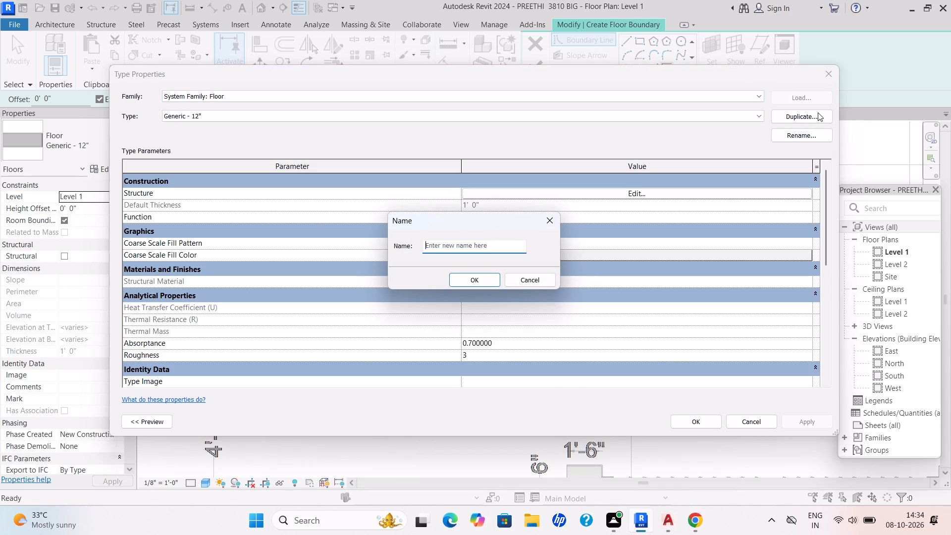
key(space)
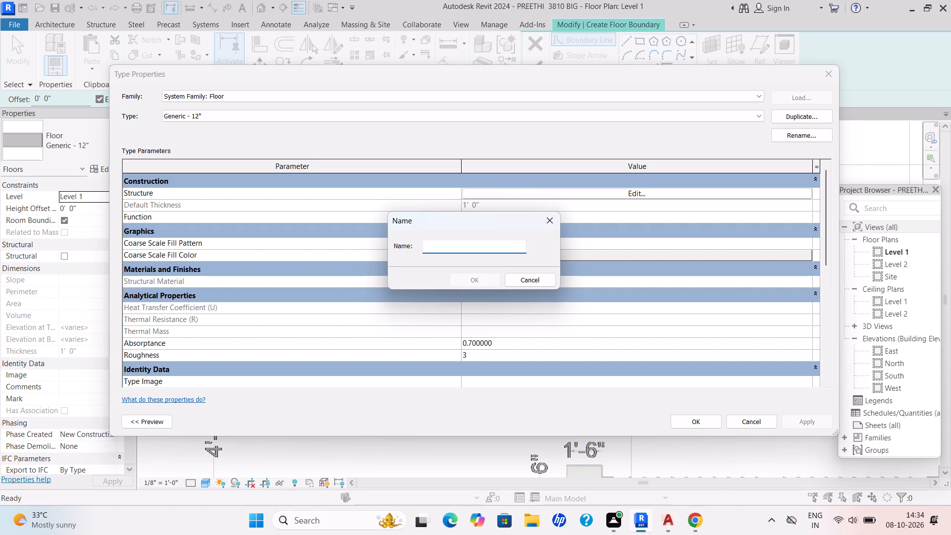
text(FLOOR)
key(space)
text(2")
key(Return)
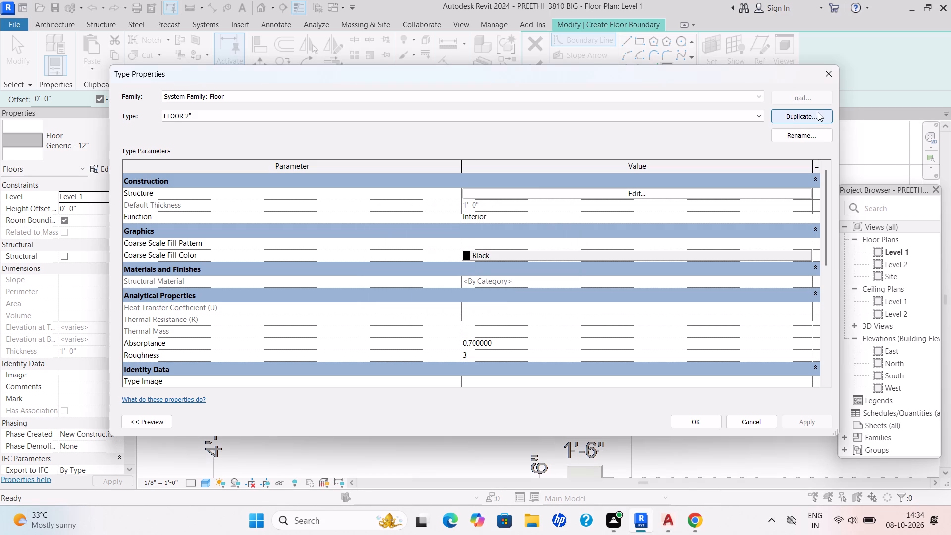
Set the structure layer thickness of the FLOOR 2" type to 2" and apply the type to the new floor.
click(641, 188)
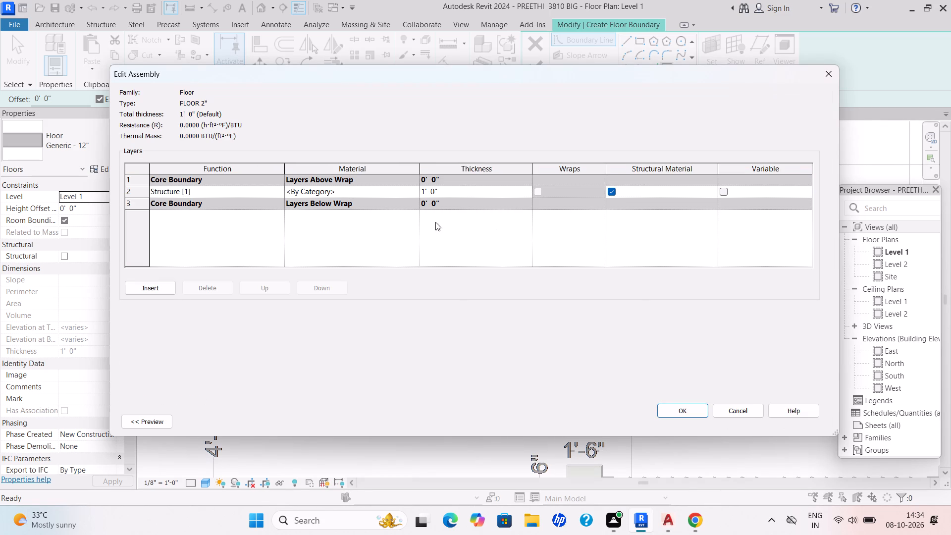
drag(450, 190, 422, 190)
drag(459, 184, 420, 193)
drag(447, 186, 420, 191)
drag(456, 191, 411, 197)
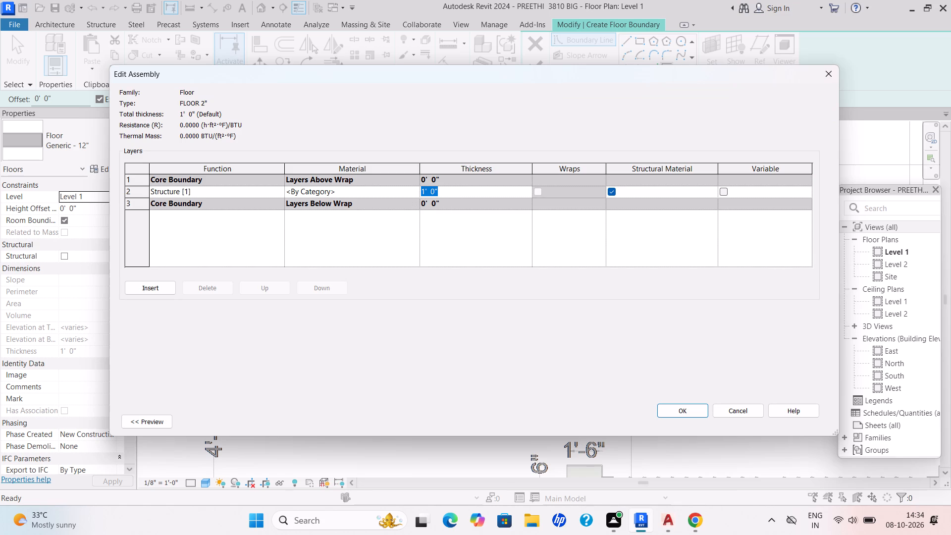
key(BackSpace)
text(2")
key(Return)
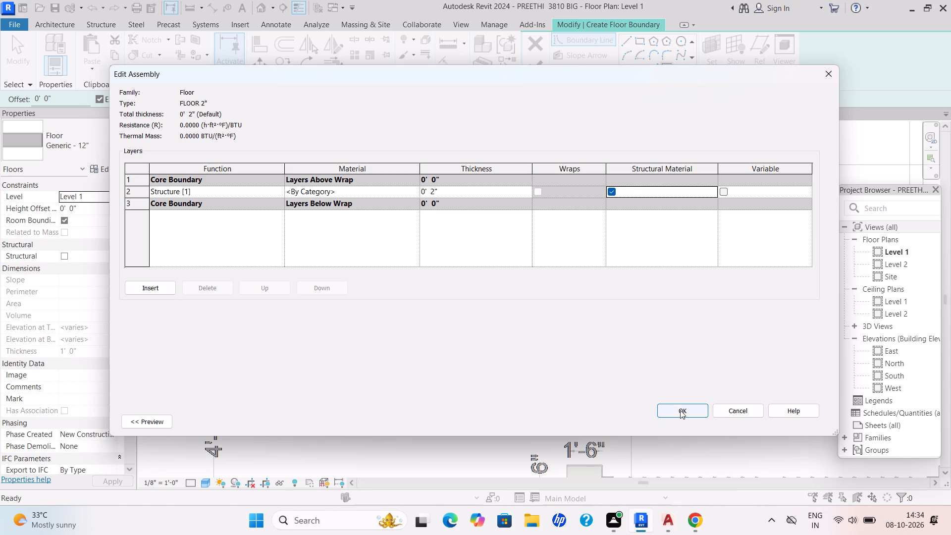
click(680, 410)
click(808, 419)
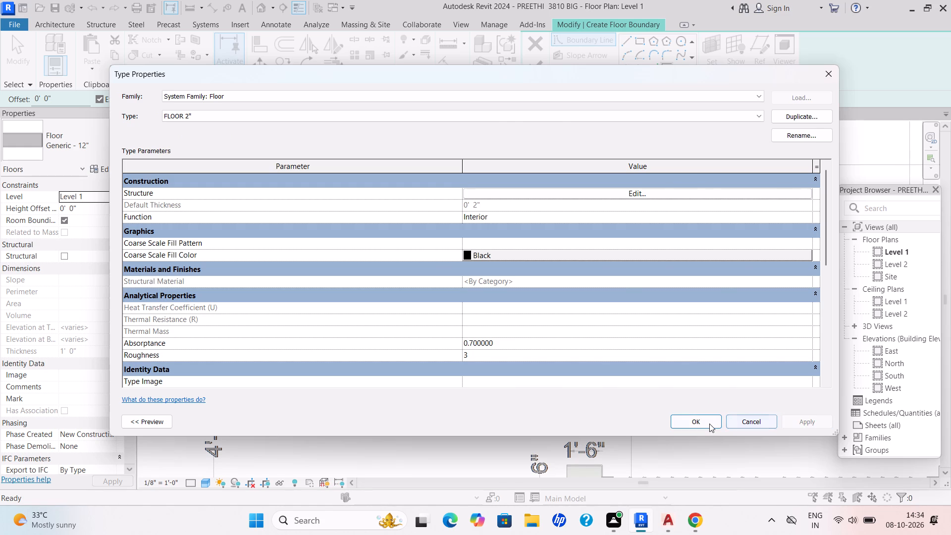
click(709, 424)
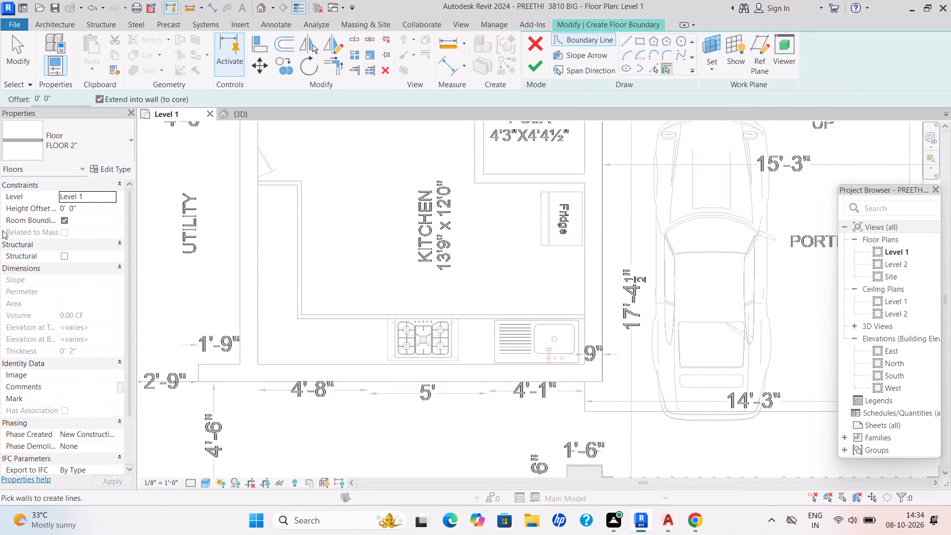
Set the new floor's height offset from Level 1 to 5'.
drag(90, 208, 40, 219)
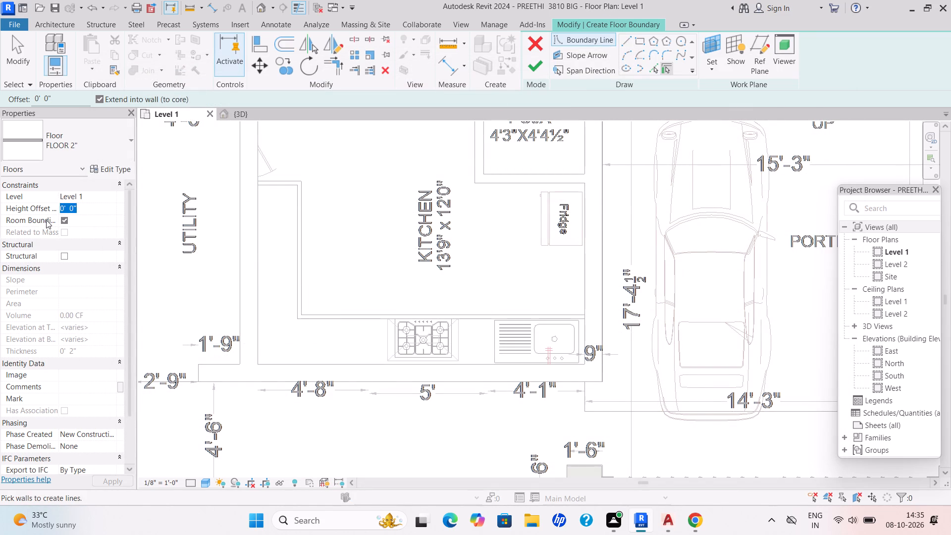
key(BackSpace)
text(5')
key(Return)
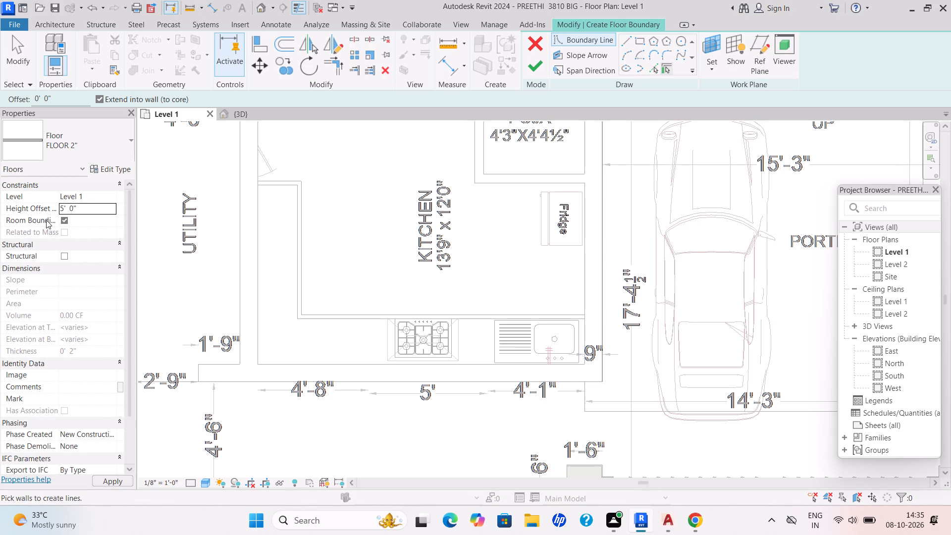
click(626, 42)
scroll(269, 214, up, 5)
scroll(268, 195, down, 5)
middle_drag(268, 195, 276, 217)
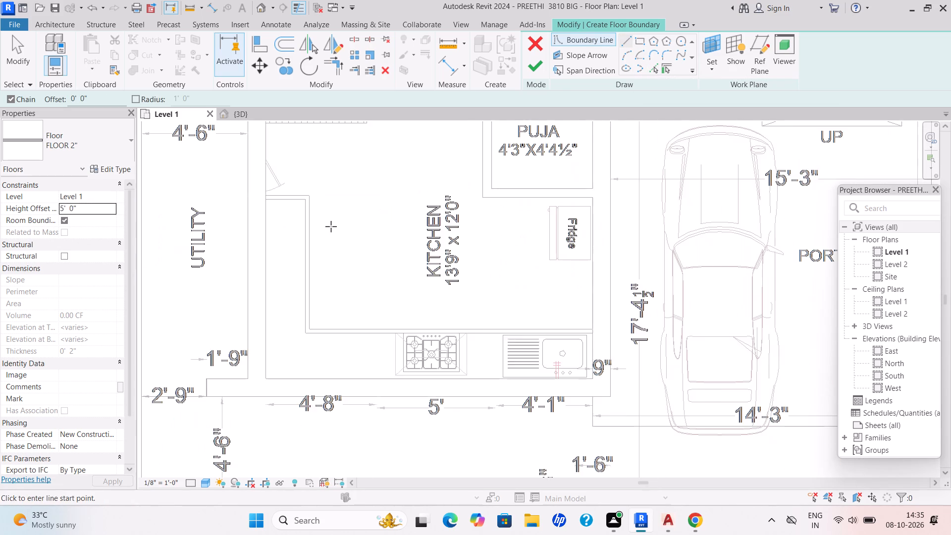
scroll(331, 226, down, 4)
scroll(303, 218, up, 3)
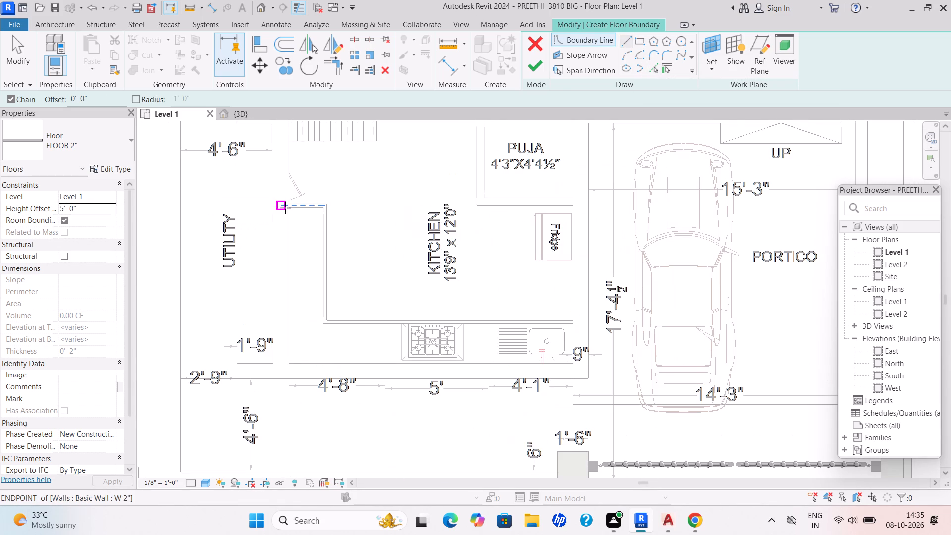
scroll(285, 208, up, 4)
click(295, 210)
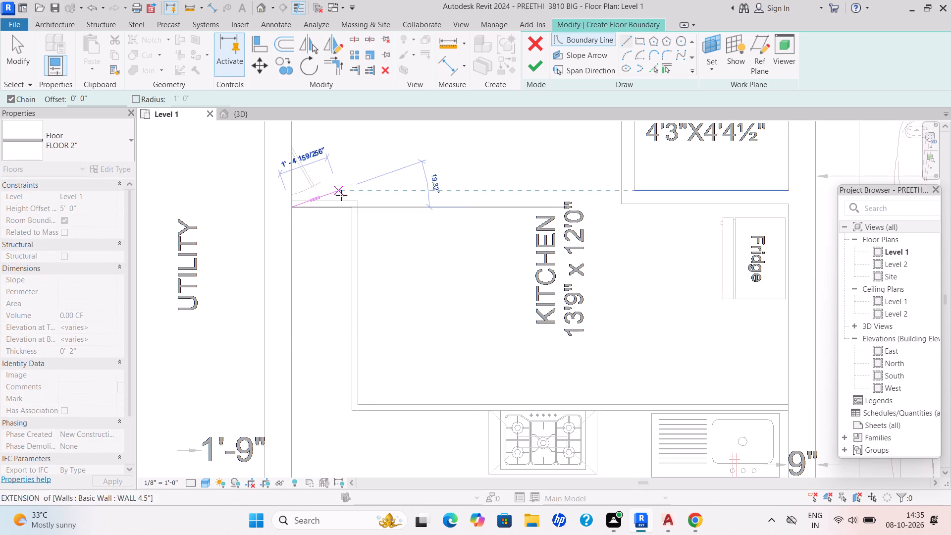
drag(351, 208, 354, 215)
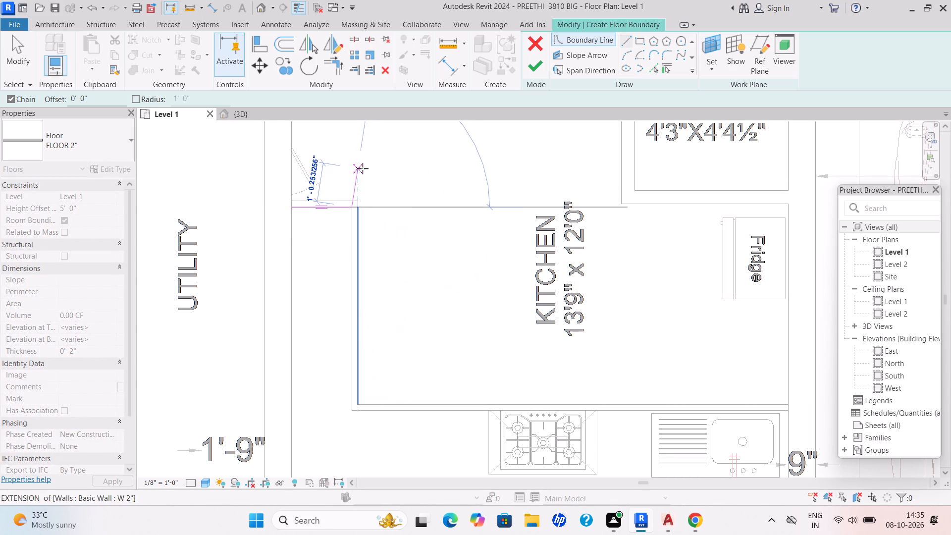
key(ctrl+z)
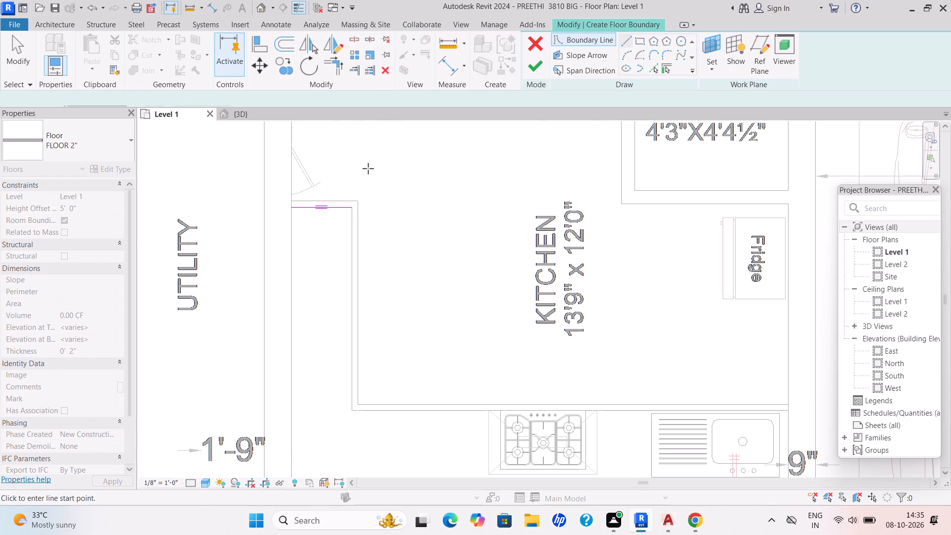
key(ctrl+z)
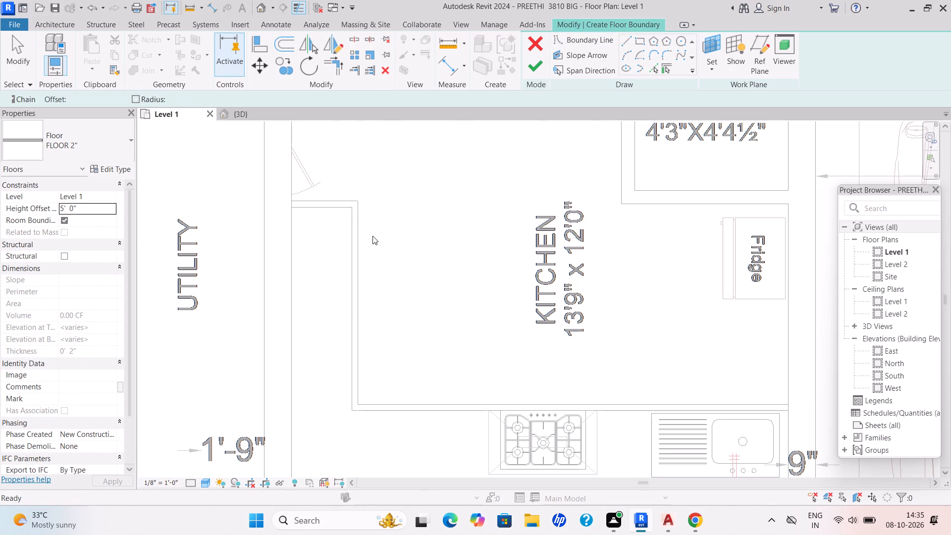
Sketch the floor boundary along the counter walls' kitchen-side faces, from the 1'-10" end by the utility wall to the 11'-11" run past the sink.
click(631, 39)
scroll(333, 187, up, 4)
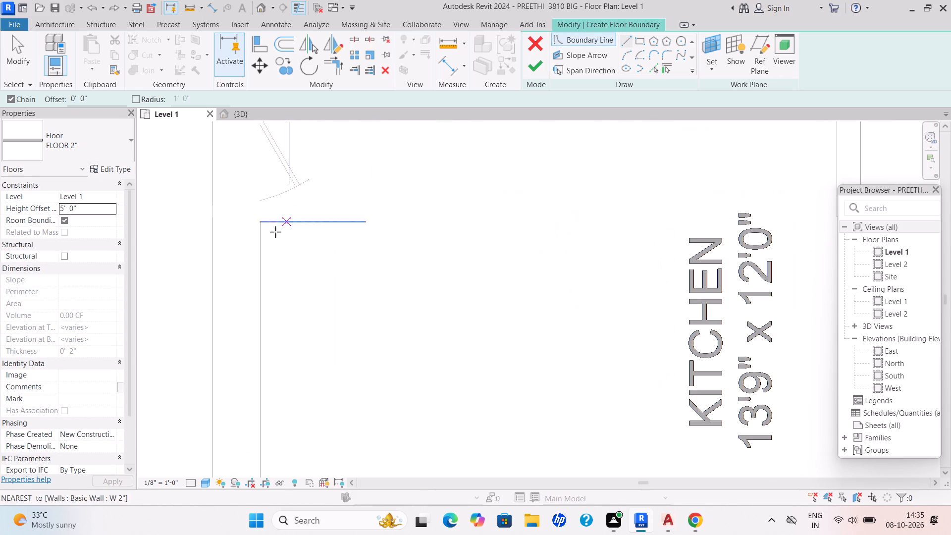
click(265, 213)
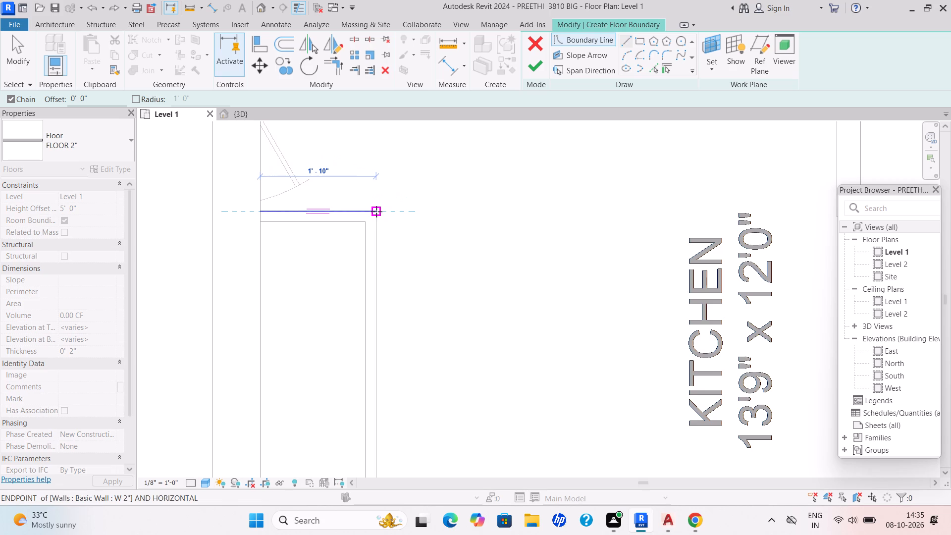
click(376, 212)
scroll(386, 337, down, 2)
middle_drag(383, 337, 370, 157)
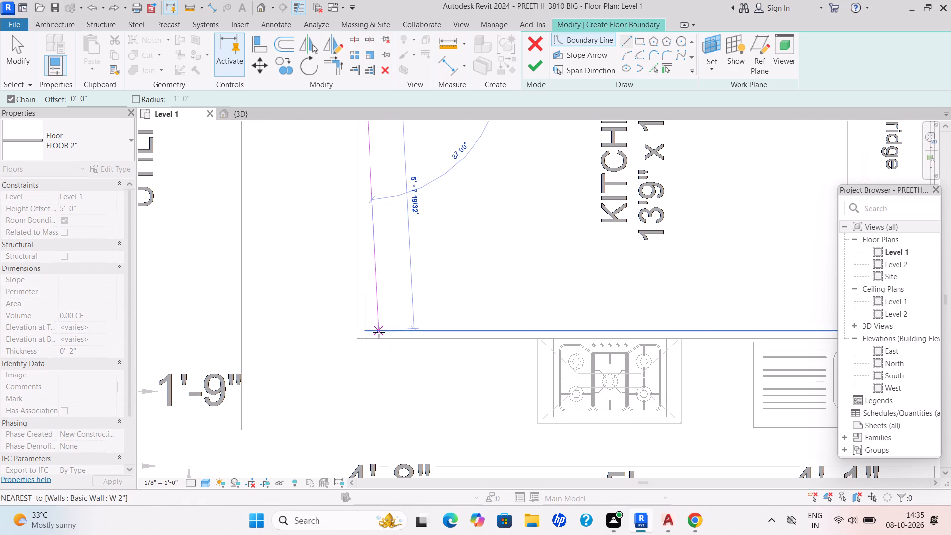
scroll(359, 333, up, 3)
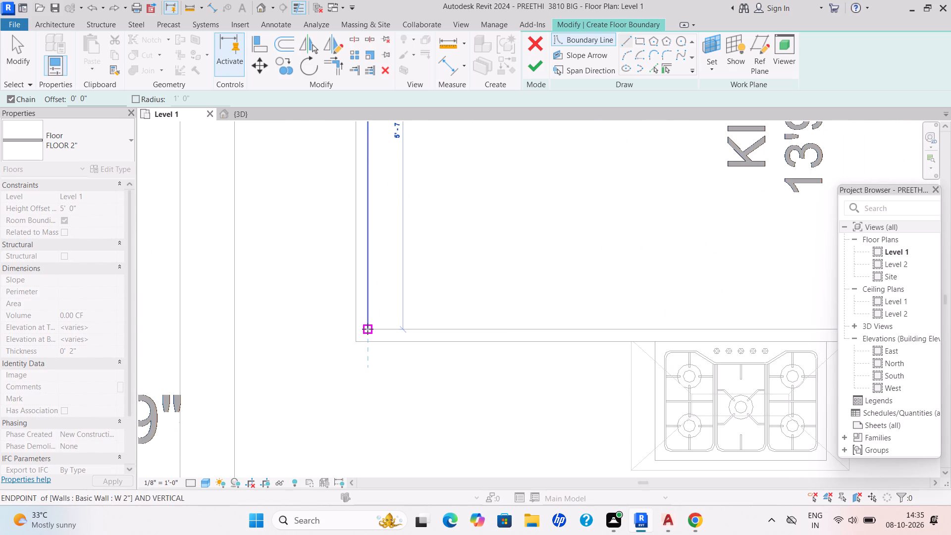
click(368, 329)
scroll(610, 307, down, 5)
middle_drag(601, 312, 197, 297)
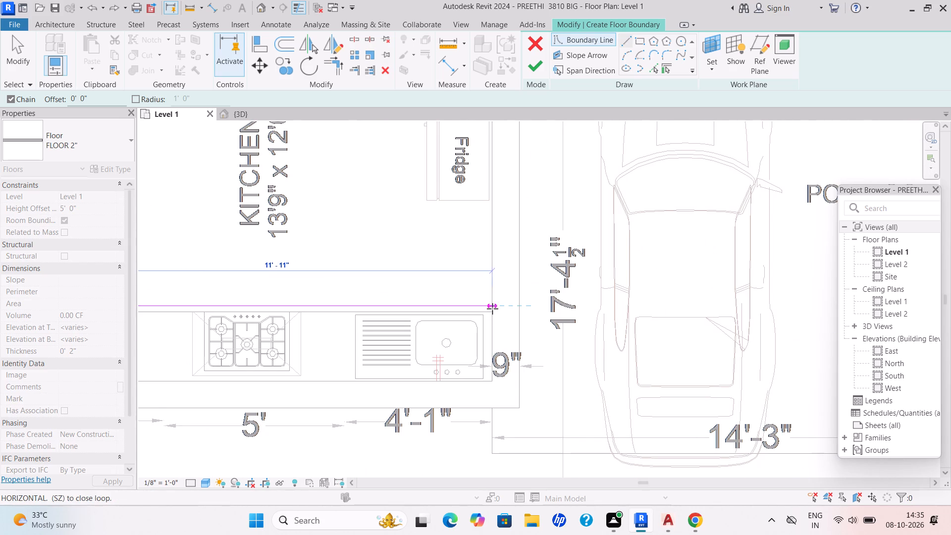
scroll(492, 309, up, 4)
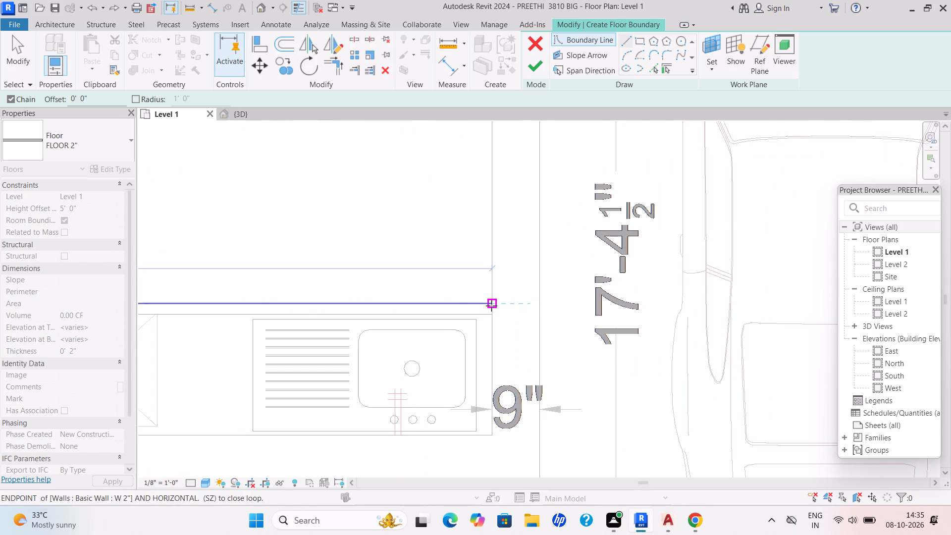
click(491, 306)
Close the counter boundary along the inner faces of the kitchen's perimeter walls and finish the floor.
scroll(486, 371, down, 2)
middle_drag(479, 371, 502, 287)
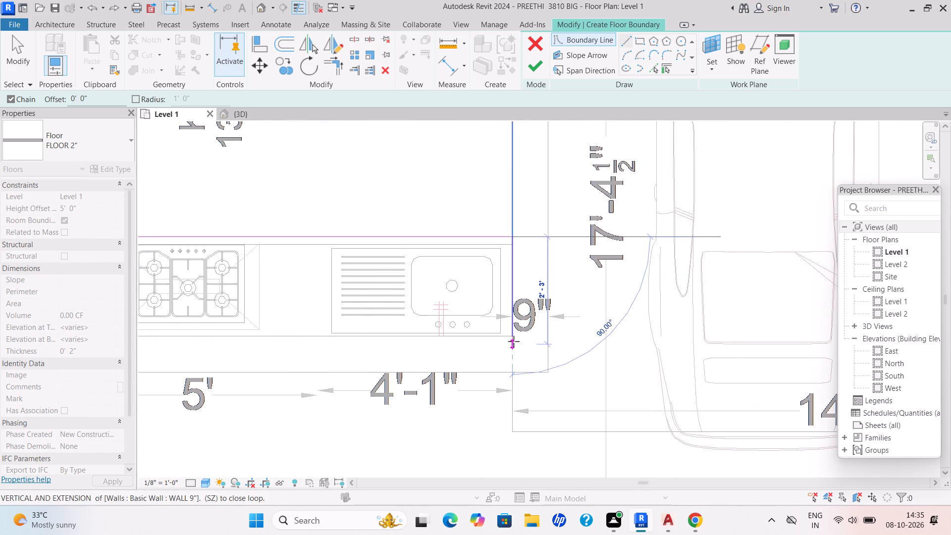
scroll(516, 336, up, 4)
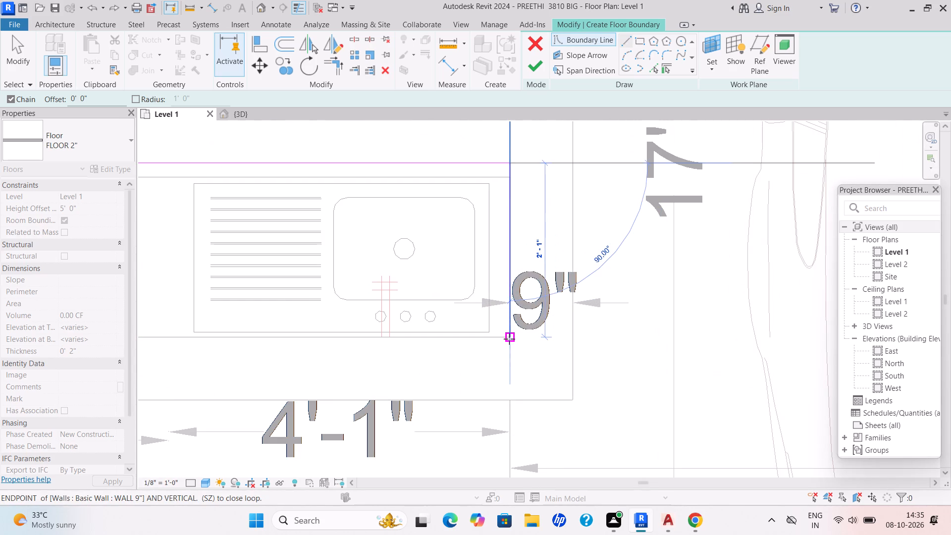
click(509, 339)
scroll(323, 369, down, 5)
middle_drag(321, 368, 621, 338)
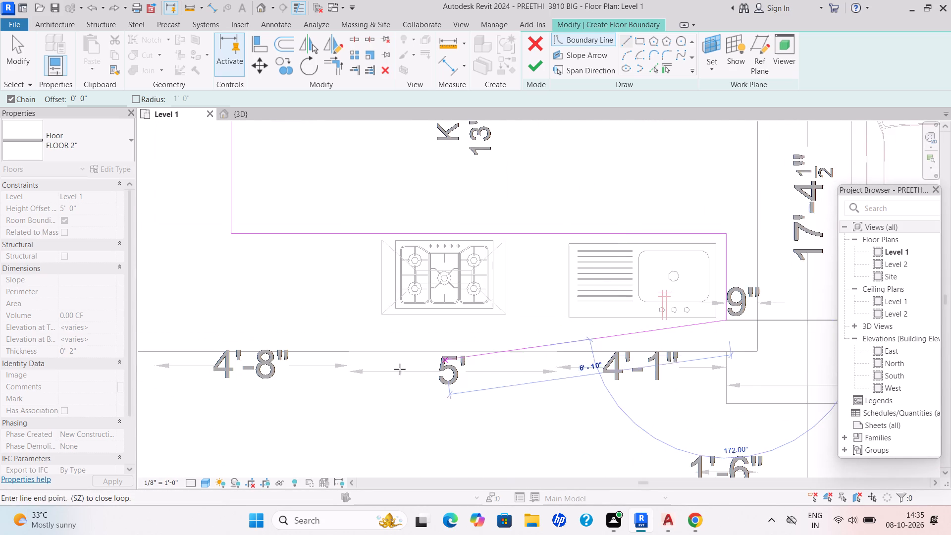
scroll(382, 364, down, 4)
middle_drag(380, 364, 543, 332)
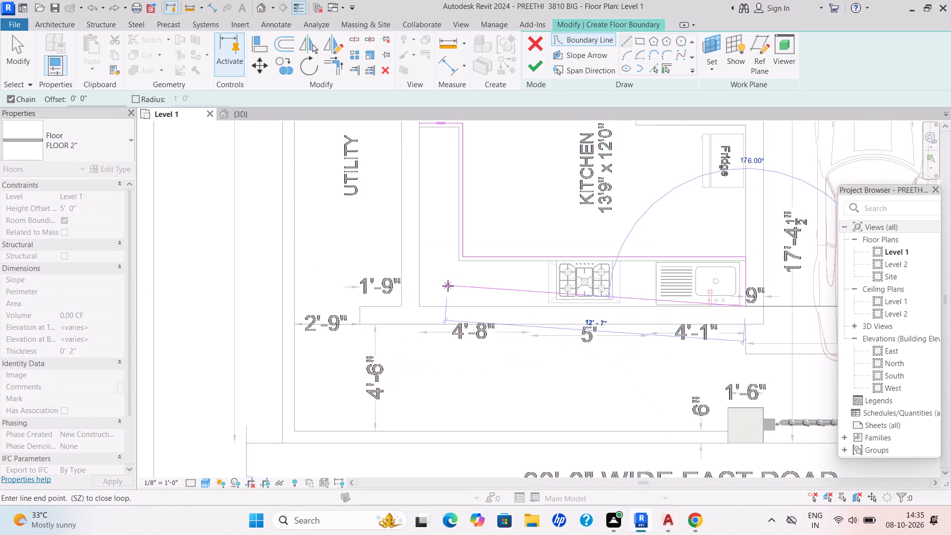
scroll(437, 302, up, 4)
click(409, 311)
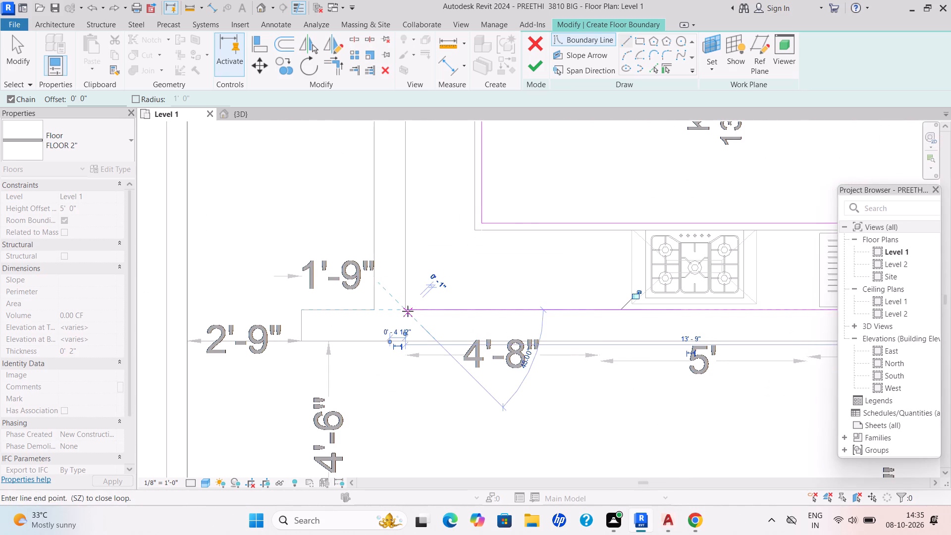
scroll(423, 197, down, 4)
middle_drag(423, 197, 455, 252)
middle_drag(454, 195, 445, 274)
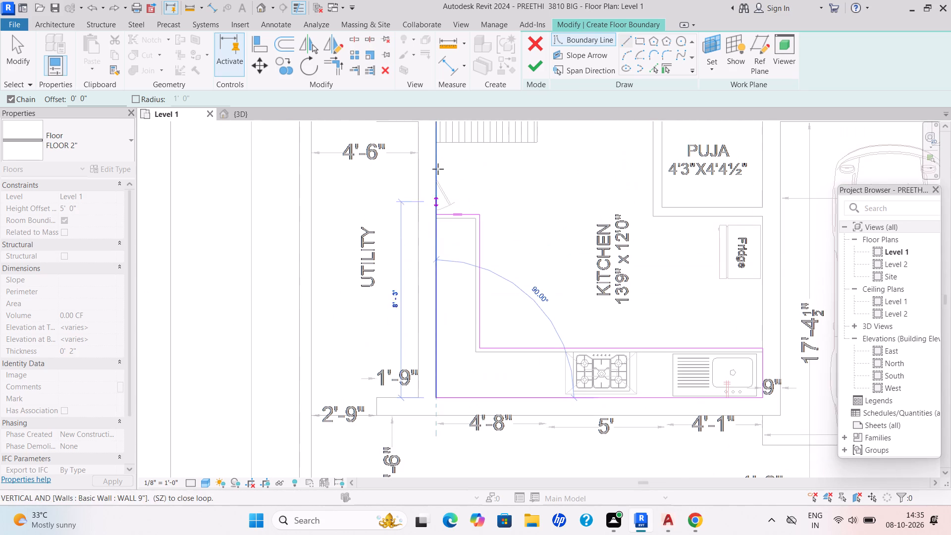
scroll(450, 195, up, 9)
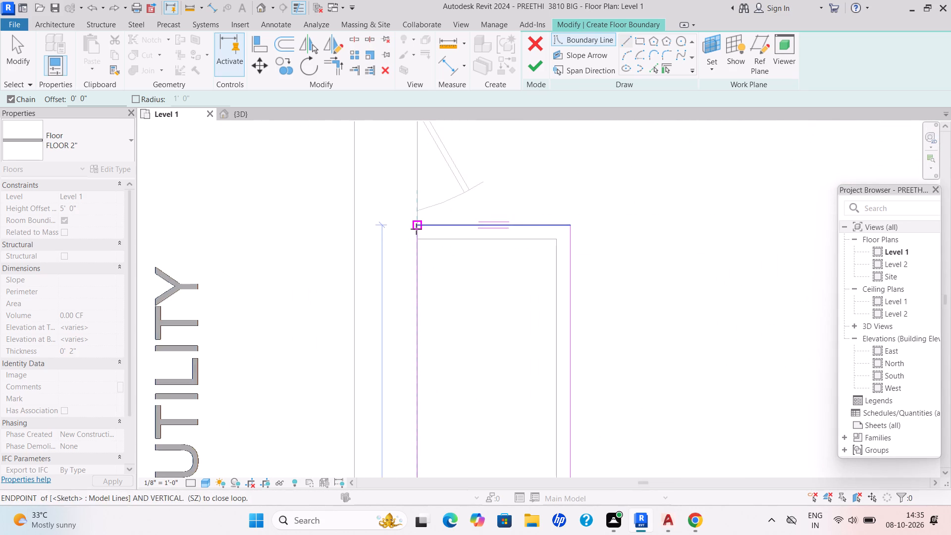
click(416, 229)
click(531, 73)
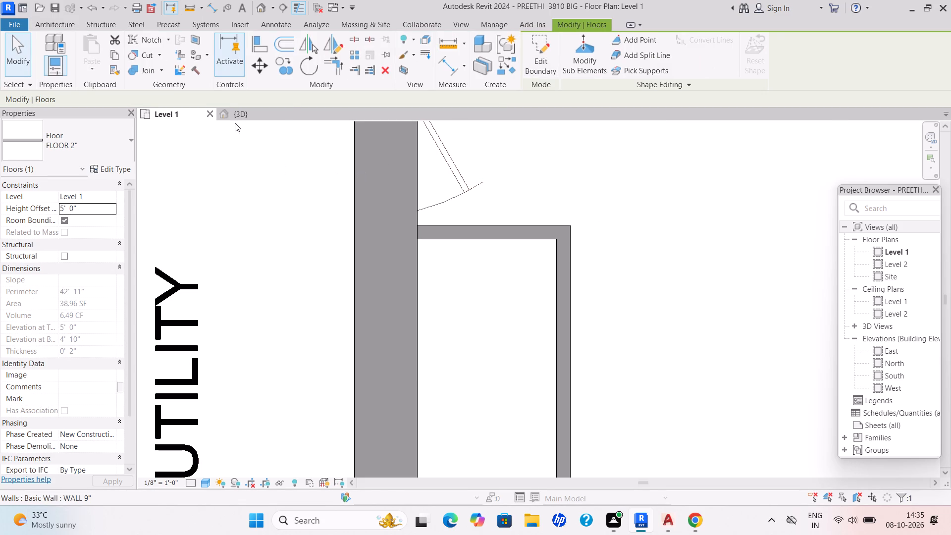
Examine the kitchen counter slab and its supporting walls in the 3D view.
click(240, 109)
scroll(445, 182, down, 5)
key(Escape)
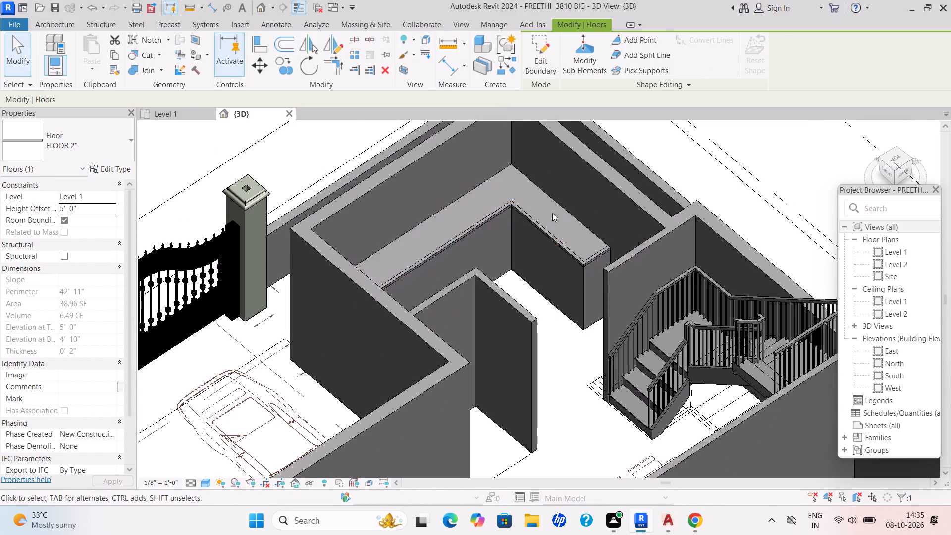
scroll(572, 230, up, 1)
scroll(572, 230, down, 2)
middle_drag(564, 242, 563, 281)
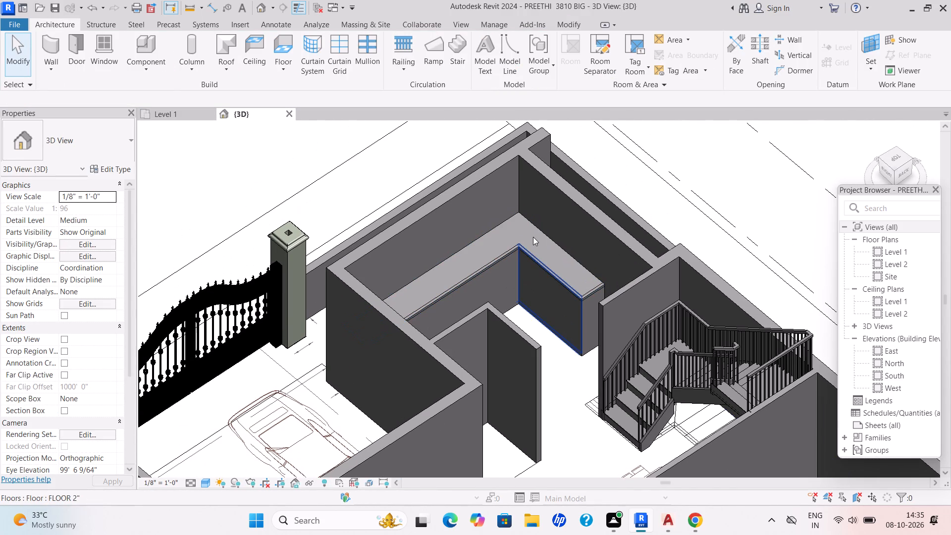
scroll(533, 237, up, 2)
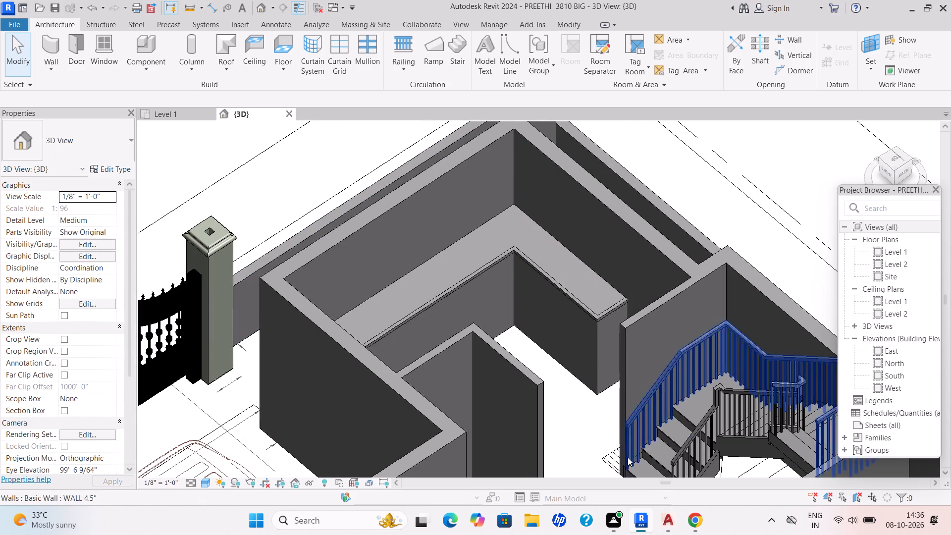
Switch to Chrome and search Google for "TILES KITCHEN JPG".
click(693, 521)
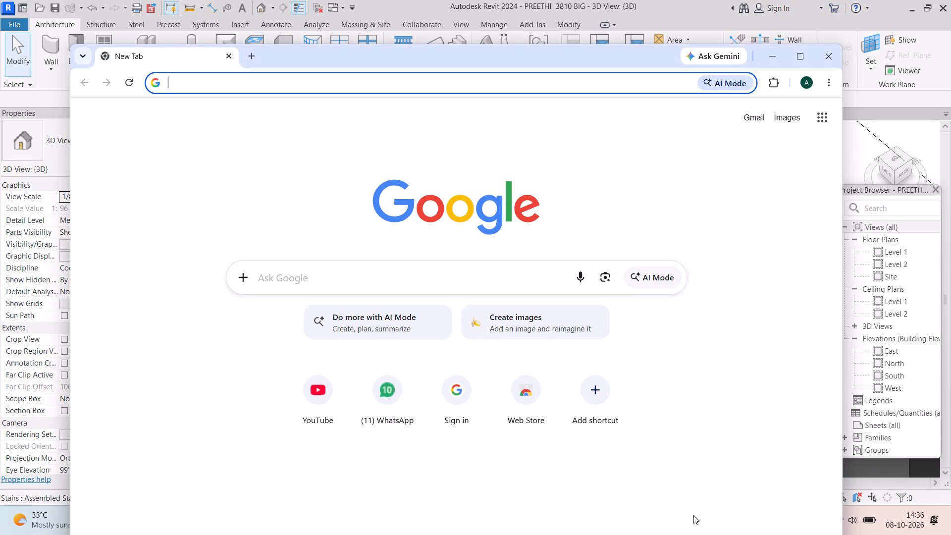
click(415, 280)
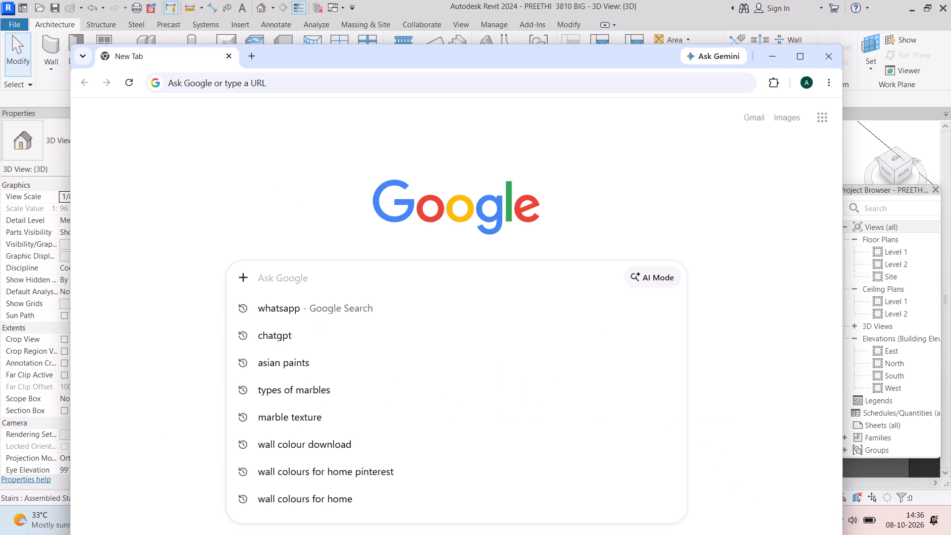
text(TIL)
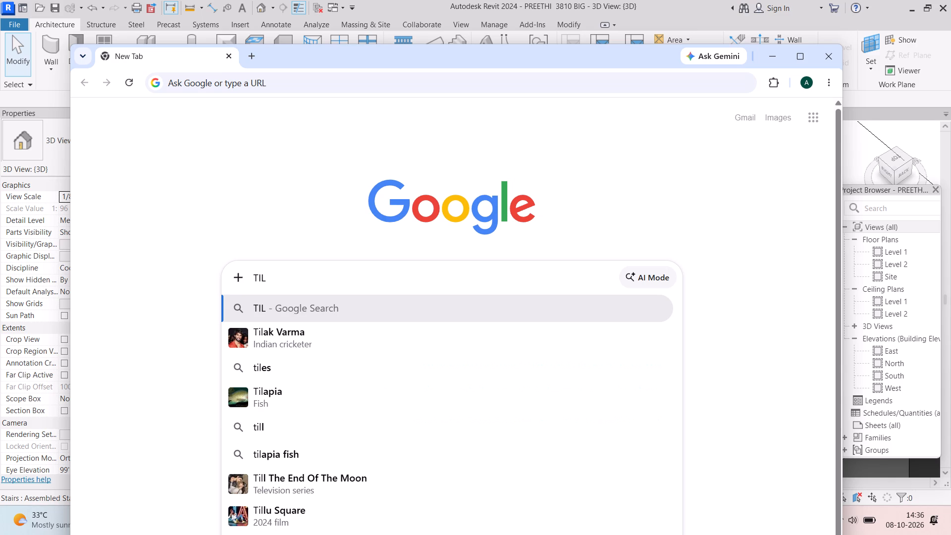
text(ES)
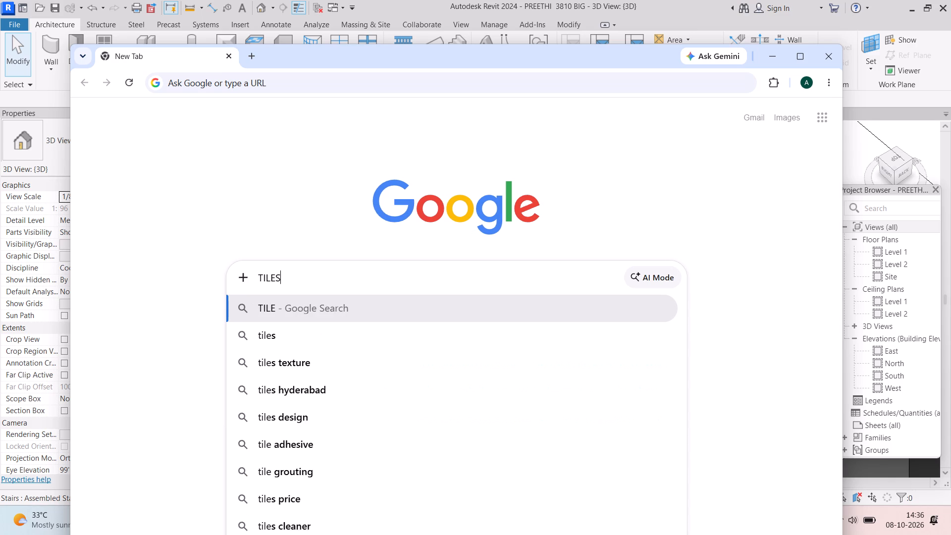
key(space)
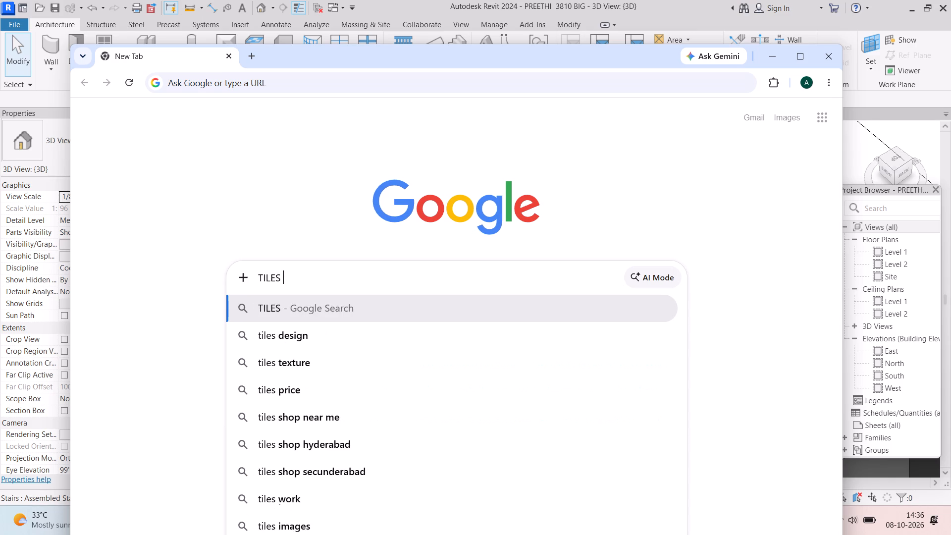
key(space)
text(KI)
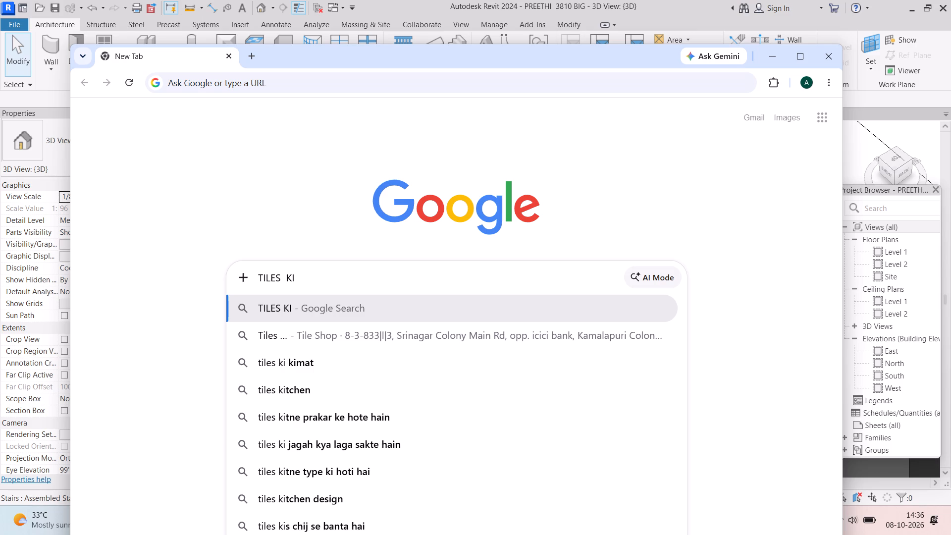
text(TCHE)
text(N)
key(space)
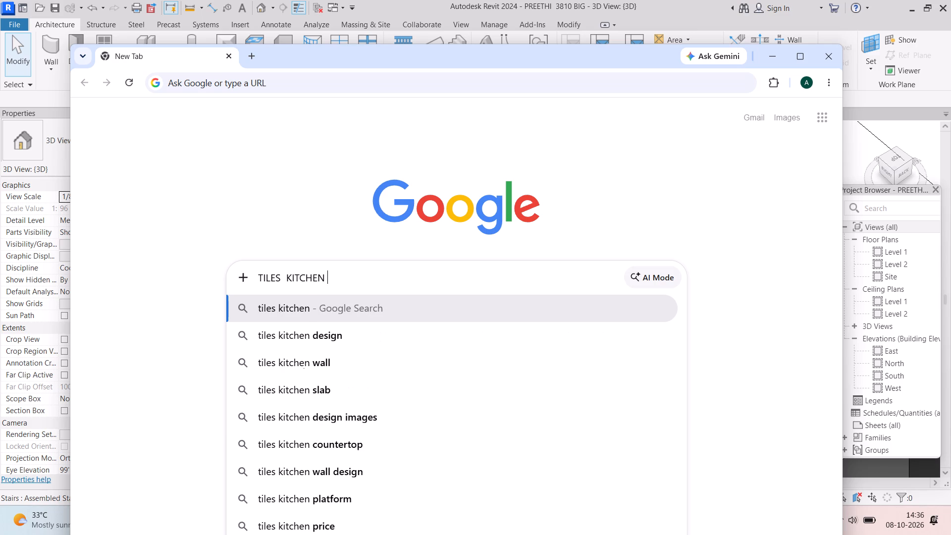
text(JPG)
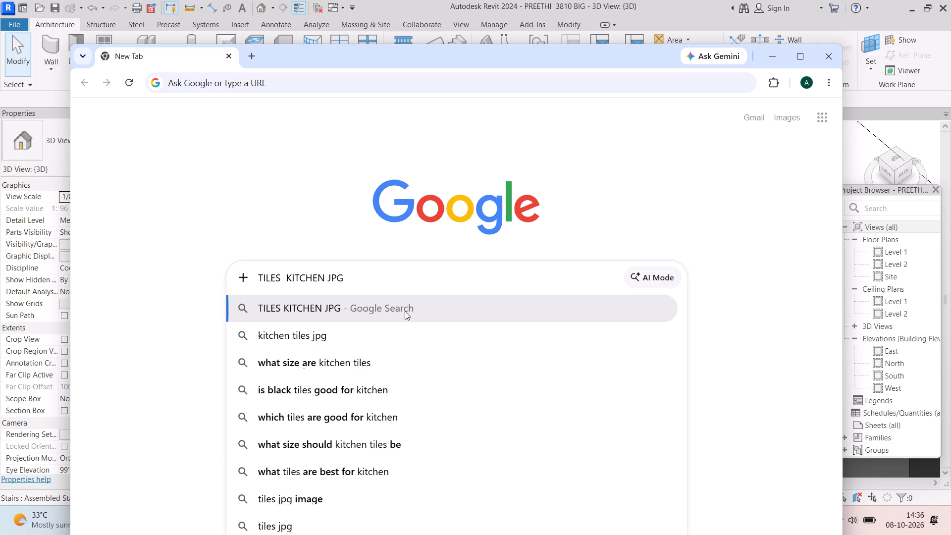
click(325, 313)
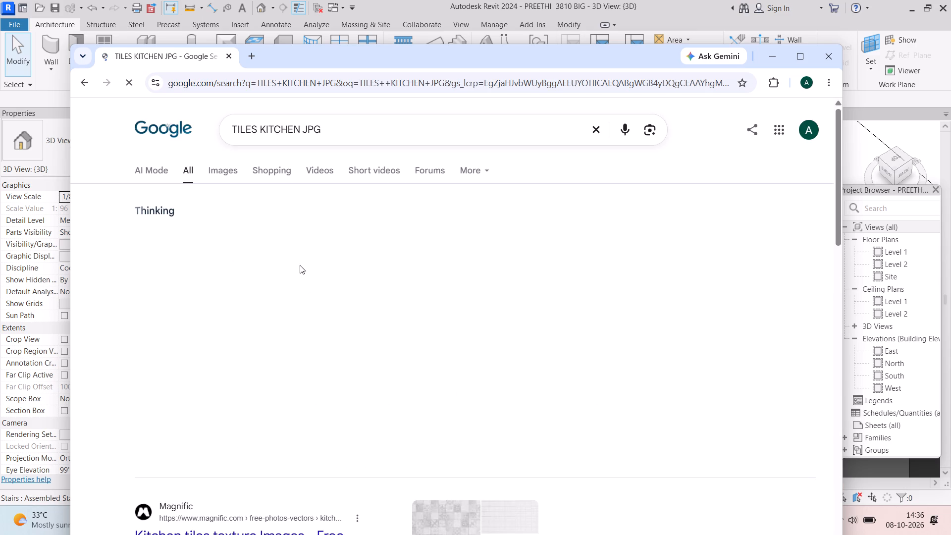
Browse the image, general and AI Mode results for kitchen tile pictures suited to the kitchen.
click(222, 172)
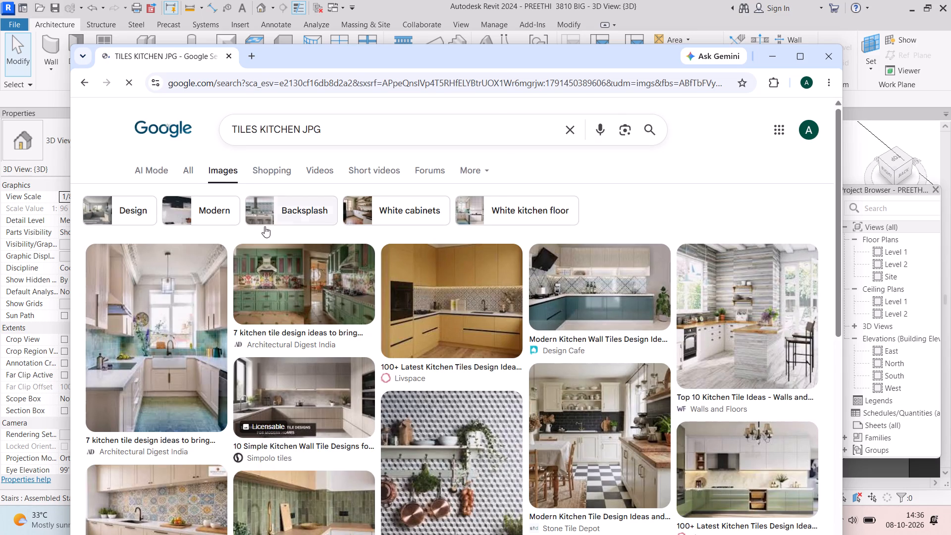
scroll(286, 252, down, 5)
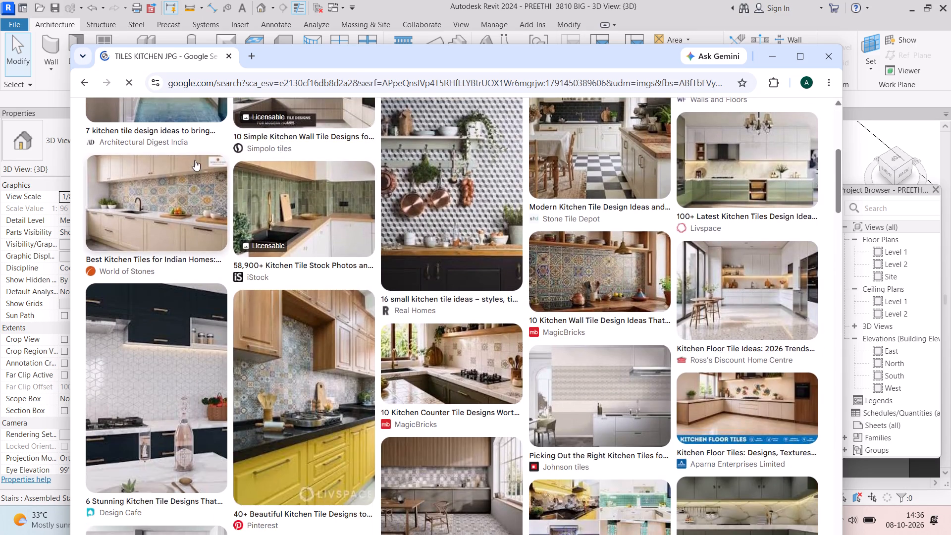
scroll(195, 160, up, 9)
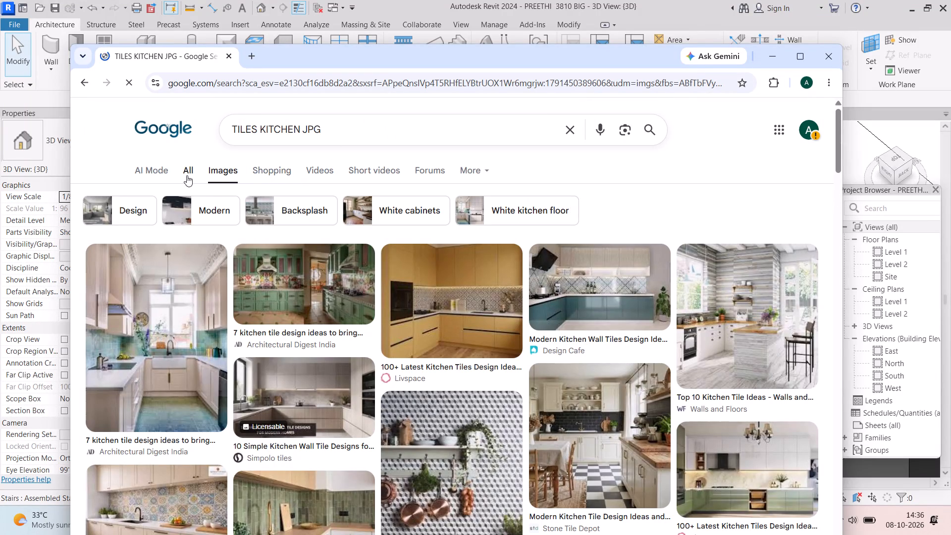
click(187, 175)
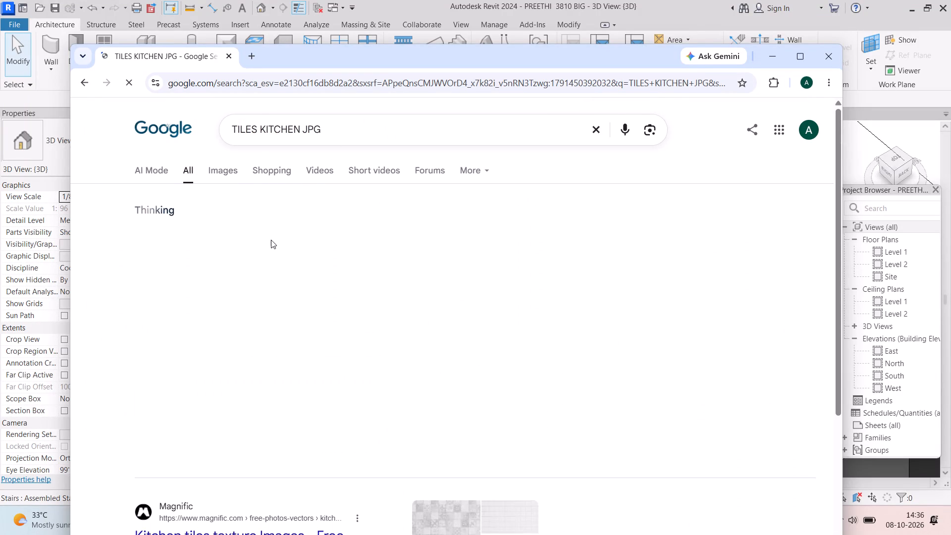
scroll(378, 261, down, 2)
scroll(437, 228, down, 1)
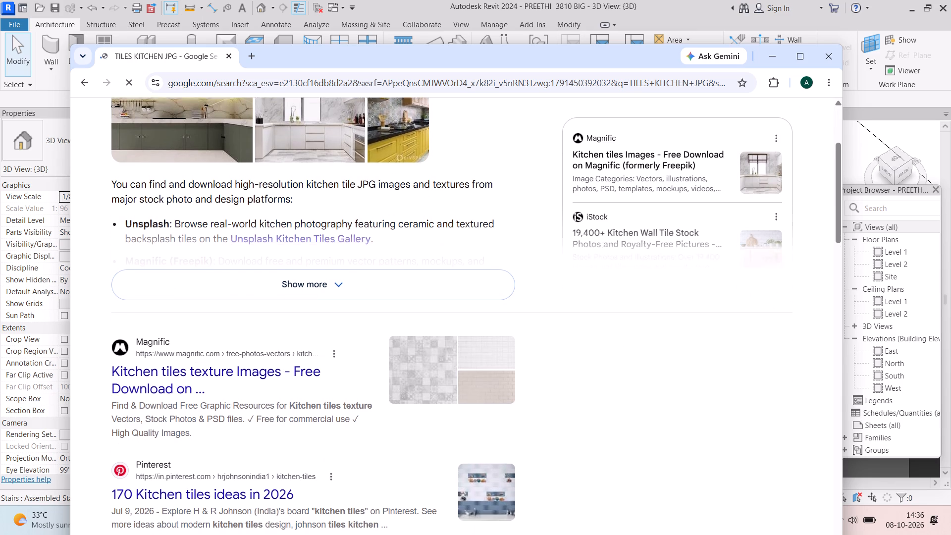
scroll(436, 229, up, 3)
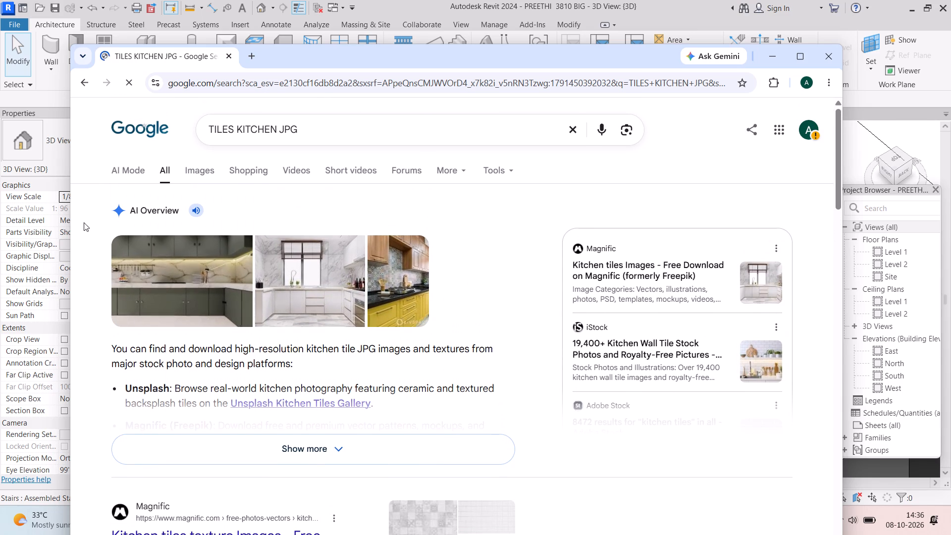
click(126, 175)
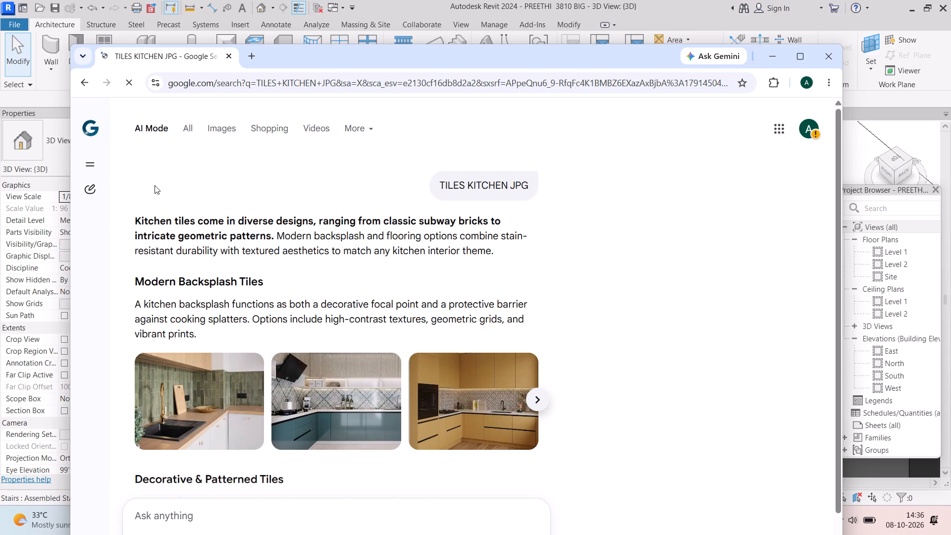
scroll(364, 360, down, 4)
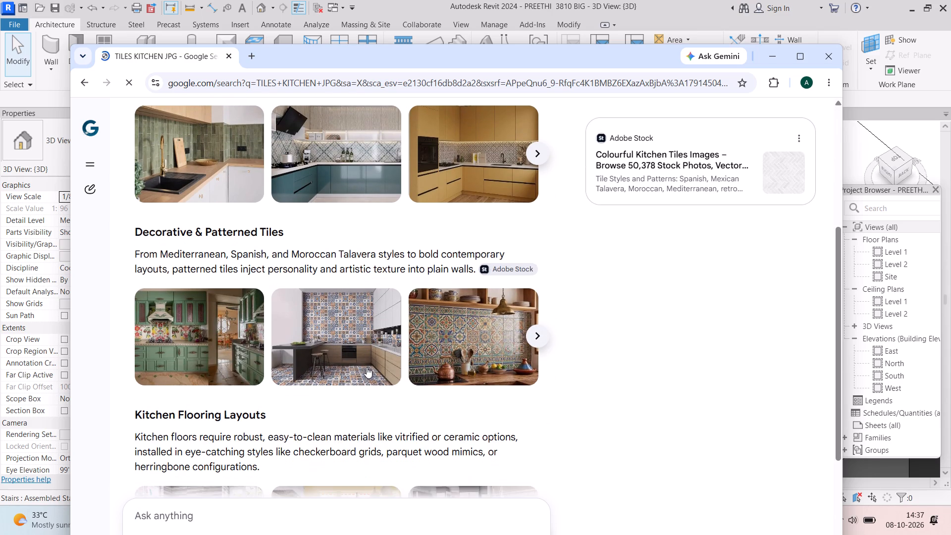
scroll(348, 327, down, 2)
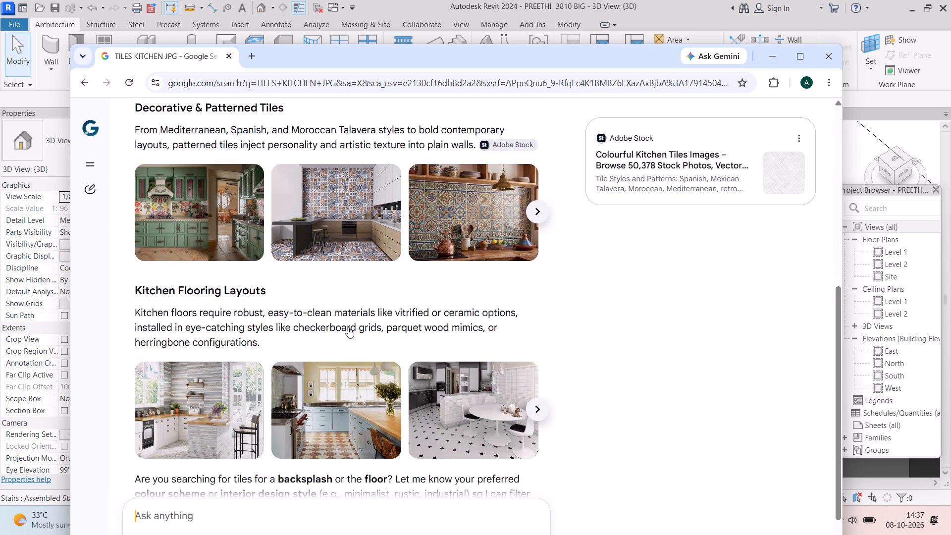
scroll(348, 327, up, 3)
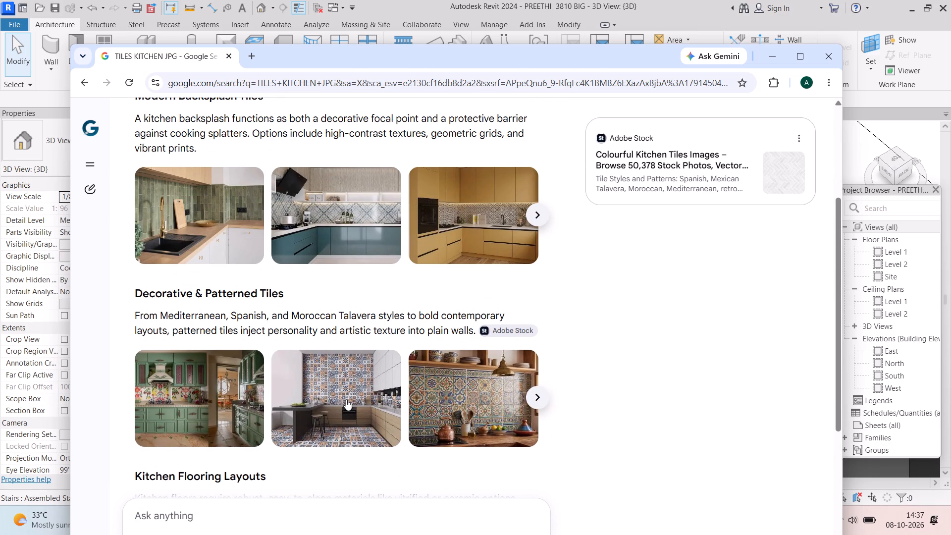
Save the Matt Designer Kitchen Ceramic Floor Tile image to Downloads as designer-kitchen-ceramic-floor-tile in JPEG format, and close the browser.
click(346, 400)
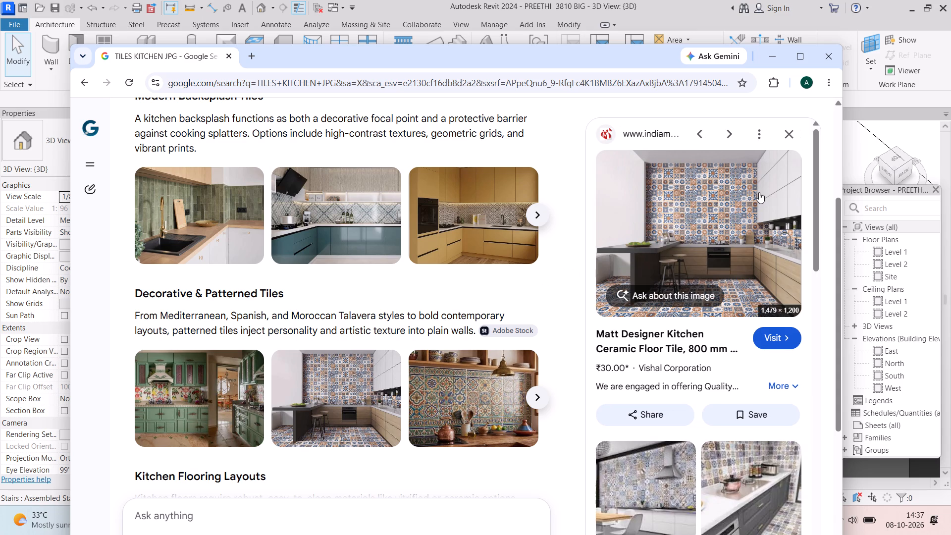
right_click(759, 192)
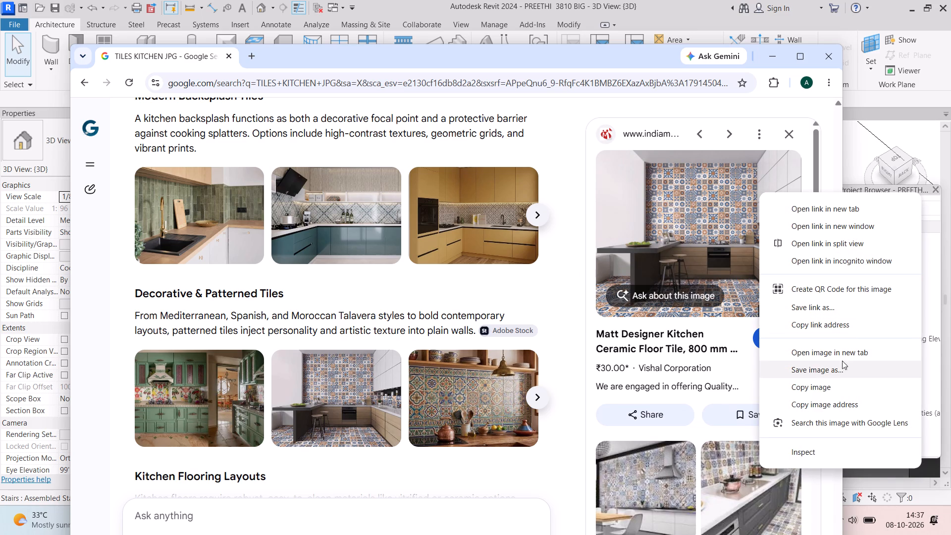
click(836, 370)
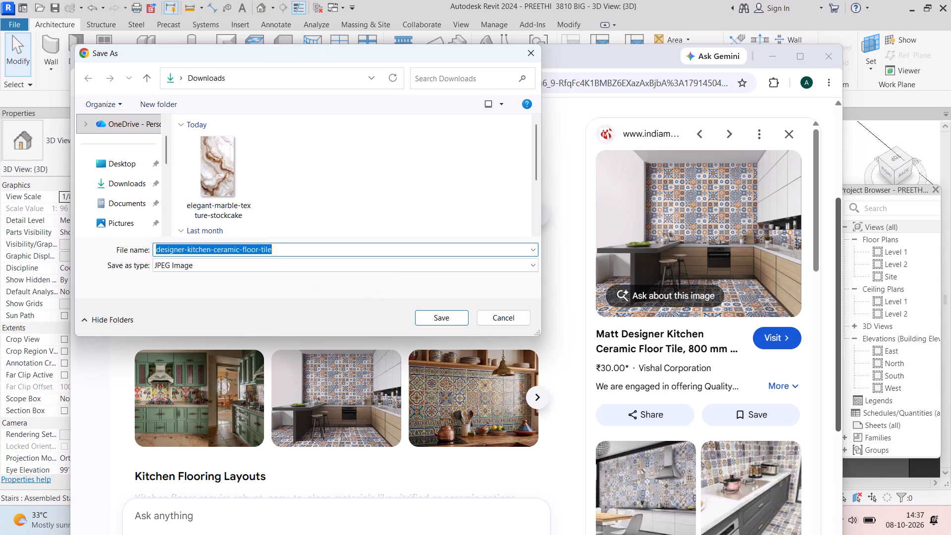
click(436, 317)
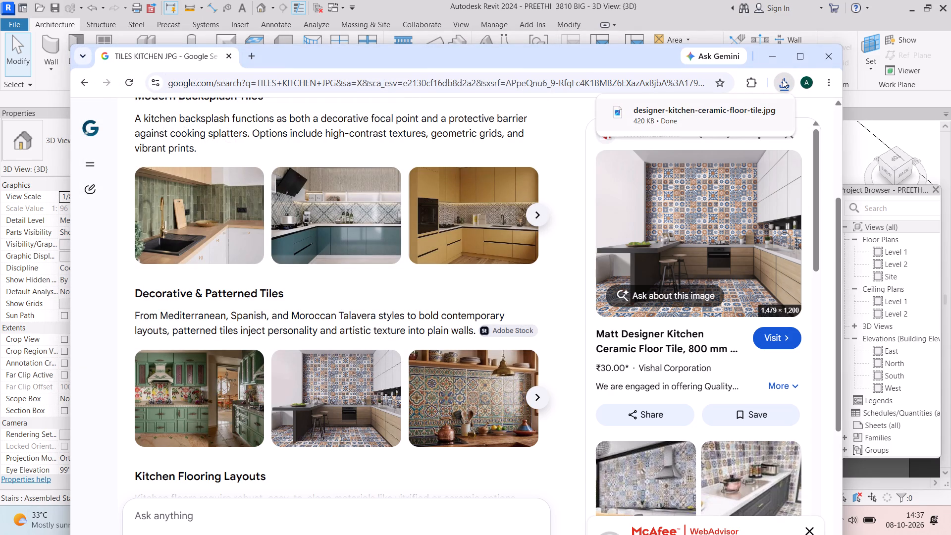
click(784, 79)
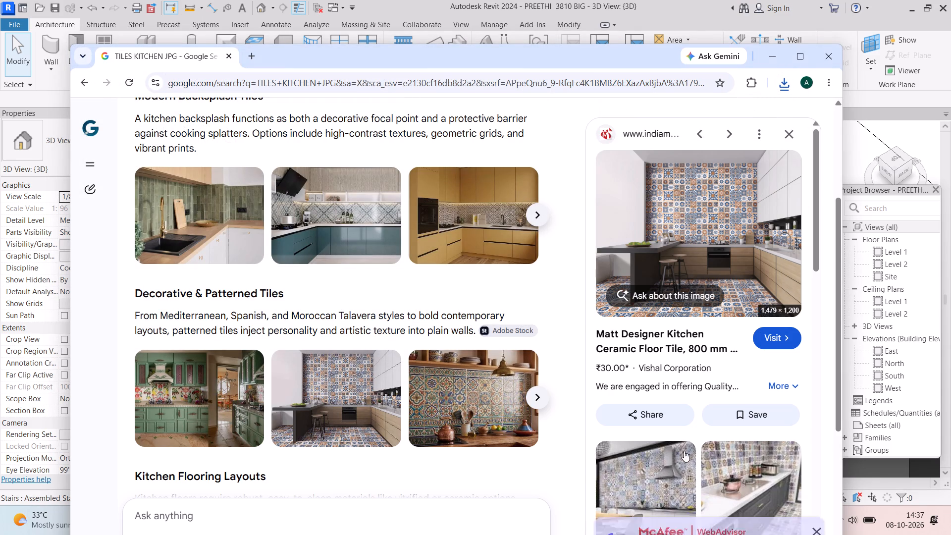
click(836, 54)
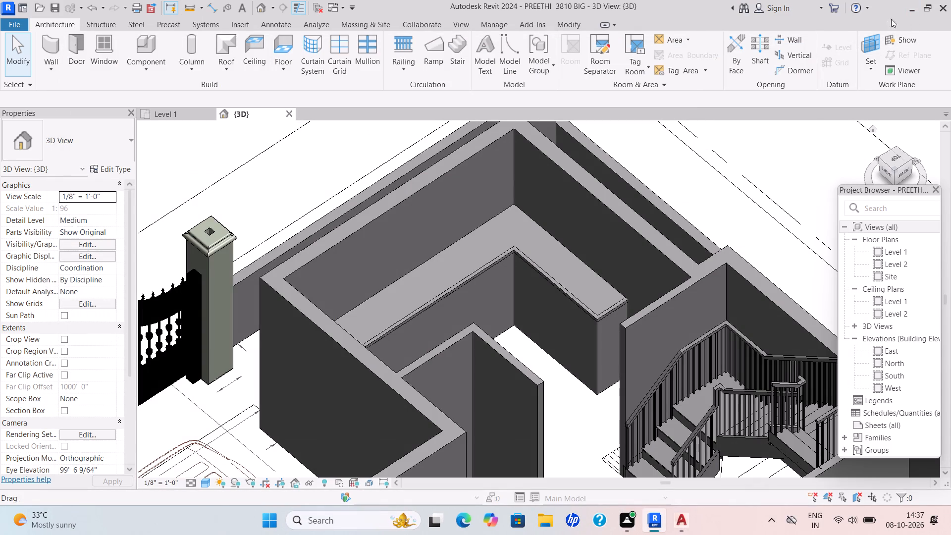
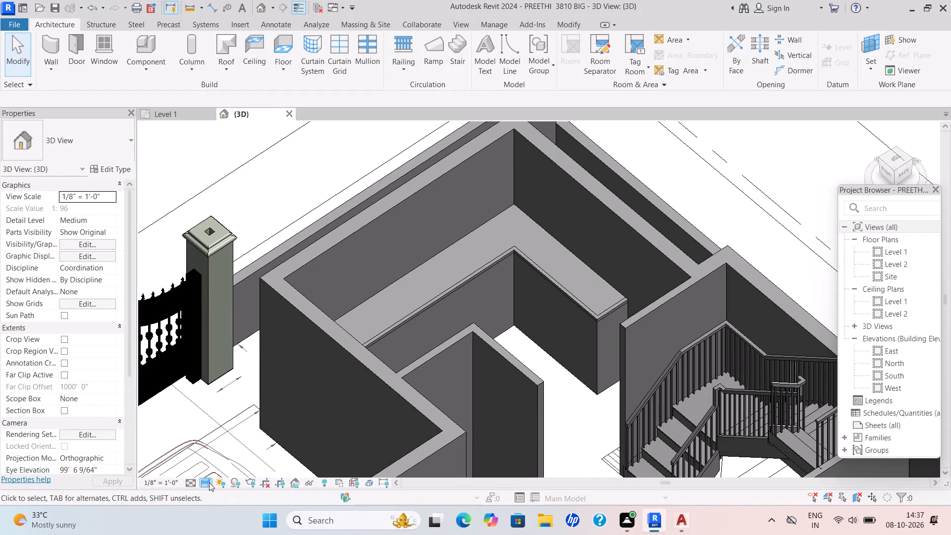
Open the Material Browser to look through the project materials.
scroll(444, 398, down, 4)
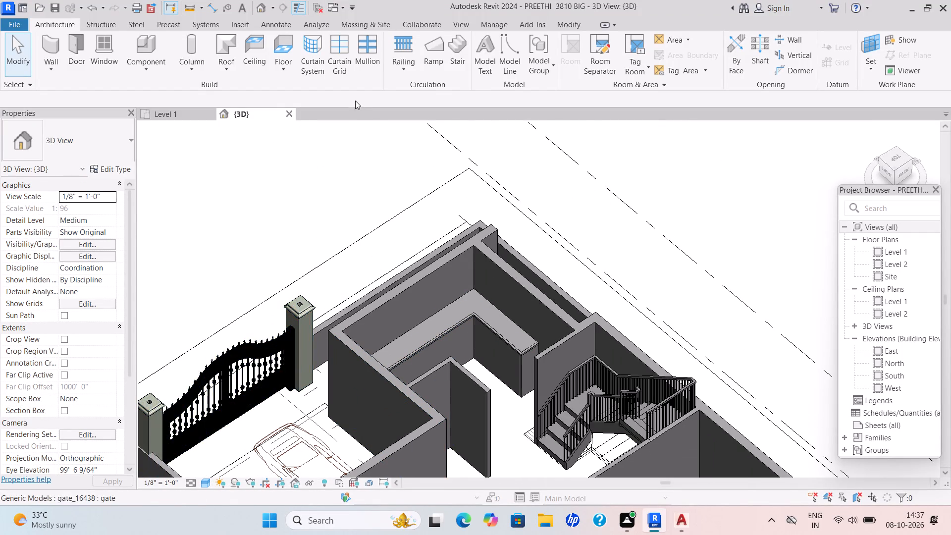
click(566, 19)
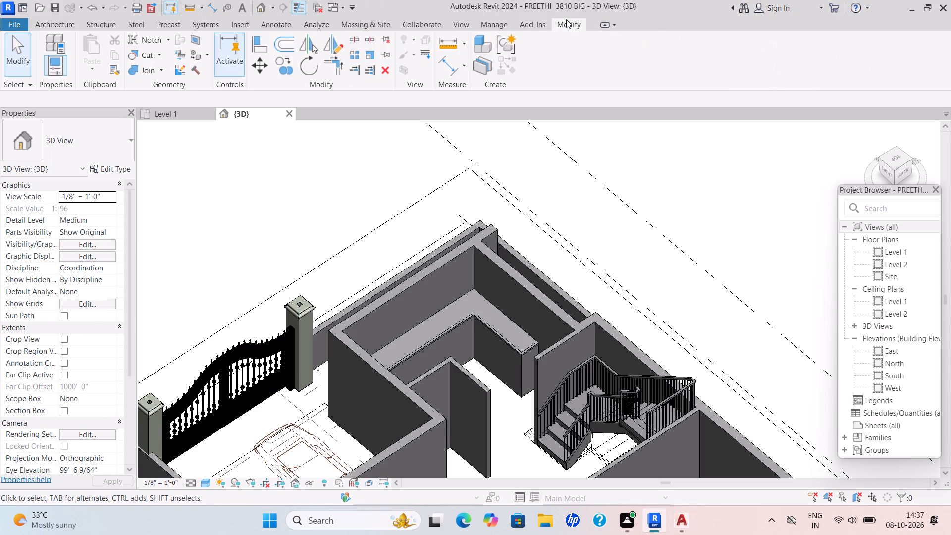
click(54, 23)
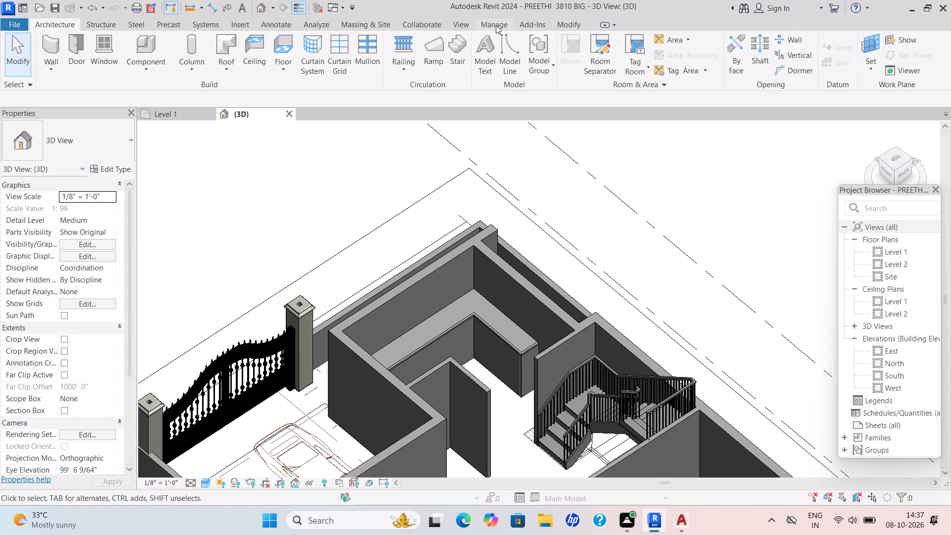
click(496, 25)
click(55, 52)
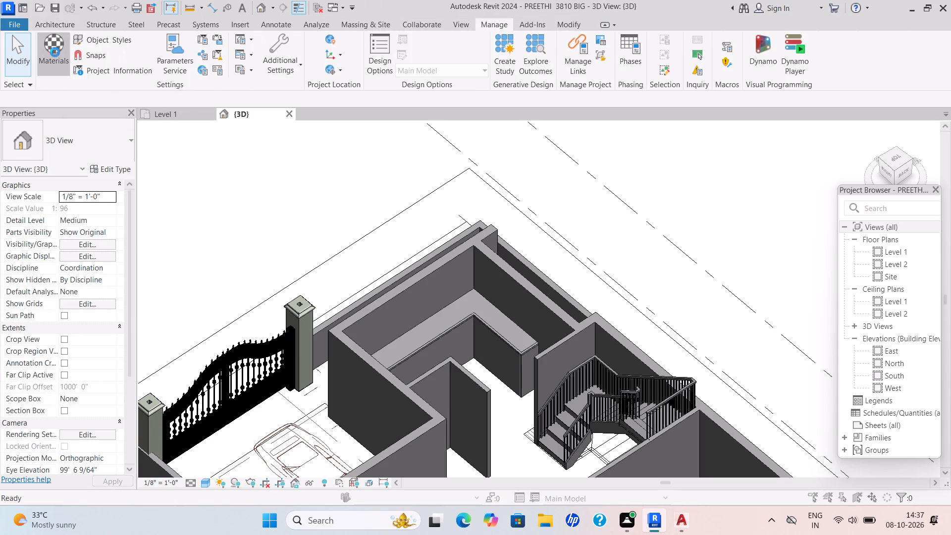
click(580, 157)
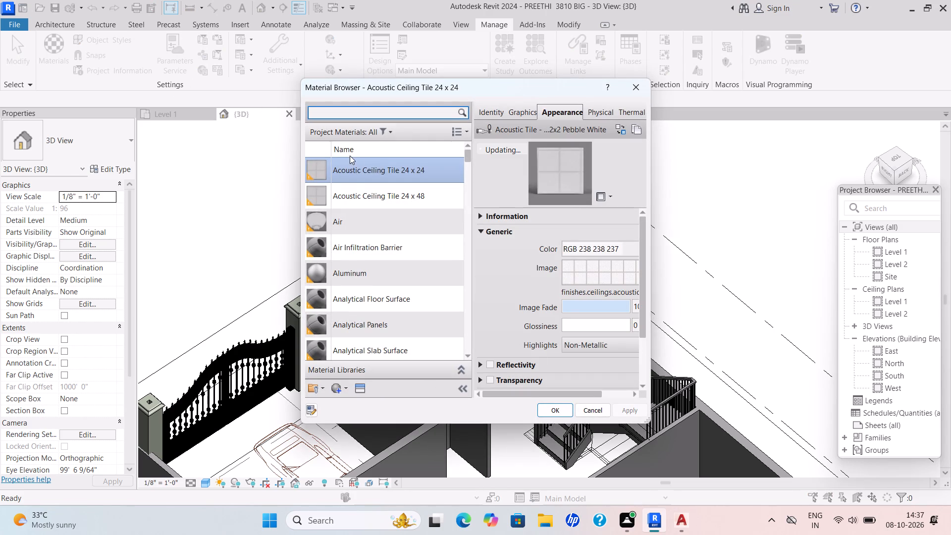
scroll(354, 171, down, 10)
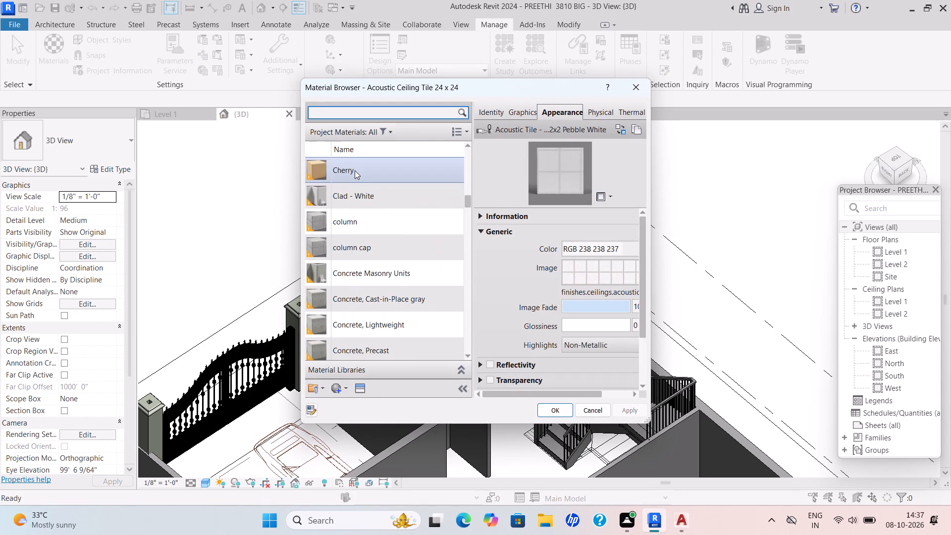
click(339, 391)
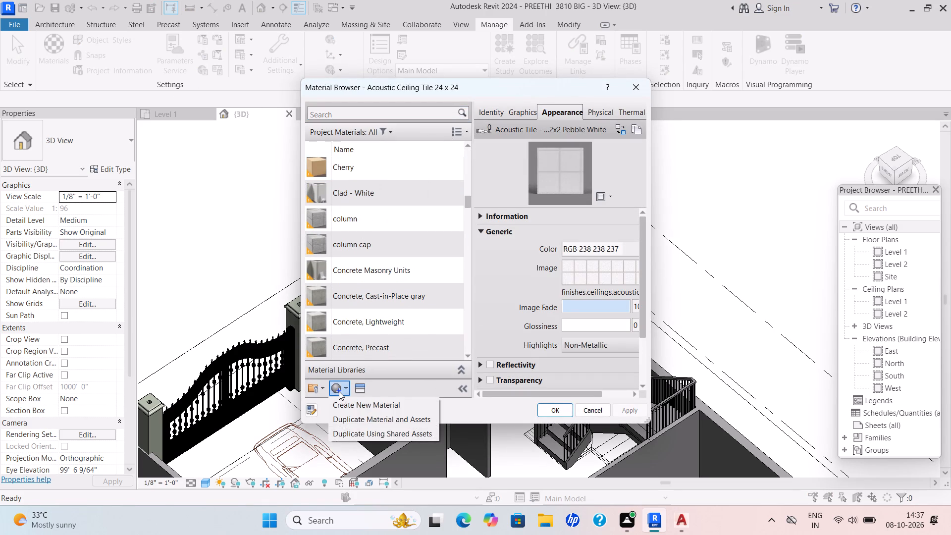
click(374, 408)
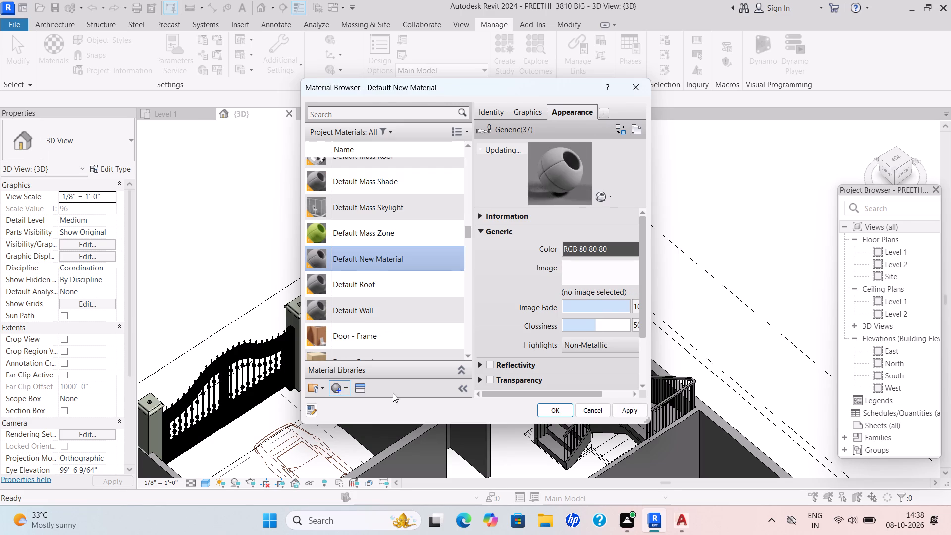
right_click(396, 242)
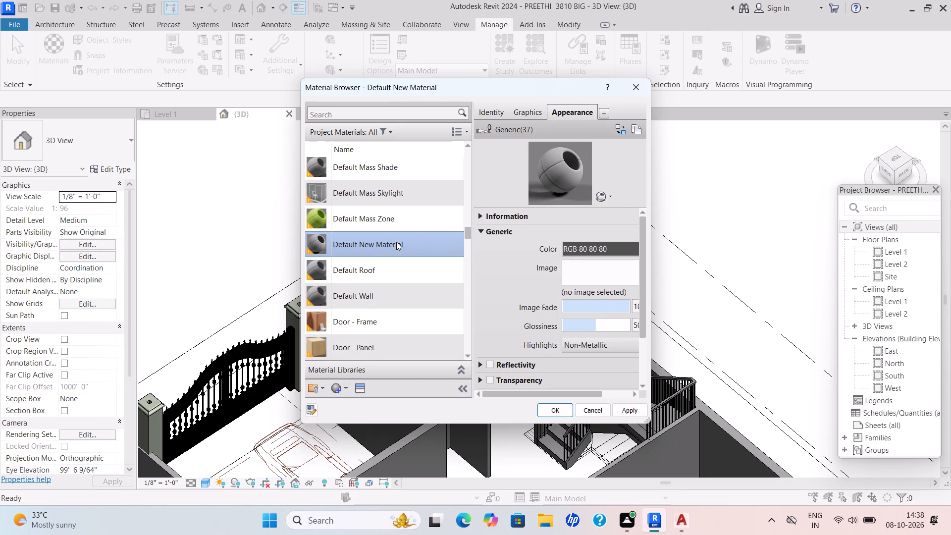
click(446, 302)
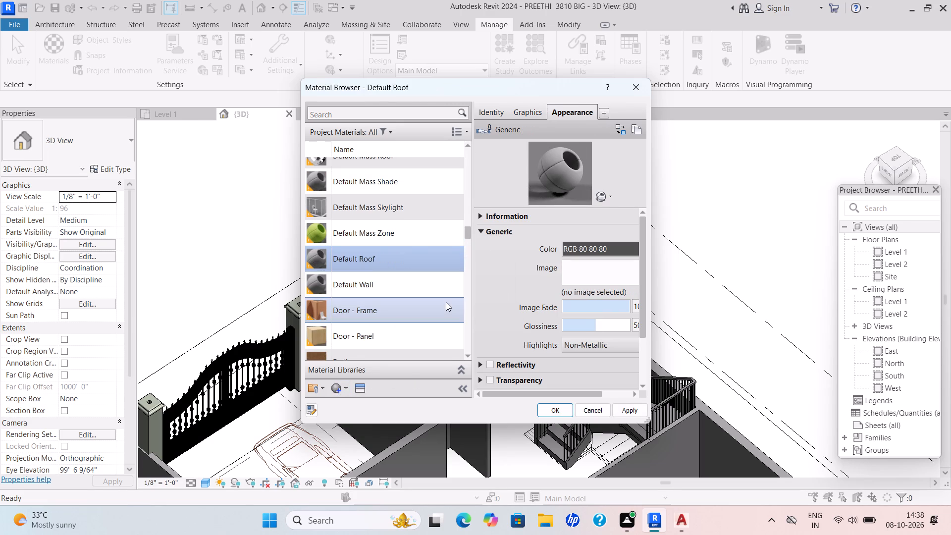
Create a new project material and name it TILES.
click(334, 391)
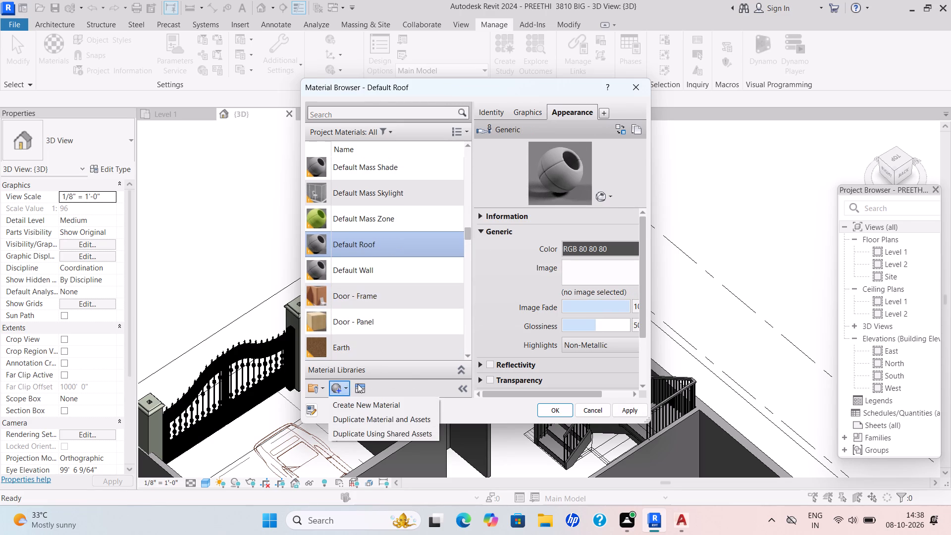
click(369, 401)
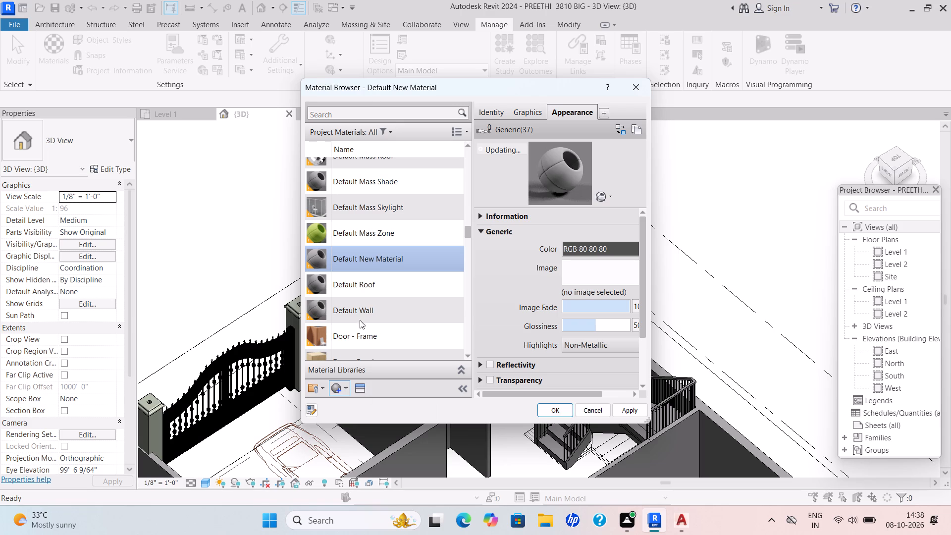
right_click(385, 236)
click(415, 285)
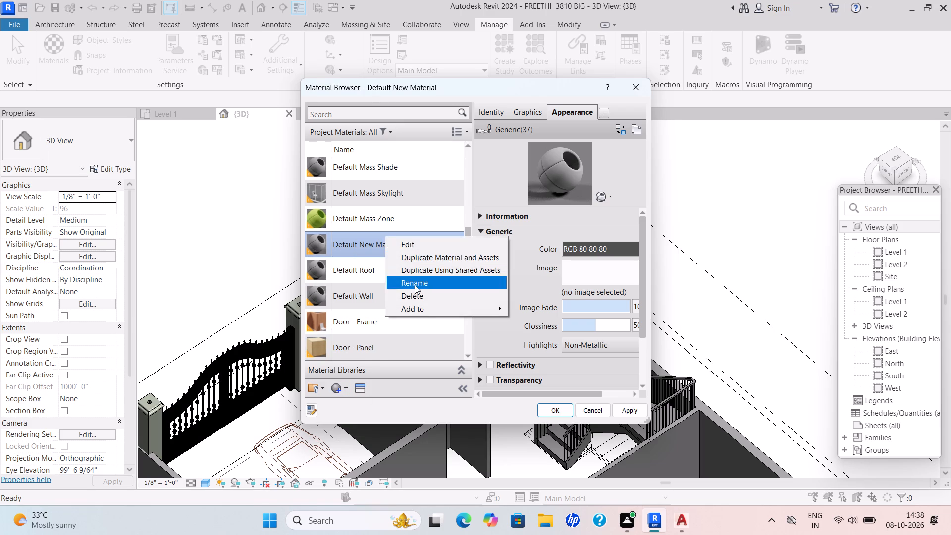
key(BackSpace)
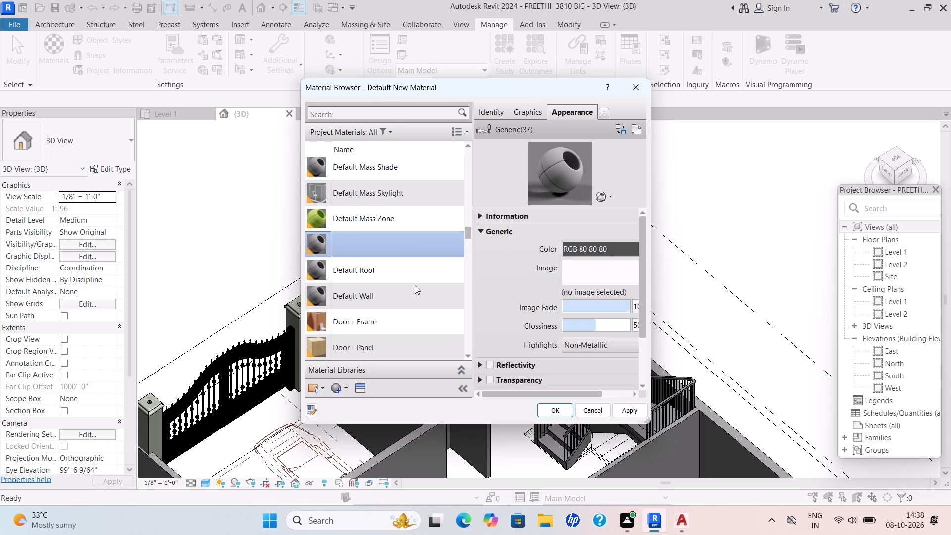
text(TI)
text(LE)
key(s)
Assign the designer-kitchen-ceramic-floor-tile image from Downloads as the TILES material's appearance image.
click(581, 268)
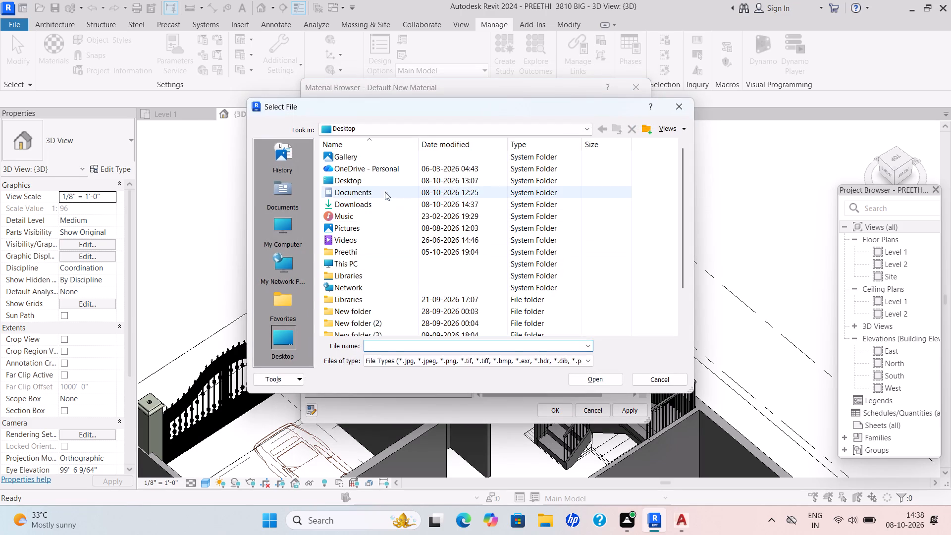
click(359, 206)
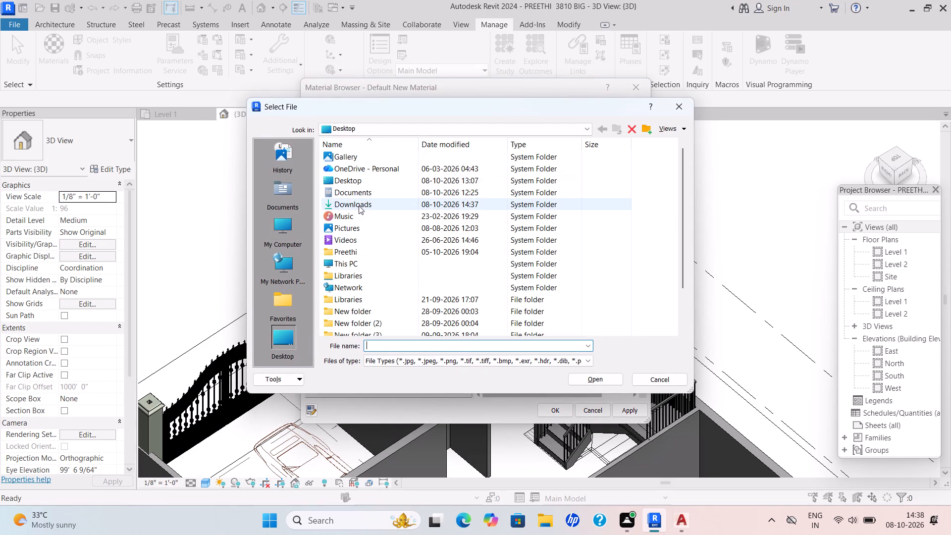
click(359, 206)
double_click(359, 206)
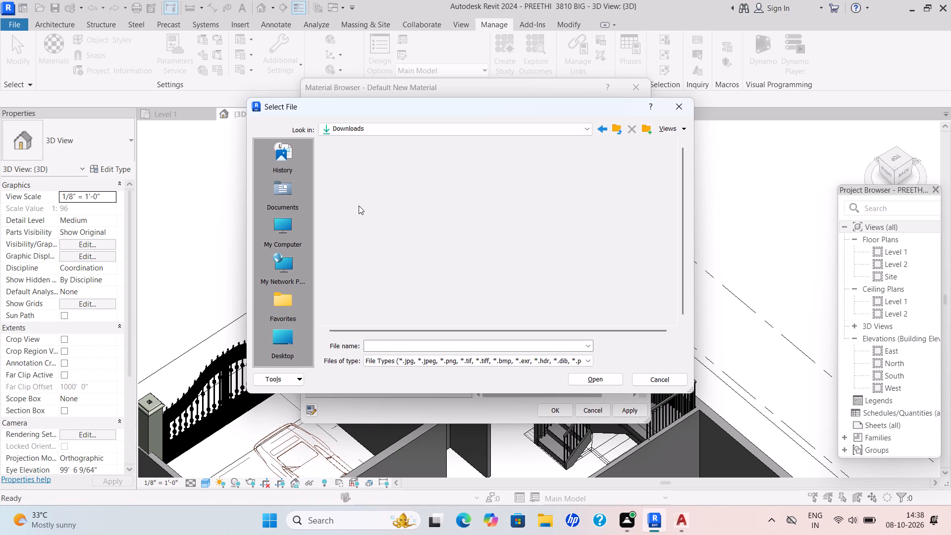
click(398, 169)
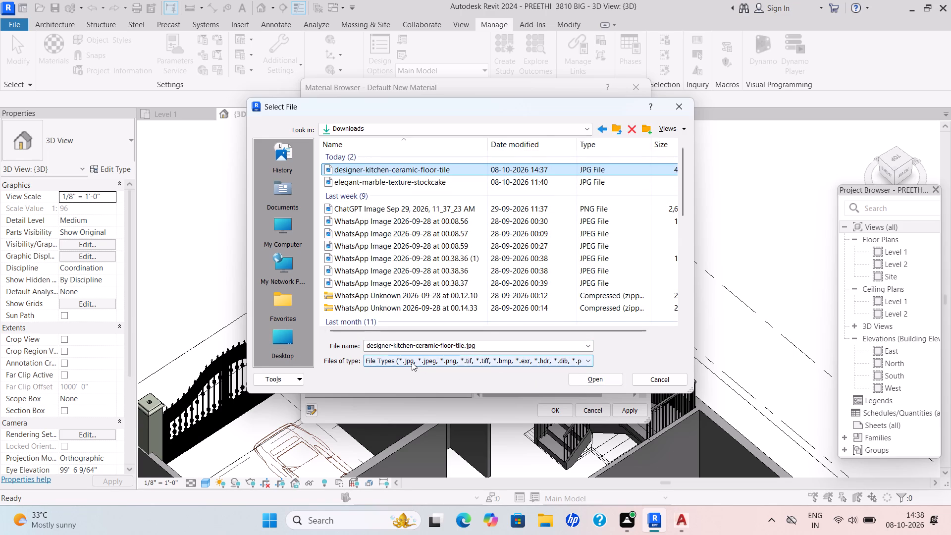
click(592, 380)
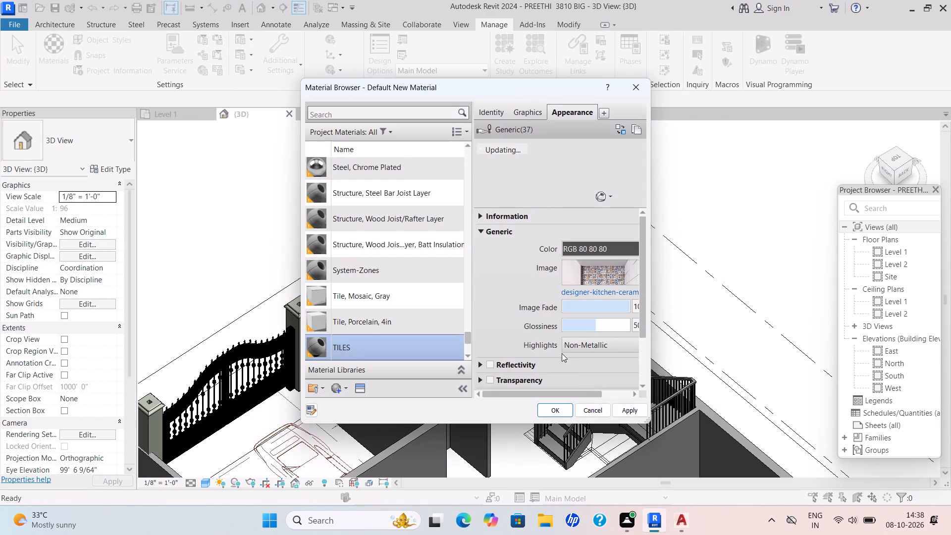
Review the TILES appearance image in the Texture Editor, checking its position, scale and repeat settings.
scroll(606, 285, up, 2)
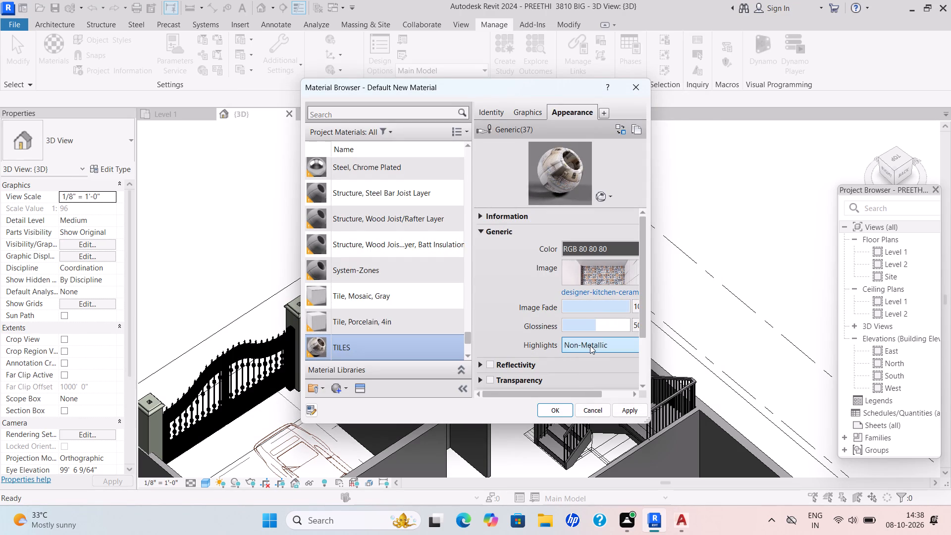
click(598, 276)
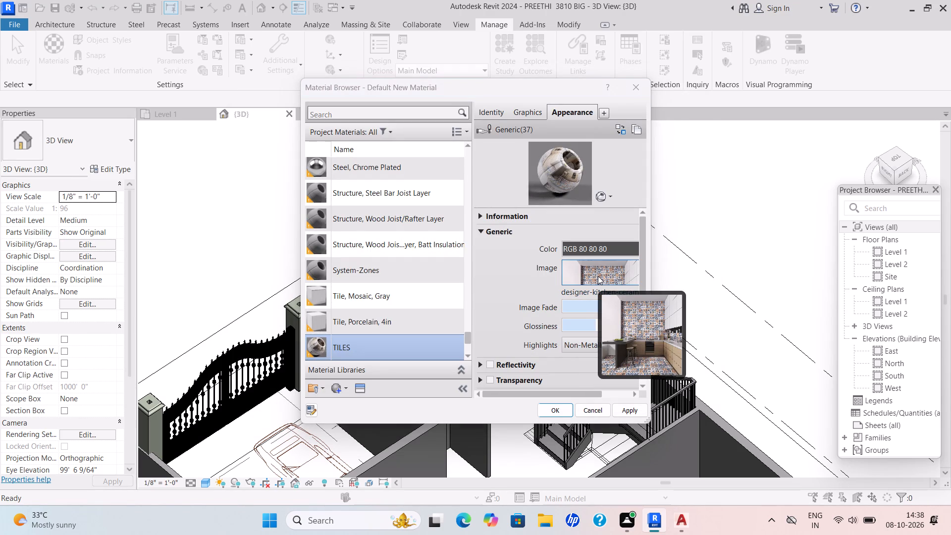
scroll(469, 309, up, 4)
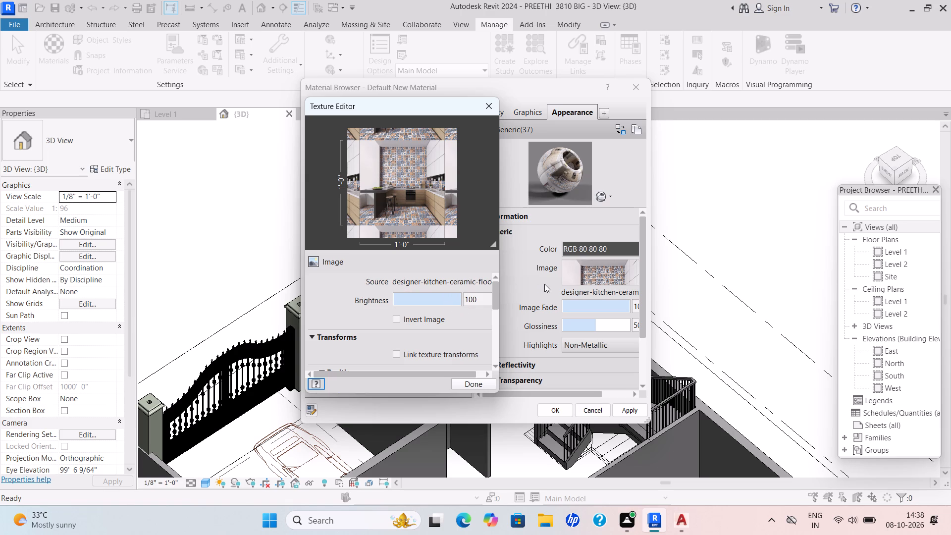
click(412, 203)
scroll(480, 261, up, 6)
click(497, 366)
click(497, 366)
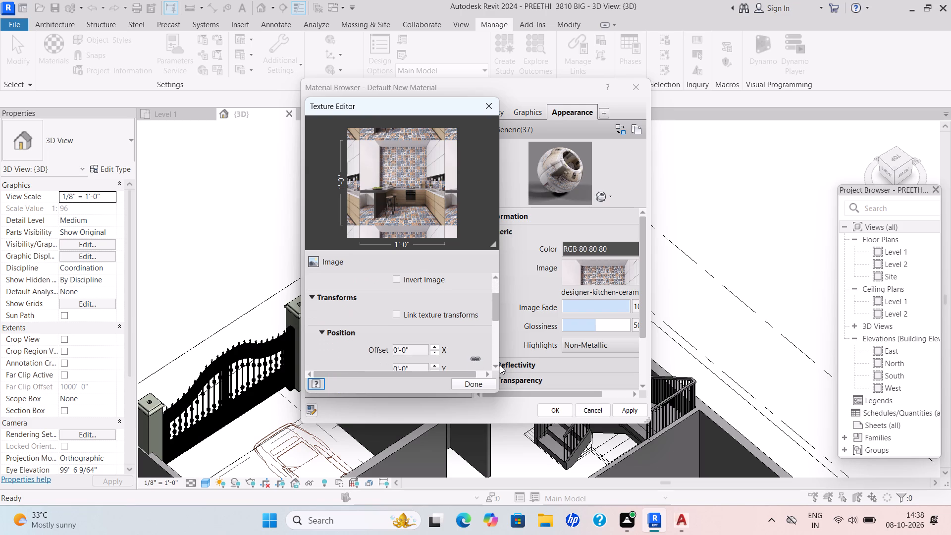
scroll(490, 352, up, 3)
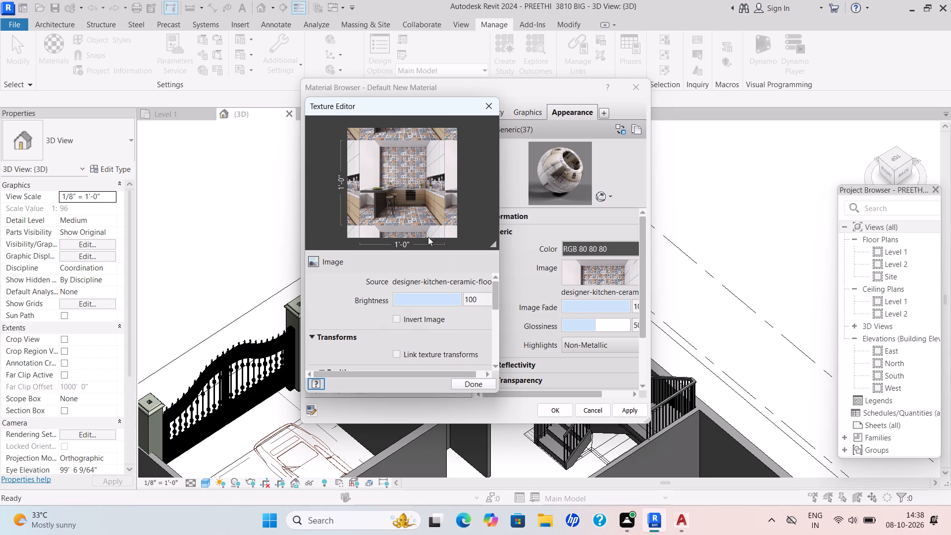
click(401, 204)
scroll(444, 280, up, 13)
scroll(495, 271, up, 2)
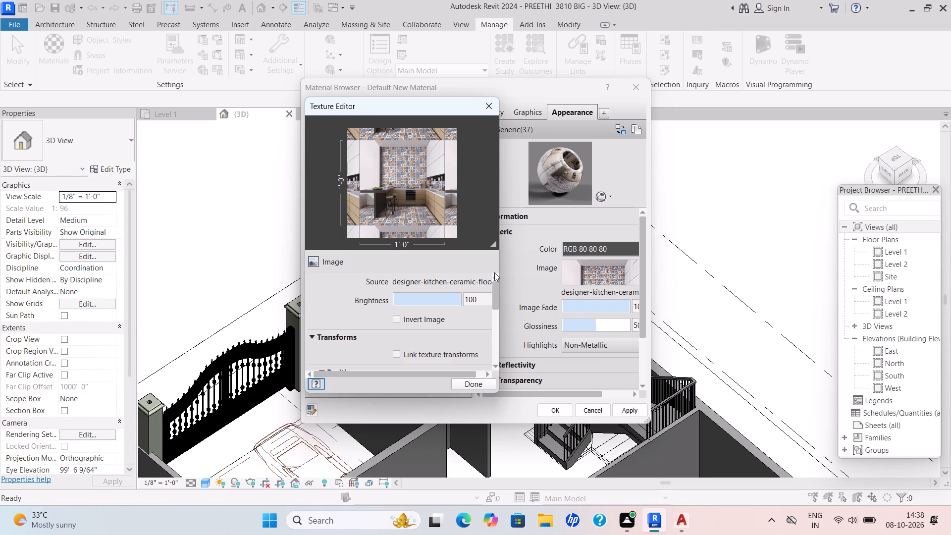
scroll(494, 272, up, 3)
click(494, 276)
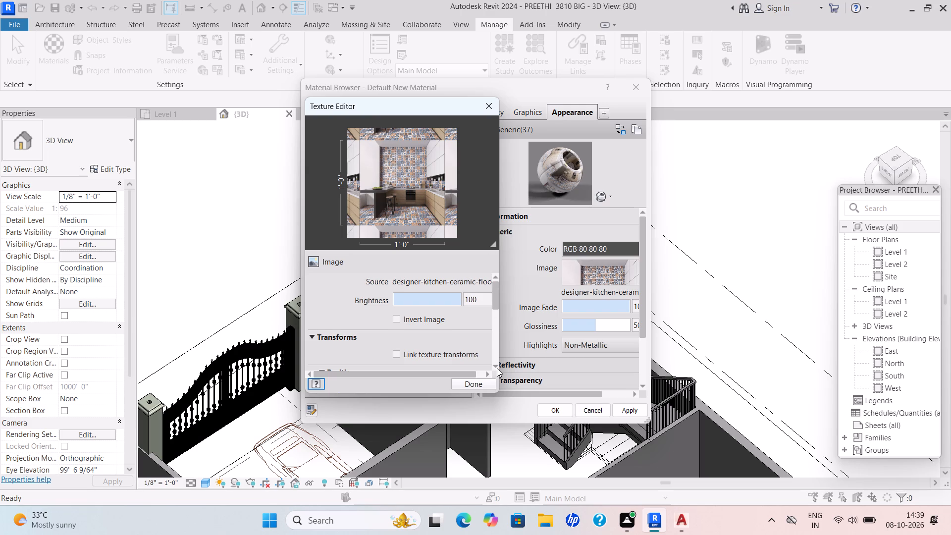
click(497, 368)
click(497, 278)
scroll(470, 341, down, 4)
scroll(469, 342, up, 11)
scroll(469, 342, down, 6)
scroll(469, 342, up, 2)
scroll(469, 342, down, 5)
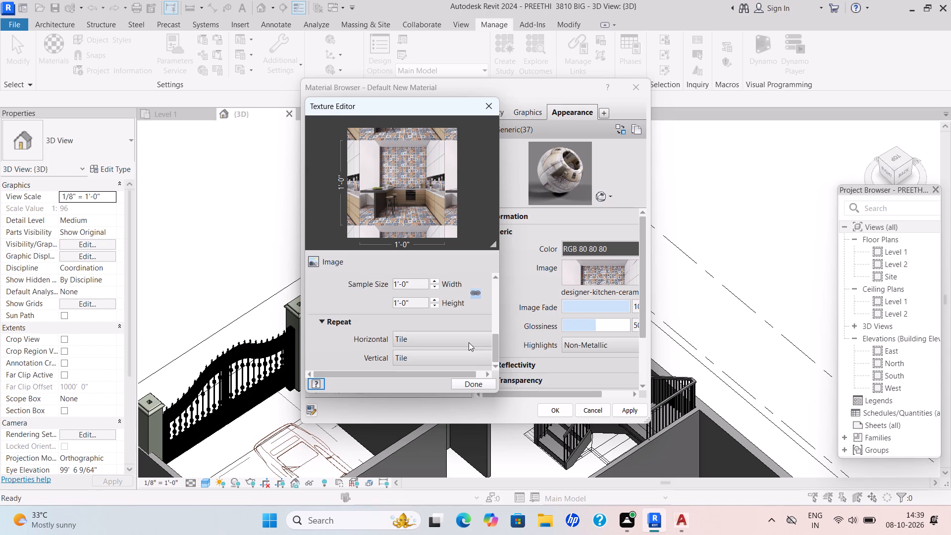
scroll(469, 342, down, 2)
scroll(469, 342, up, 1)
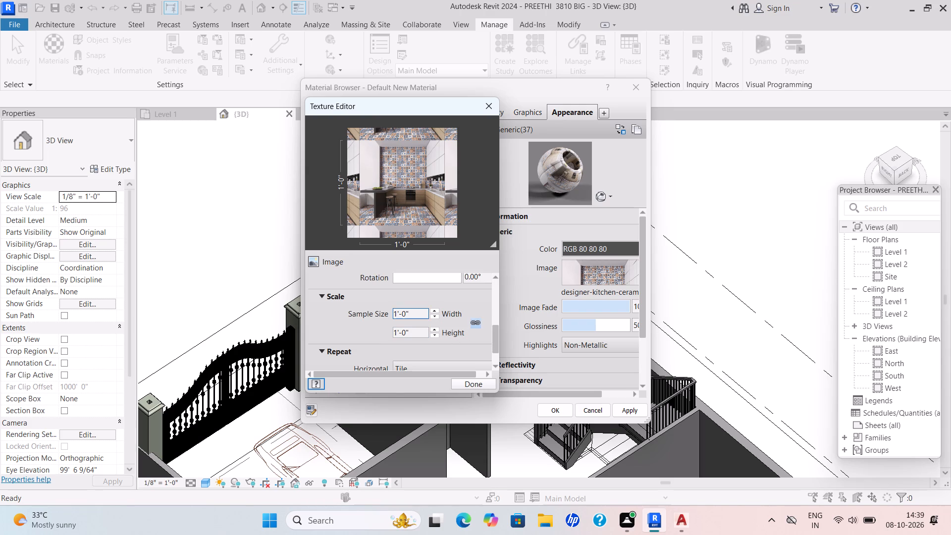
click(597, 269)
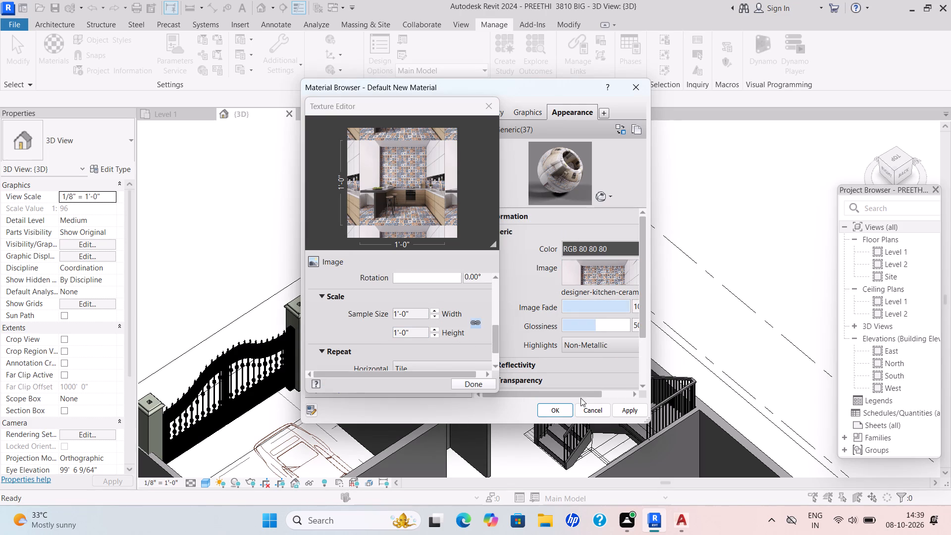
click(486, 382)
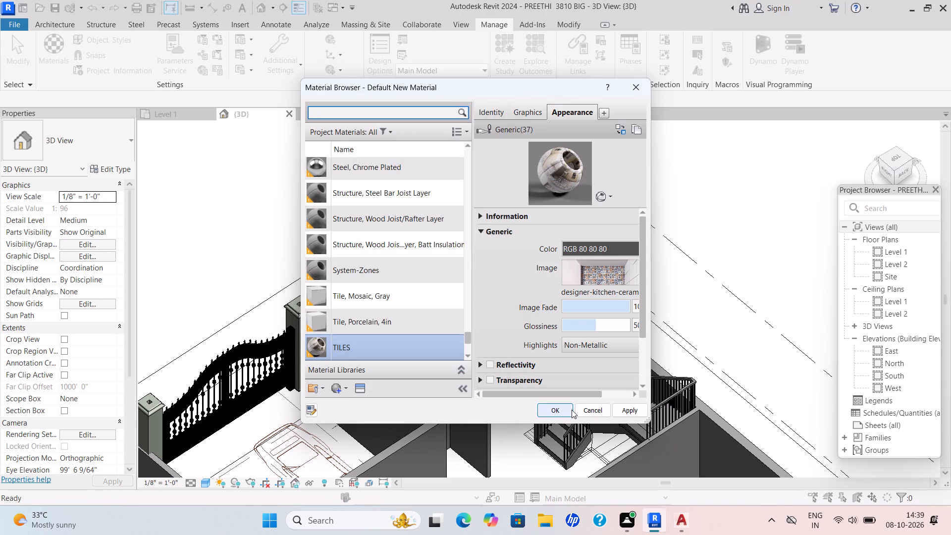
Accept the TILES material and close the Material Browser.
click(565, 411)
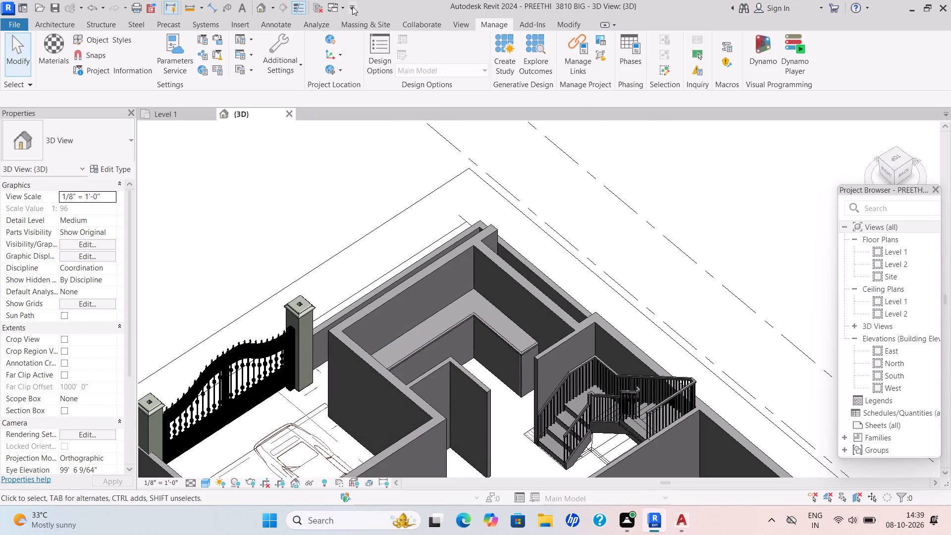
Paint the inner faces of the two adjoining kitchen walls around the L-shaped counter with the TILES material.
click(574, 19)
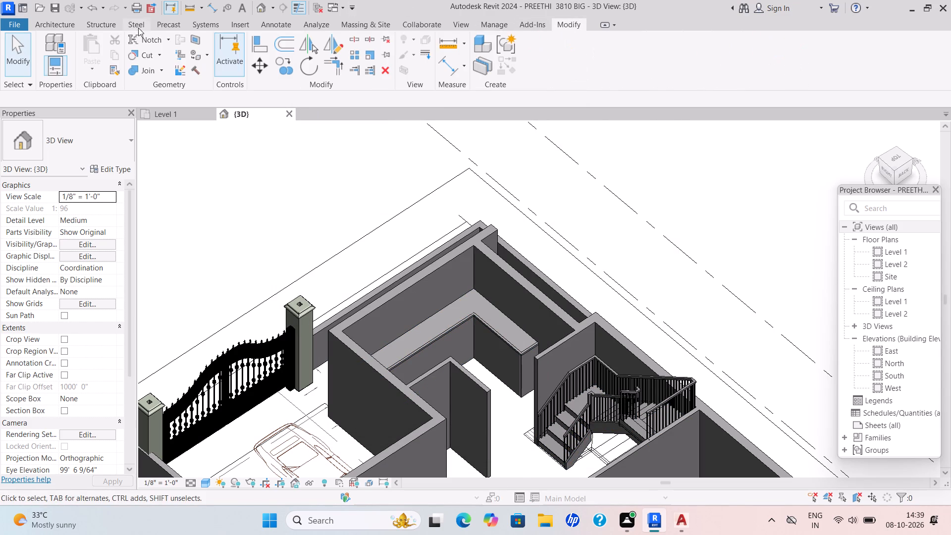
click(211, 52)
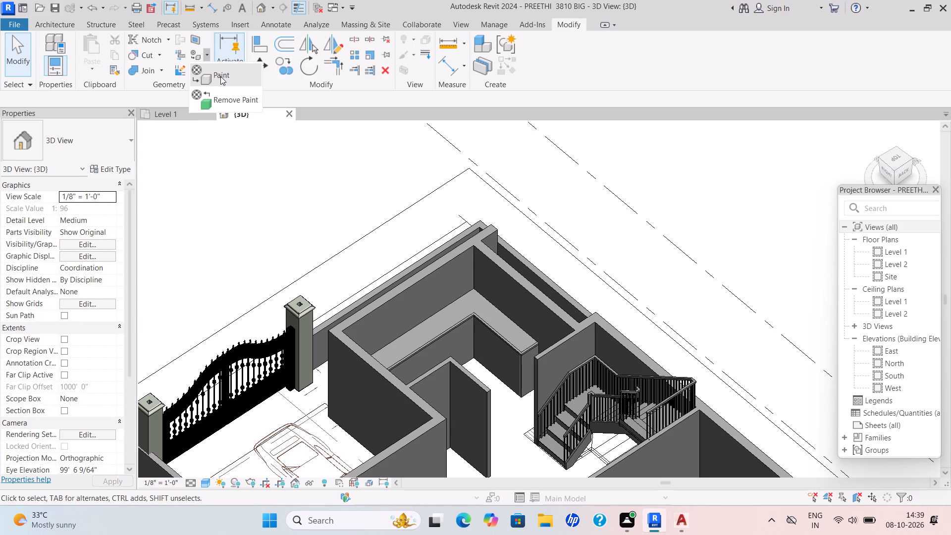
click(220, 76)
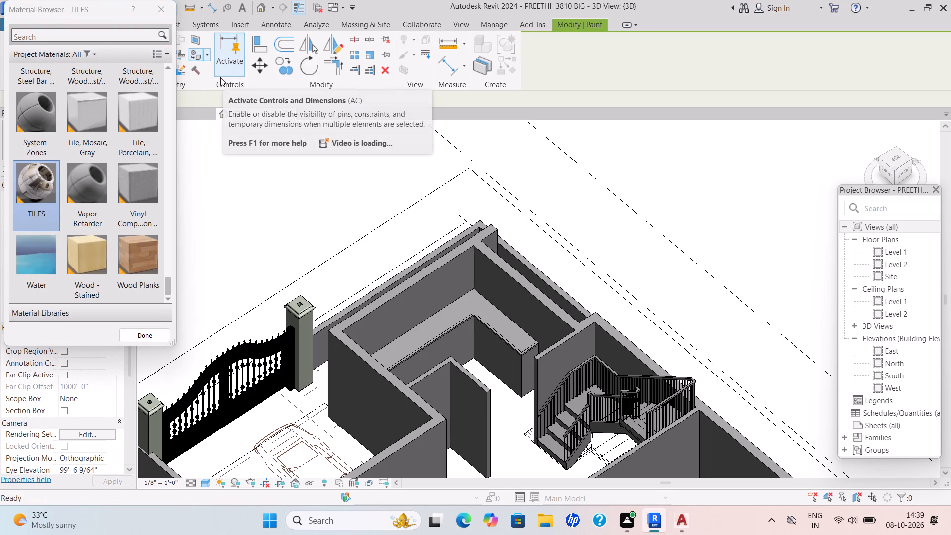
click(32, 208)
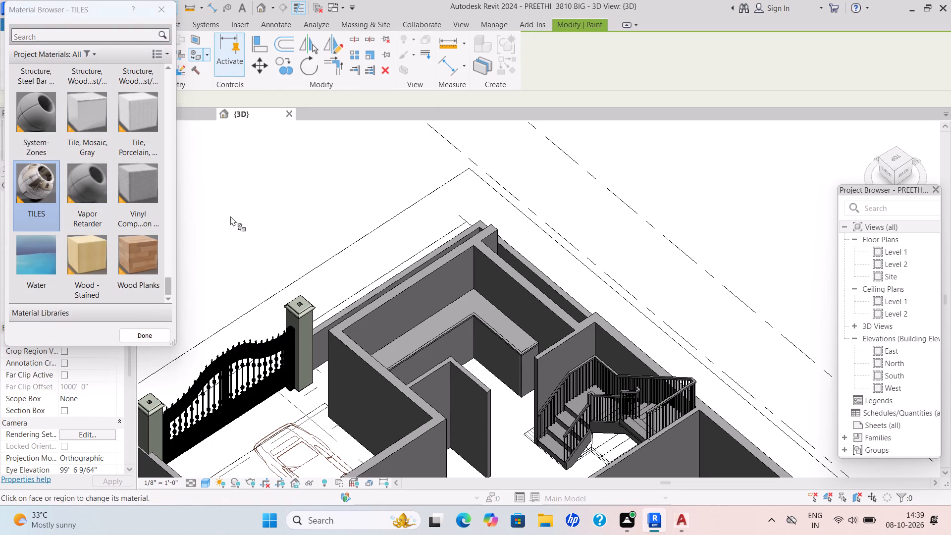
scroll(424, 342, up, 4)
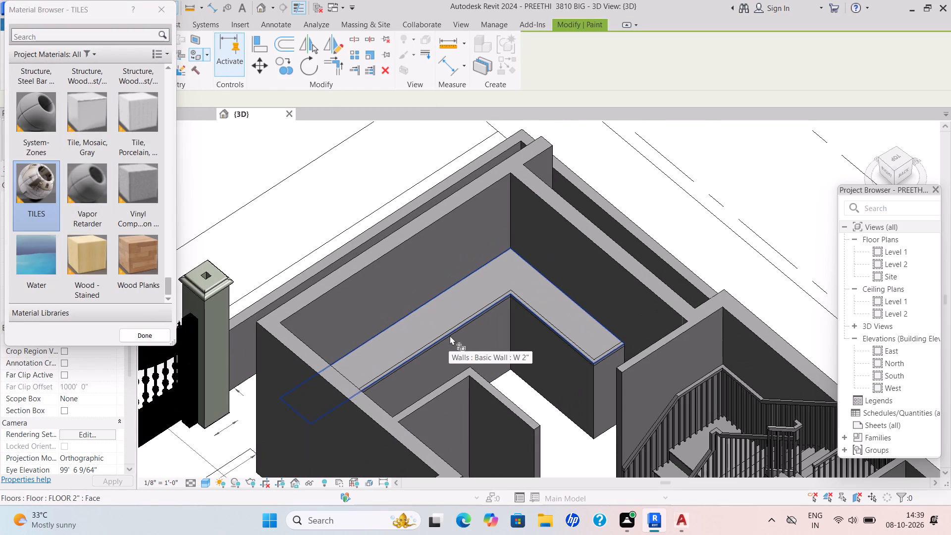
shift+middle_drag(450, 335, 414, 248)
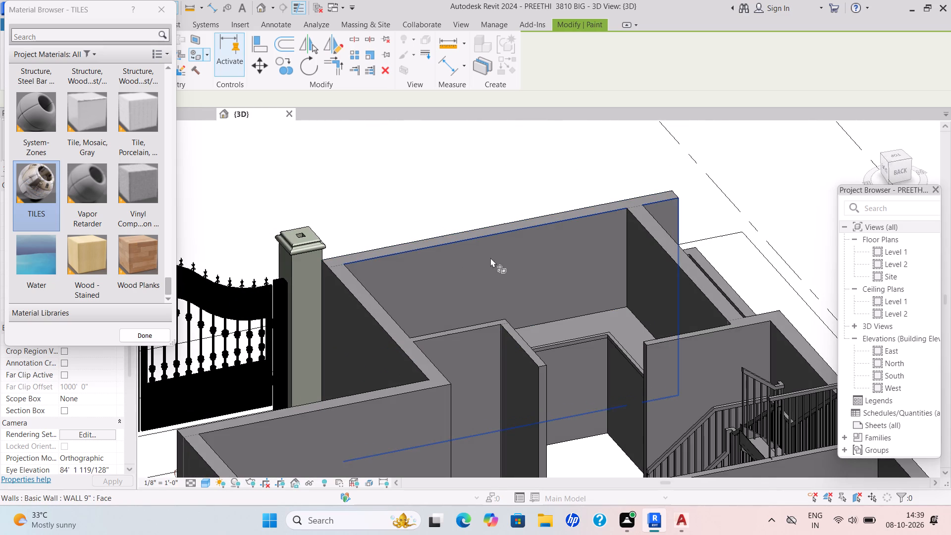
scroll(494, 256, up, 2)
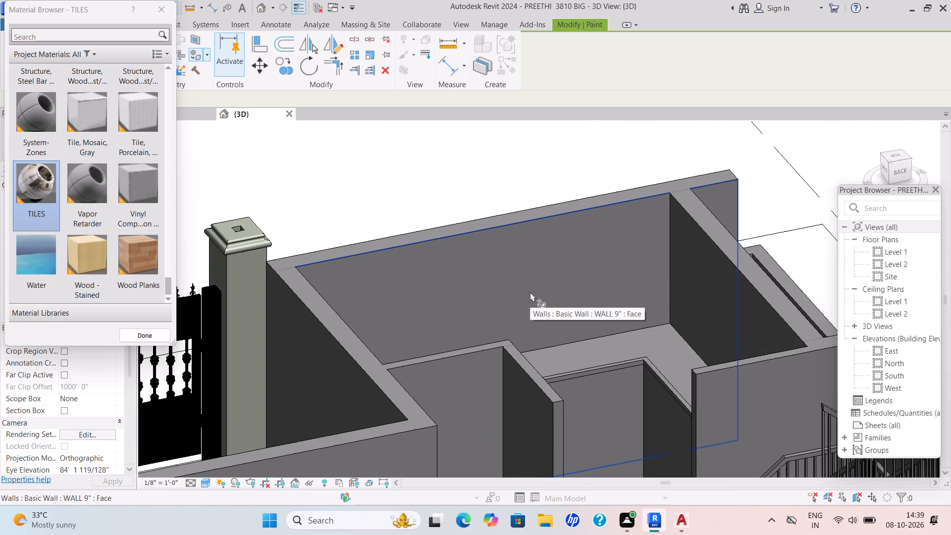
click(530, 292)
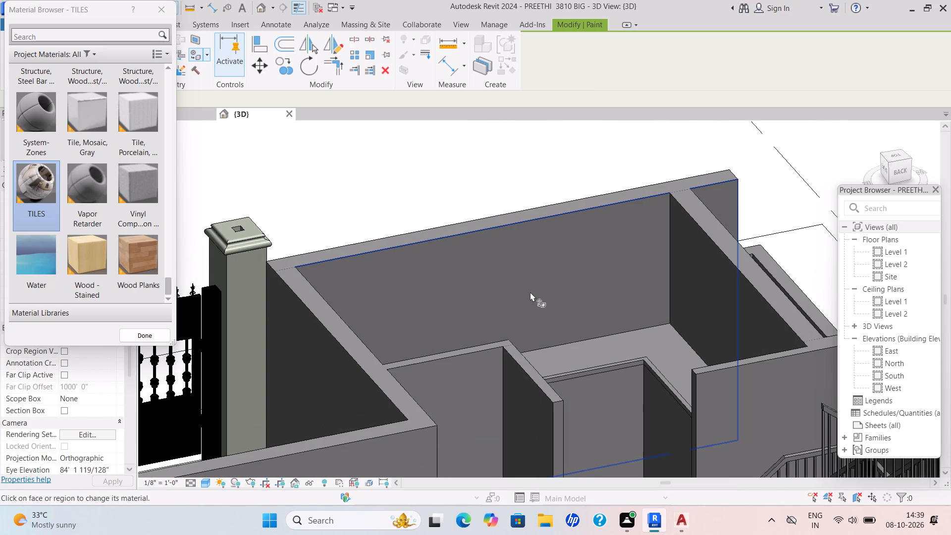
scroll(634, 375, down, 2)
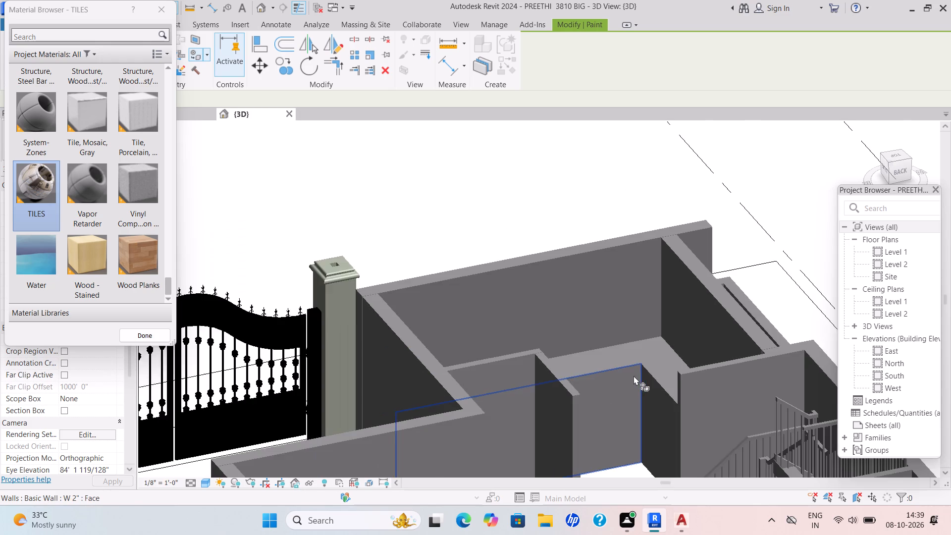
shift+middle_drag(633, 375, 704, 374)
click(575, 394)
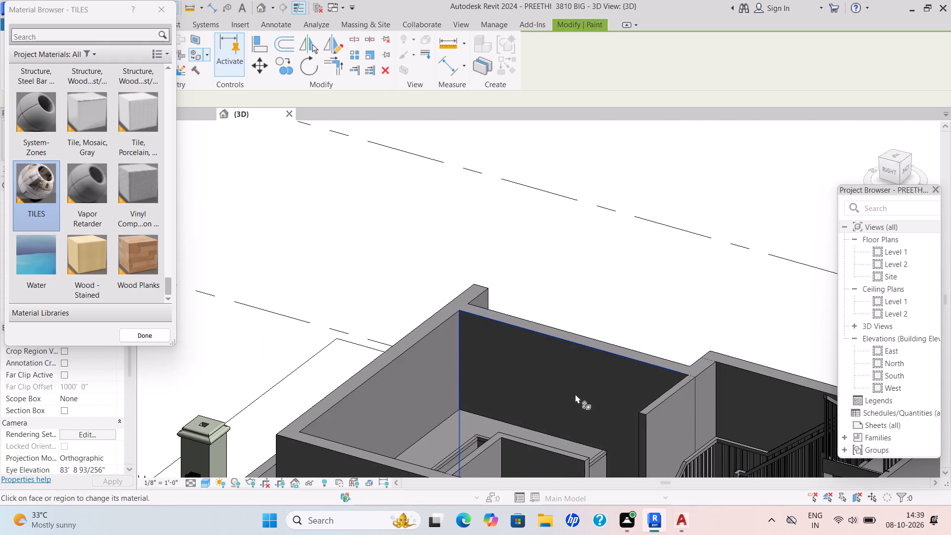
Paint the top face of the L-shaped kitchen counter slab with the TILES material.
scroll(575, 394, down, 1)
middle_drag(575, 393, 575, 327)
scroll(462, 357, up, 1)
shift+middle_drag(463, 374, 470, 392)
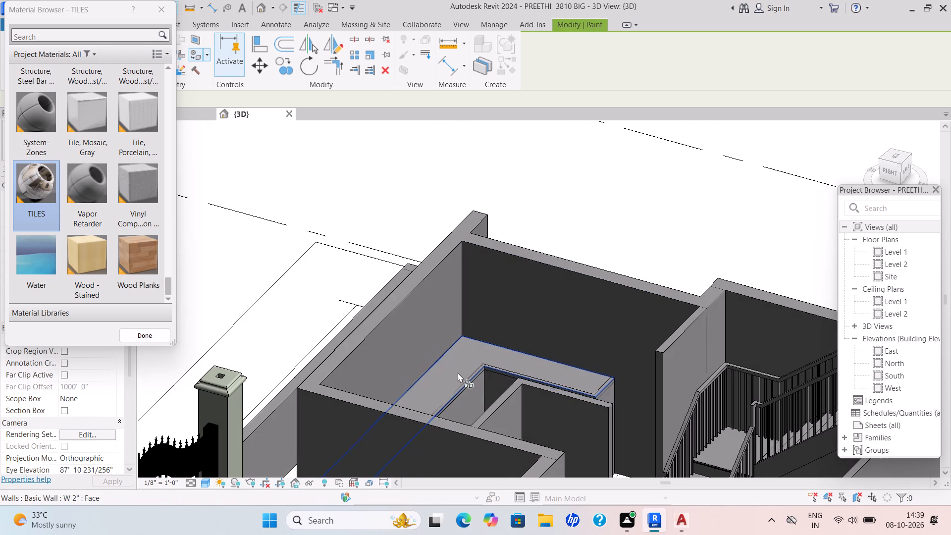
click(456, 370)
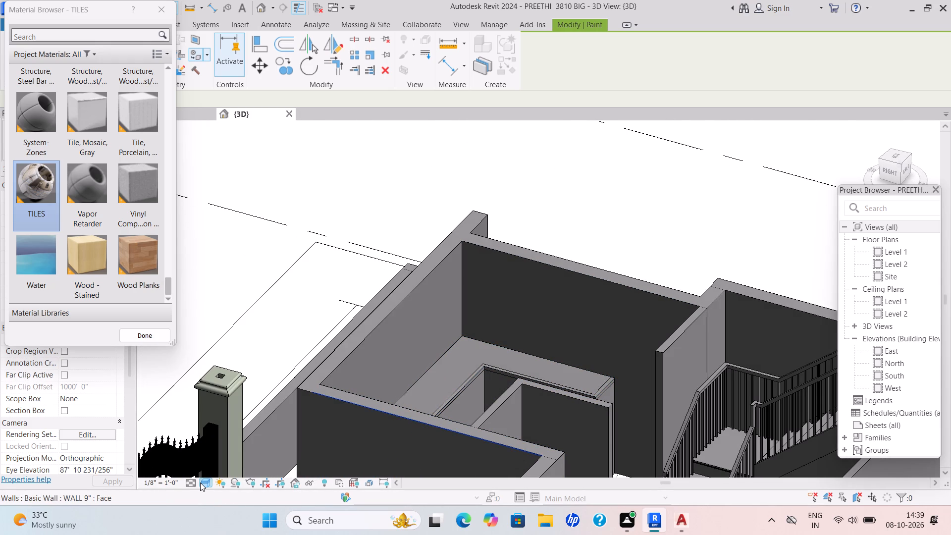
Change the 3D view's visual style to one that displays material textures.
click(200, 482)
click(231, 466)
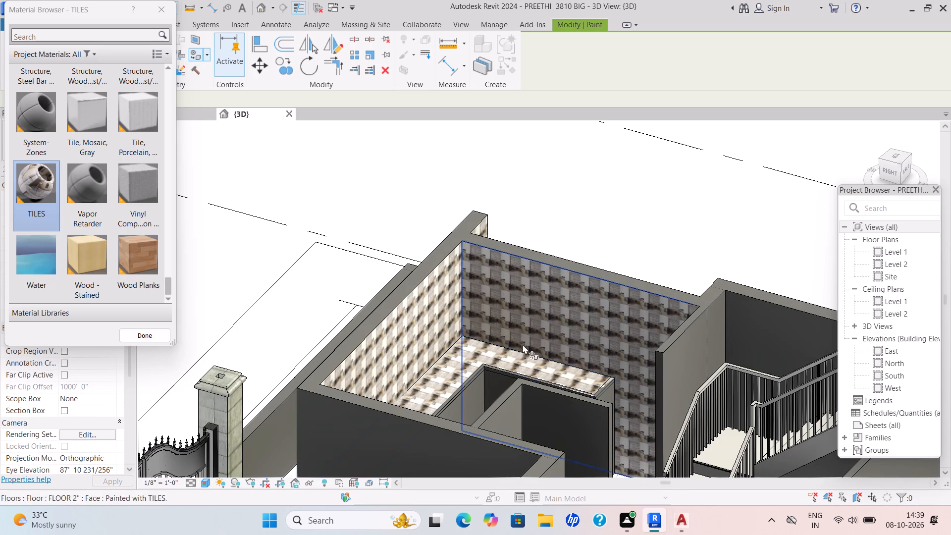
Inspect the tiled kitchen walls and countertop from different sides of the building, ending the Paint command.
scroll(523, 344, down, 1)
scroll(567, 347, down, 1)
shift+middle_drag(595, 362, 464, 378)
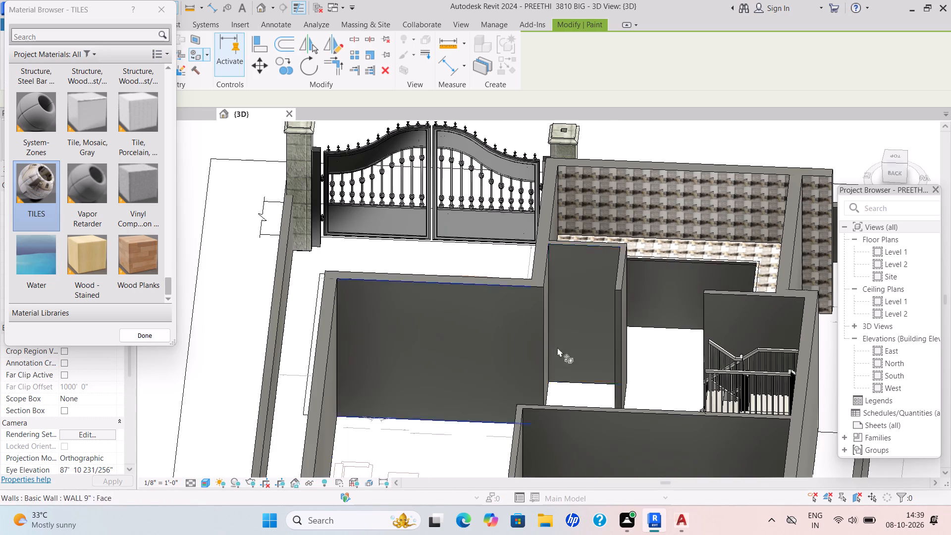
middle_drag(558, 242, 530, 198)
shift+scroll(530, 194, up, 1)
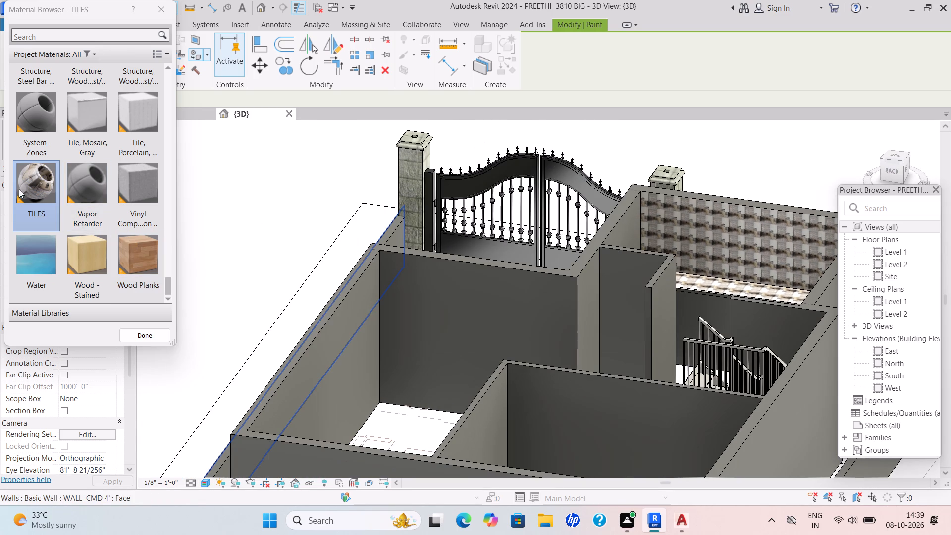
click(18, 192)
shift+middle_drag(792, 249, 676, 281)
middle_drag(676, 275, 581, 327)
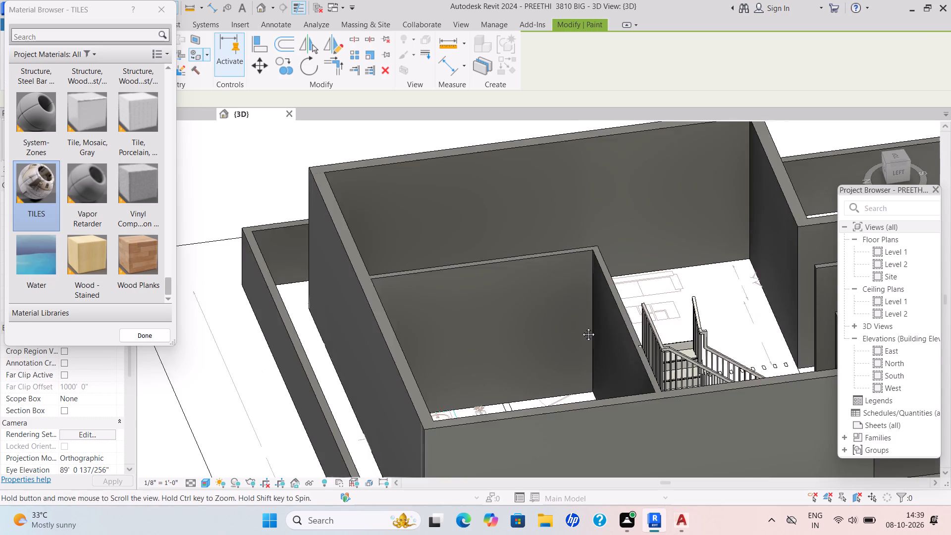
middle_drag(581, 327, 400, 361)
scroll(396, 361, down, 1)
scroll(684, 371, up, 1)
middle_drag(682, 371, 766, 362)
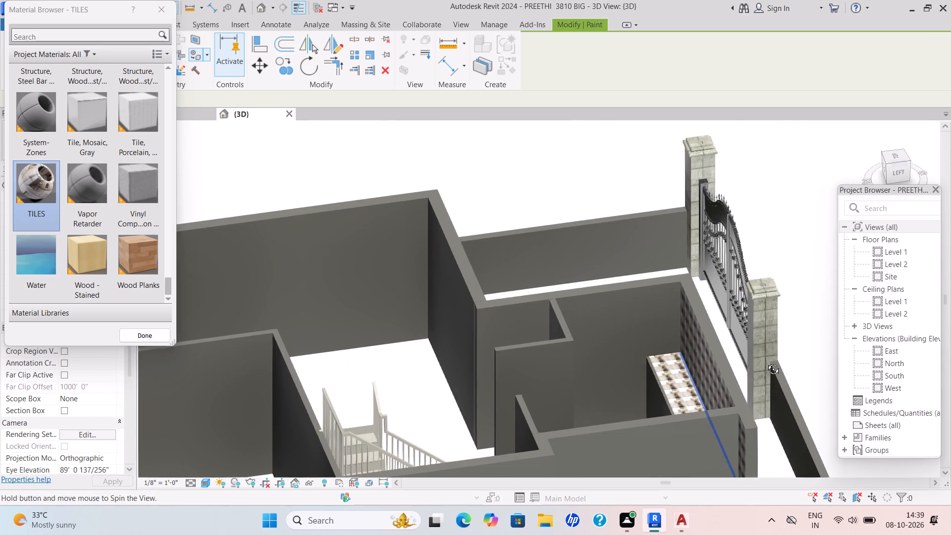
middle_drag(766, 362, 827, 319)
shift+middle_drag(446, 444, 547, 452)
scroll(560, 442, up, 1)
shift+middle_drag(505, 453, 503, 454)
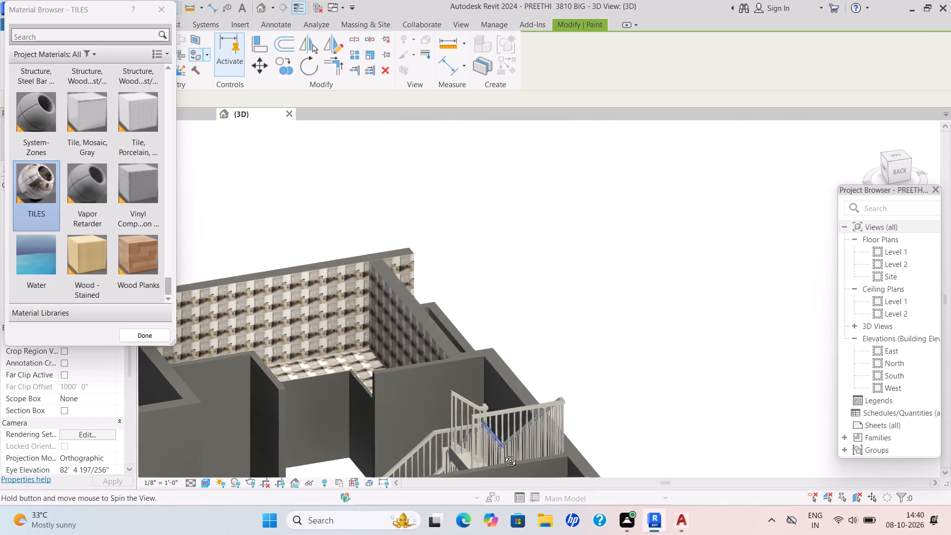
shift+middle_drag(503, 454, 557, 475)
scroll(334, 337, down, 2)
key(Escape)
scroll(442, 352, down, 3)
shift+middle_drag(530, 476, 589, 474)
scroll(400, 404, up, 1)
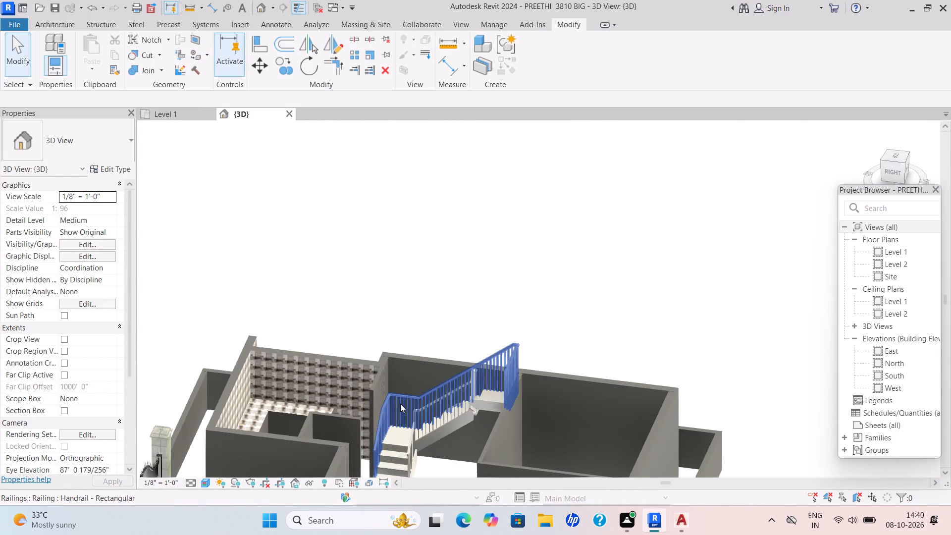
shift+middle_drag(409, 409, 475, 423)
scroll(370, 436, up, 4)
scroll(335, 430, down, 1)
middle_drag(334, 420, 518, 178)
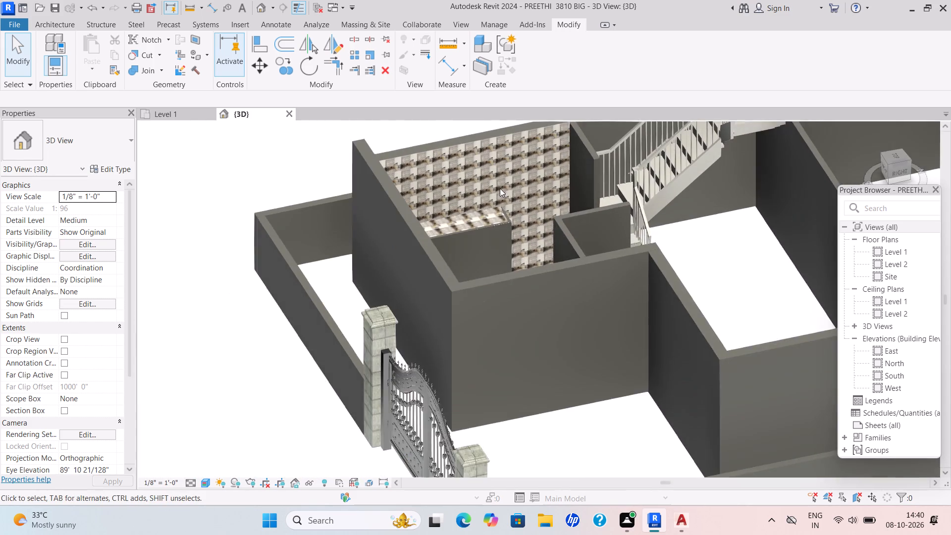
scroll(471, 200, up, 5)
middle_drag(496, 230, 430, 282)
scroll(431, 284, up, 1)
middle_drag(431, 294, 407, 380)
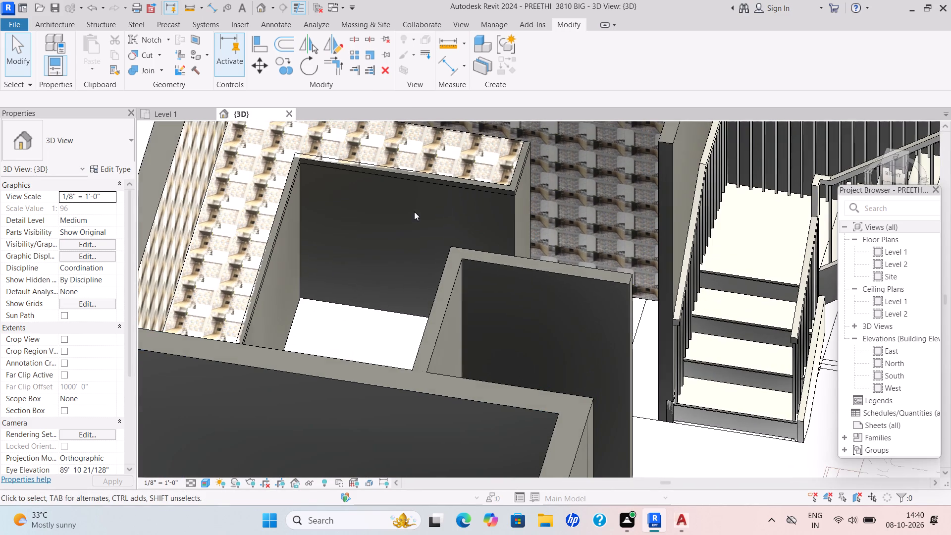
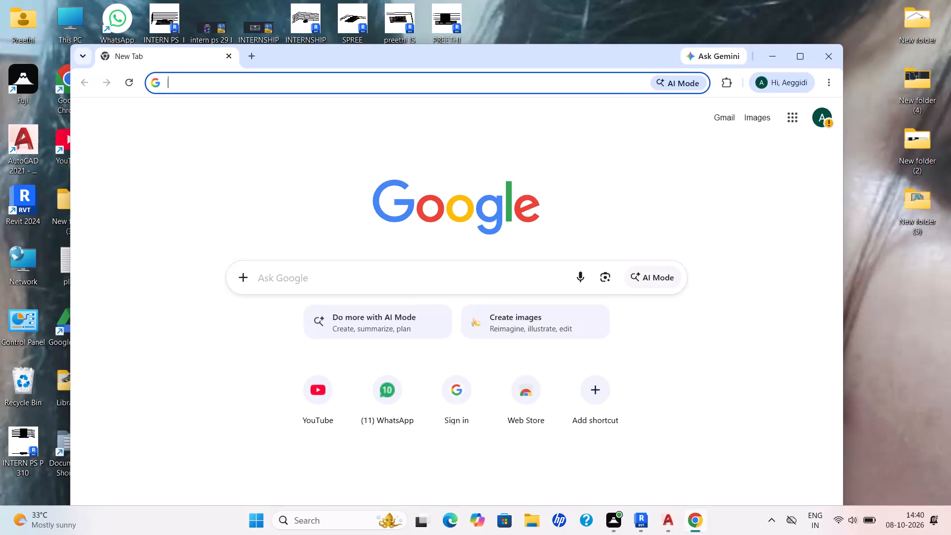
Search Google for "wooden shelf image jpg download".
click(413, 284)
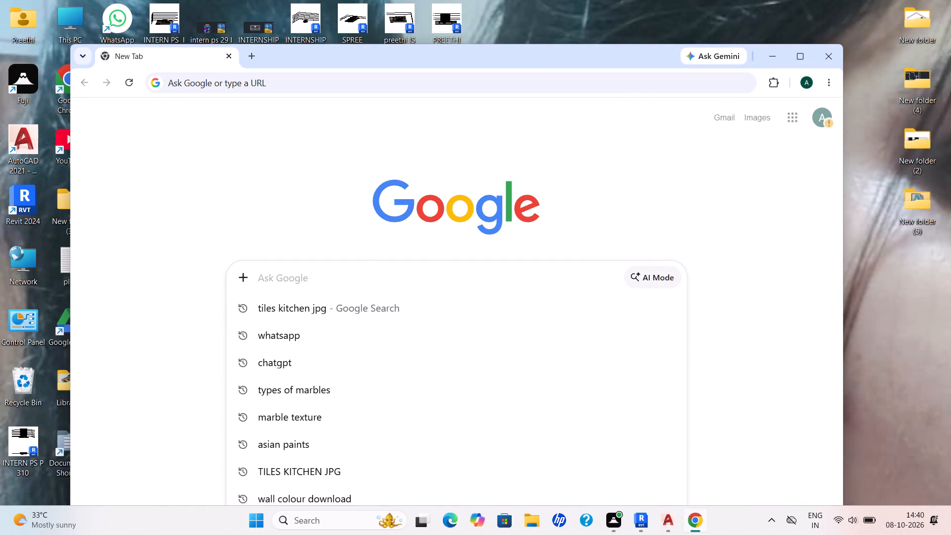
text(WOODEN SHELF IMAG)
key(e)
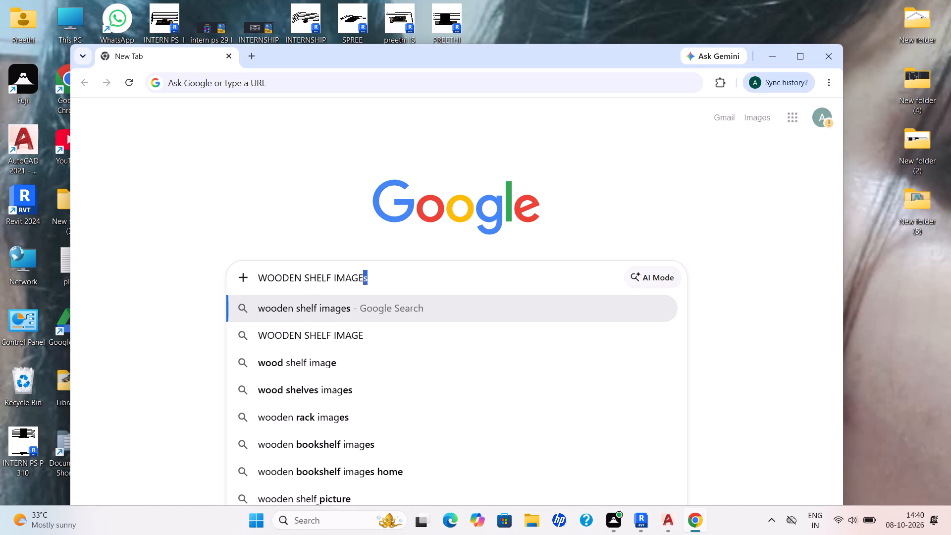
key(BackSpace)
key(space)
text(J)
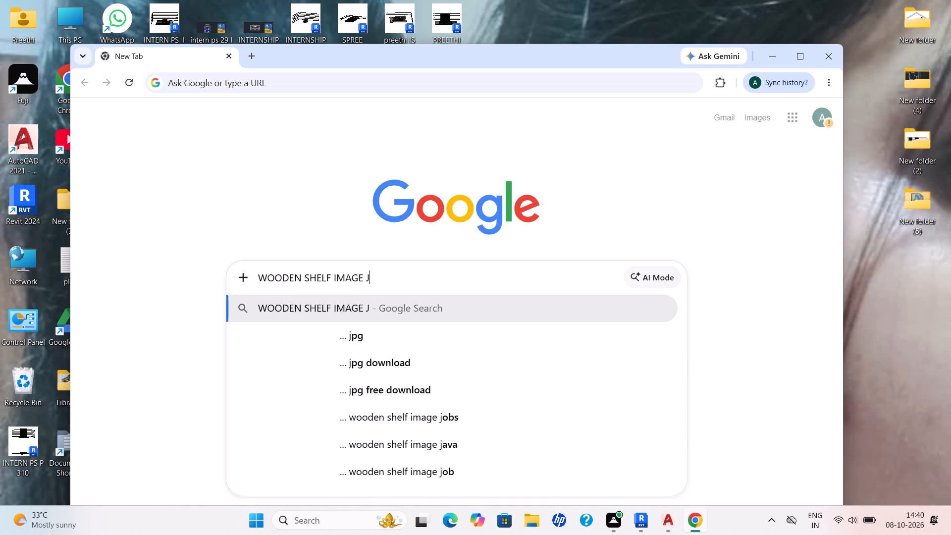
click(363, 360)
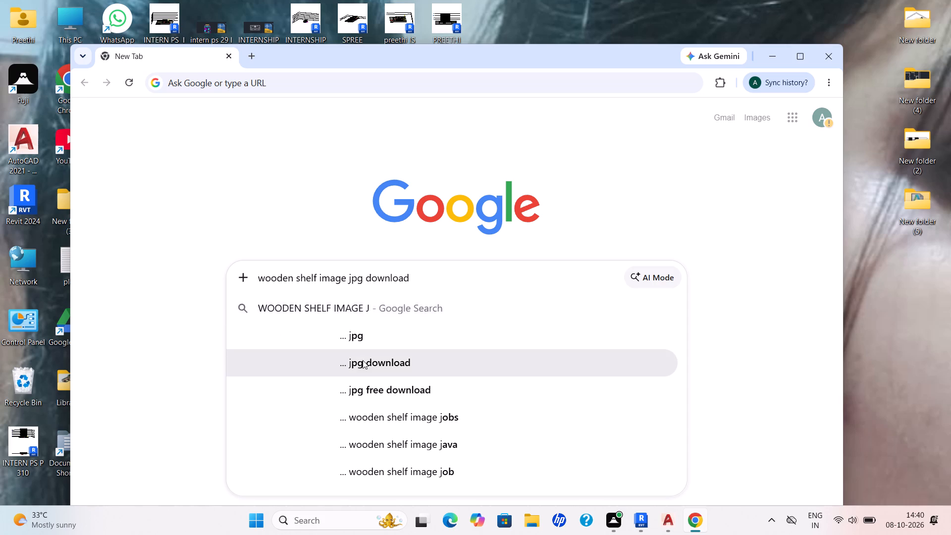
Save the Adobe Stock empty wooden shelf image from the results to Downloads as a JPEG named WOODEN SHELF IMAGE.
scroll(419, 308, down, 2)
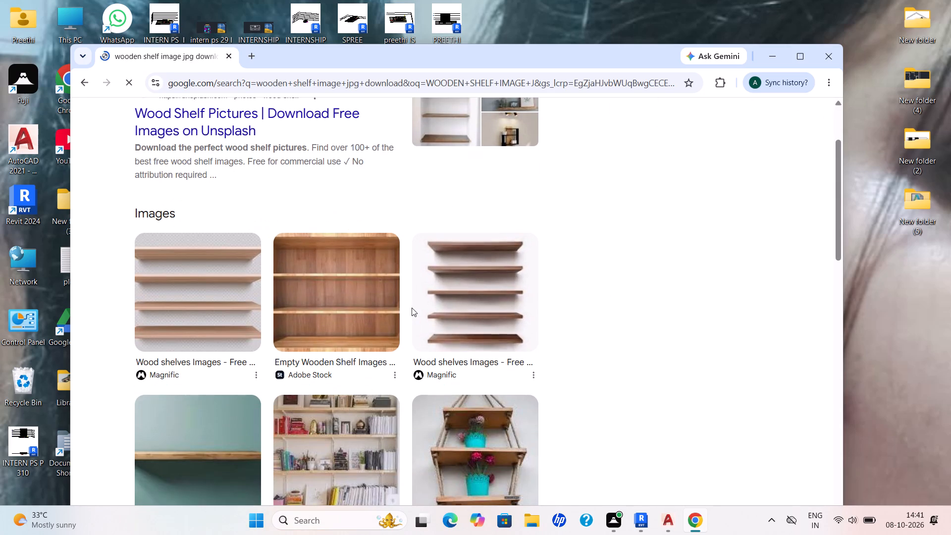
scroll(430, 301, down, 5)
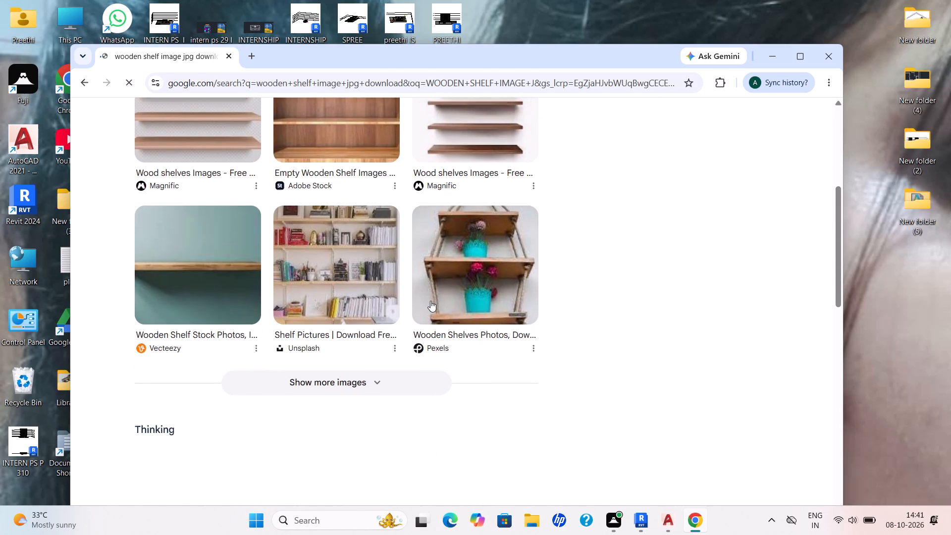
scroll(430, 301, up, 5)
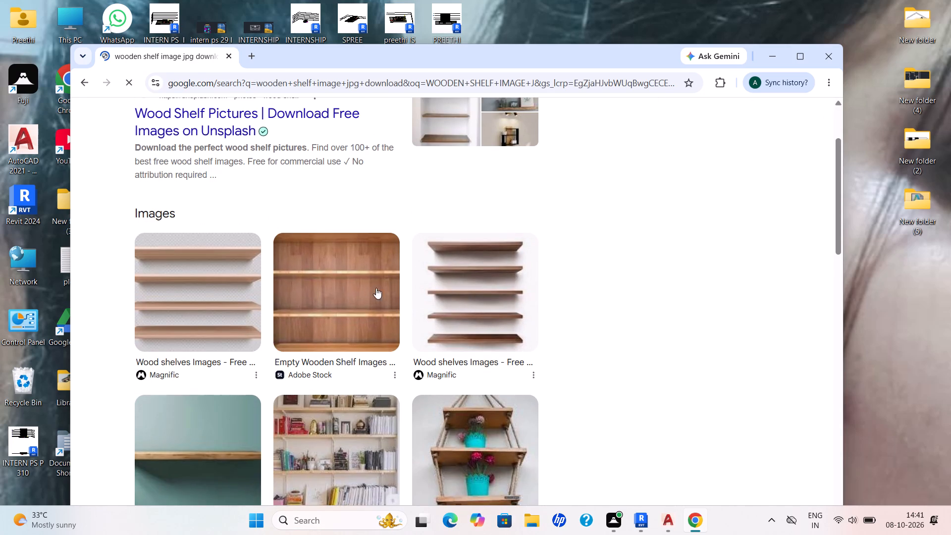
click(367, 271)
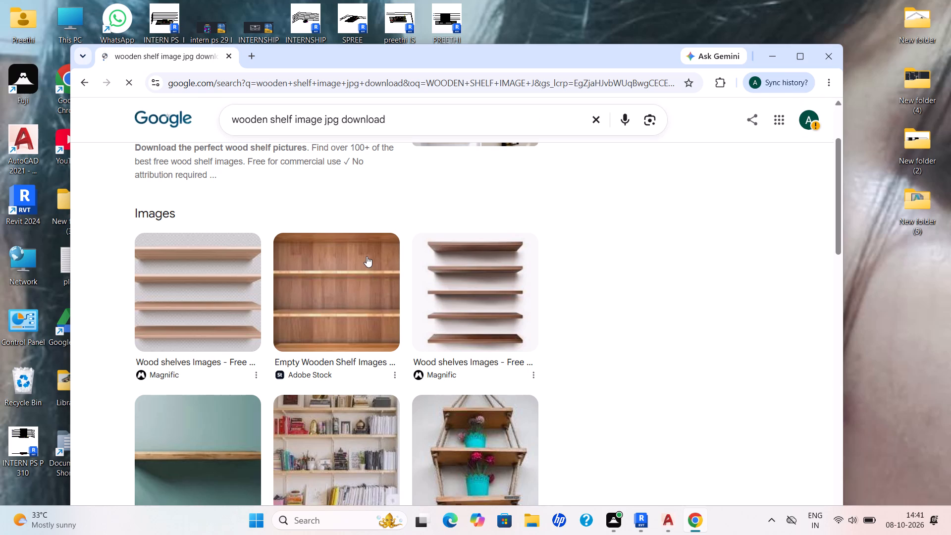
right_click(367, 256)
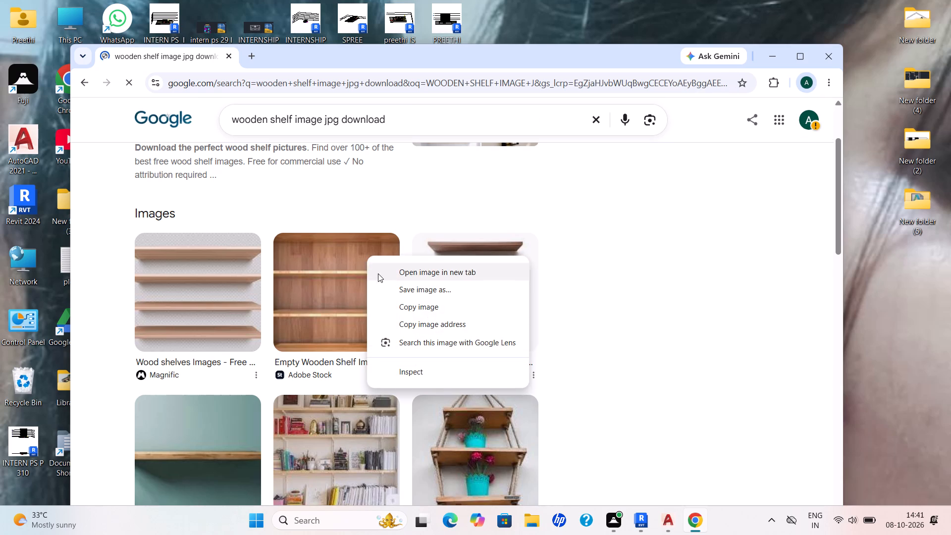
click(421, 289)
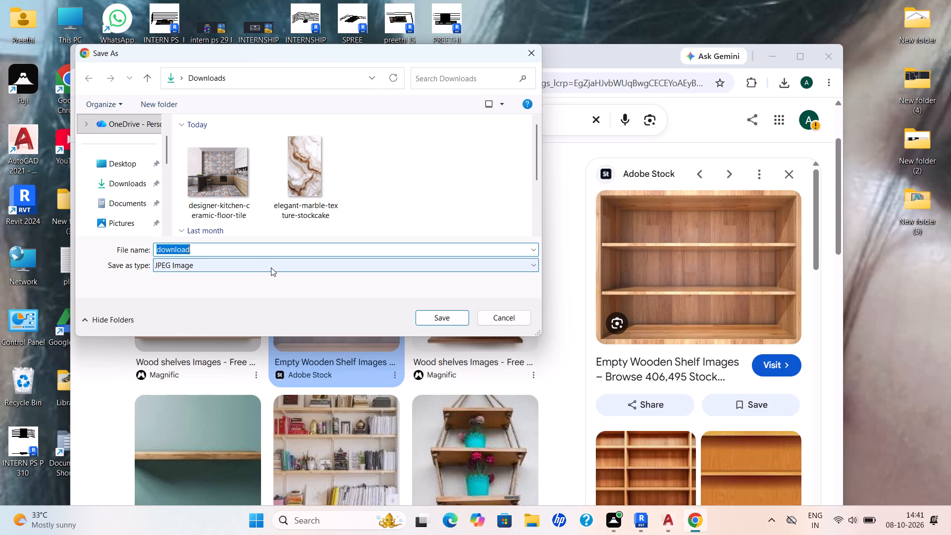
key(BackSpace)
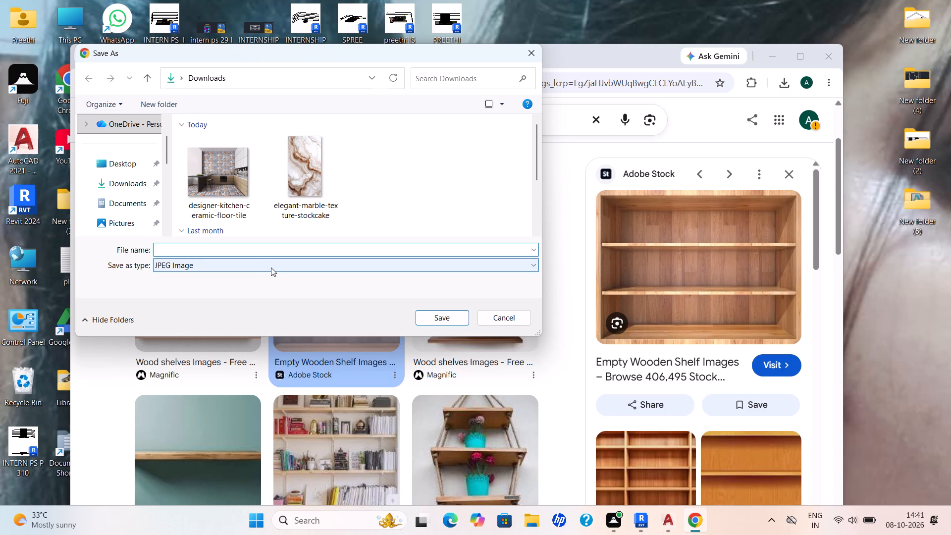
text(WOODEN SHELF IMAGE)
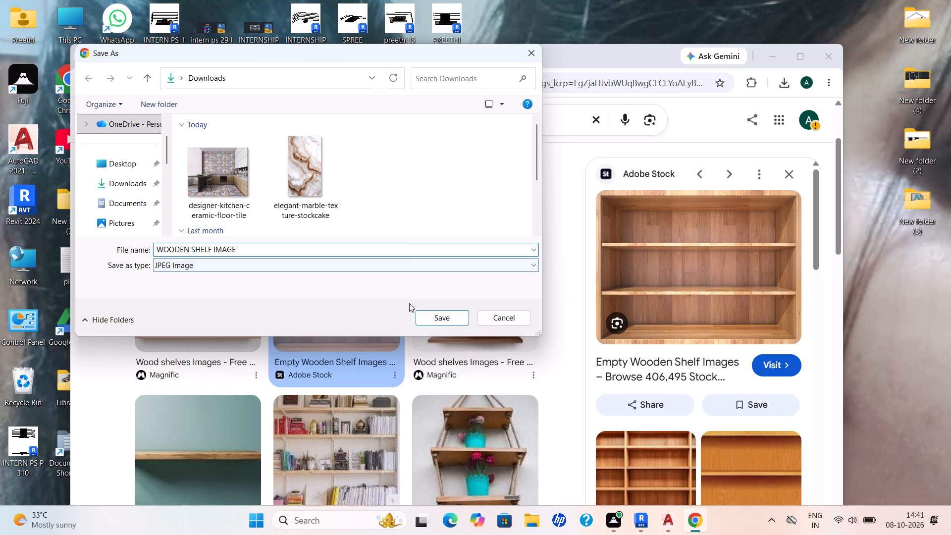
click(441, 319)
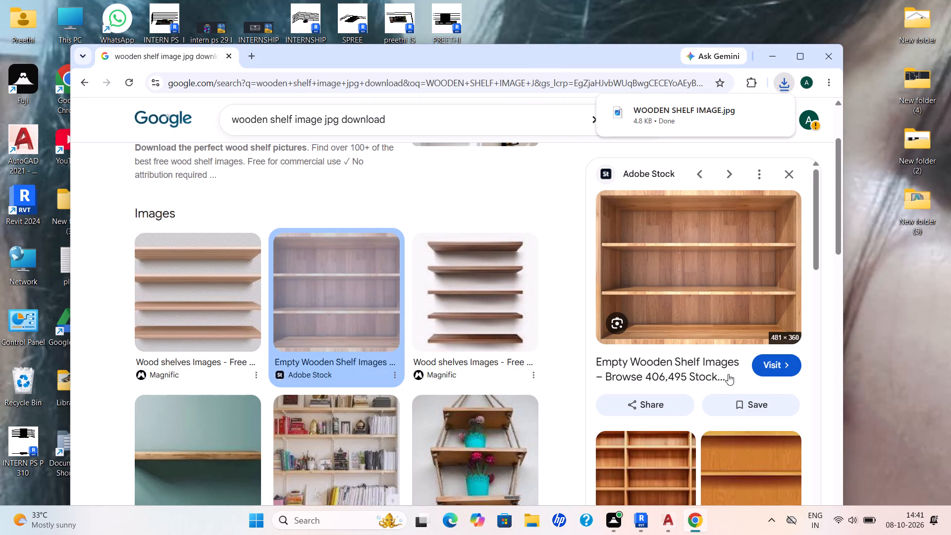
Switch to Revit and create a new project material named WOODEN SHELF in the Material Browser.
click(652, 473)
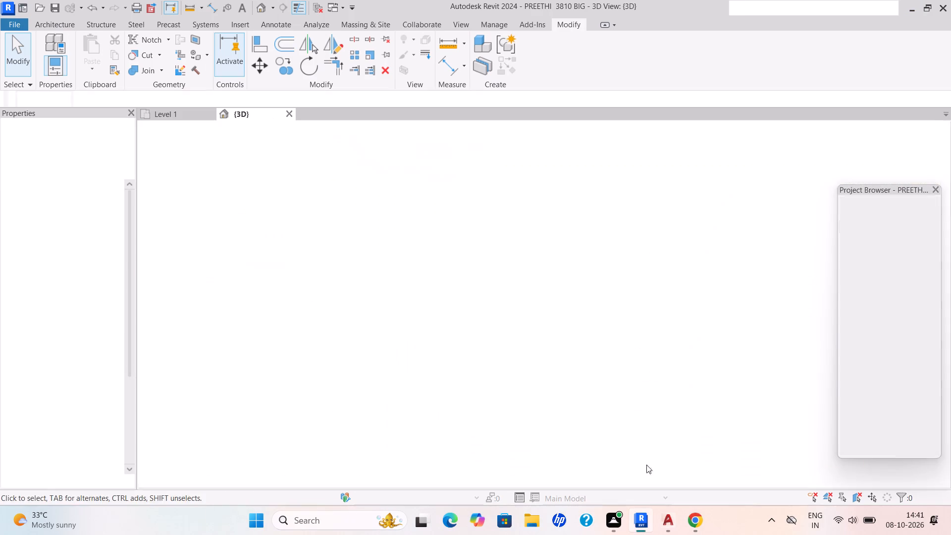
scroll(437, 215, down, 3)
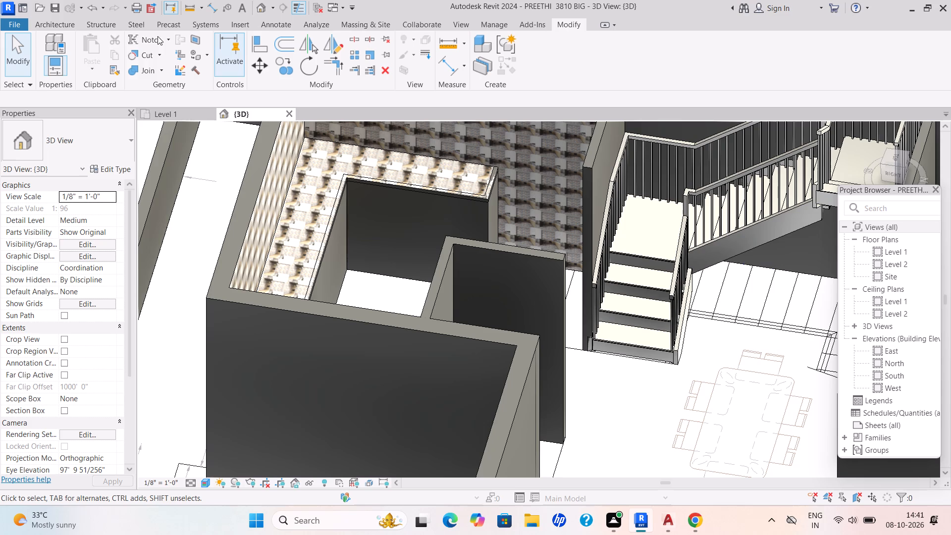
click(59, 26)
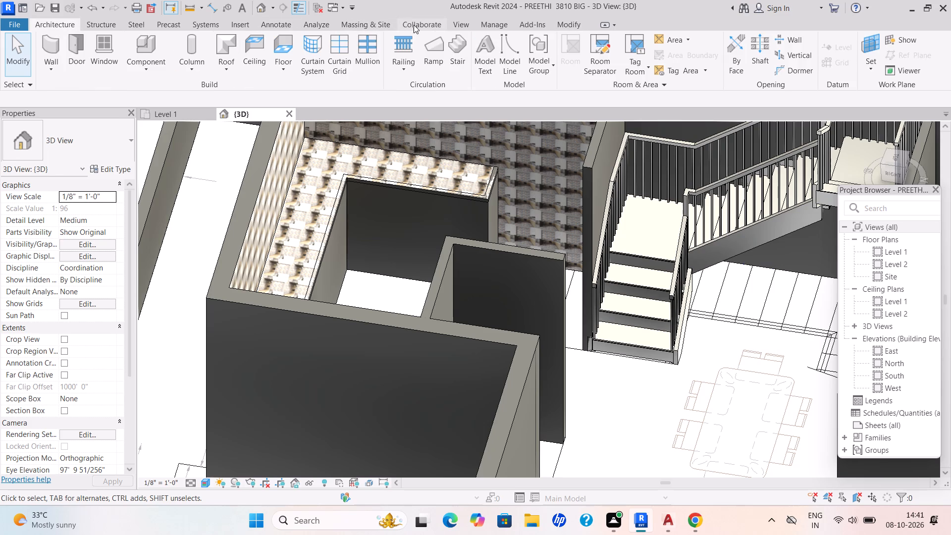
click(486, 26)
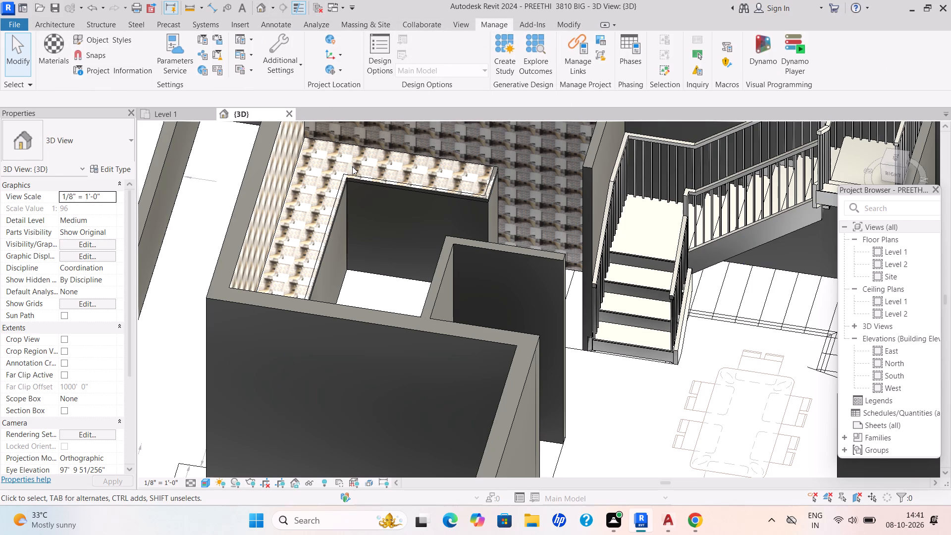
click(55, 59)
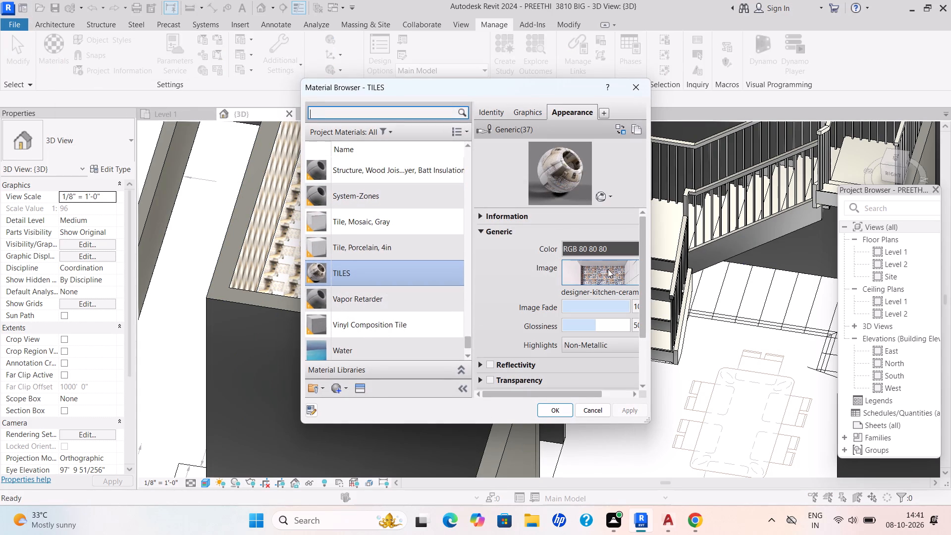
click(344, 387)
click(353, 400)
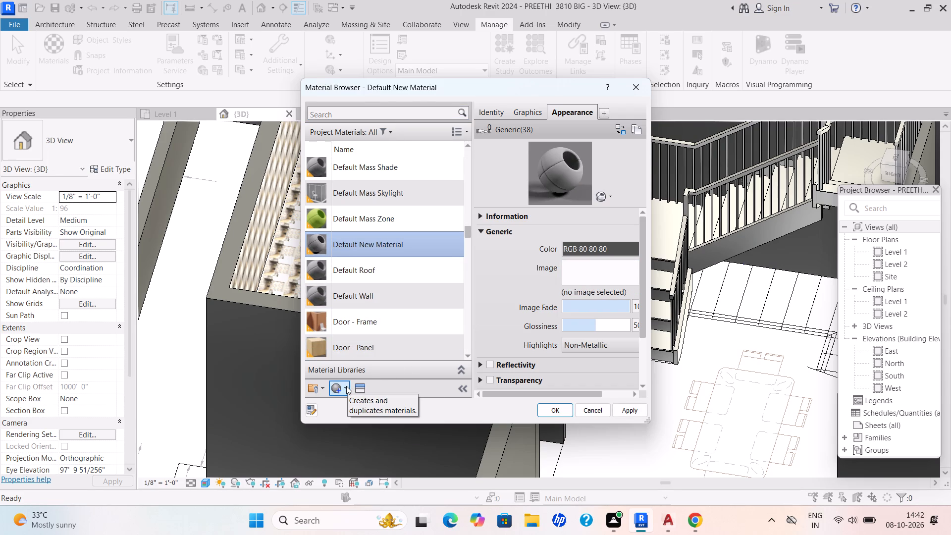
right_click(407, 246)
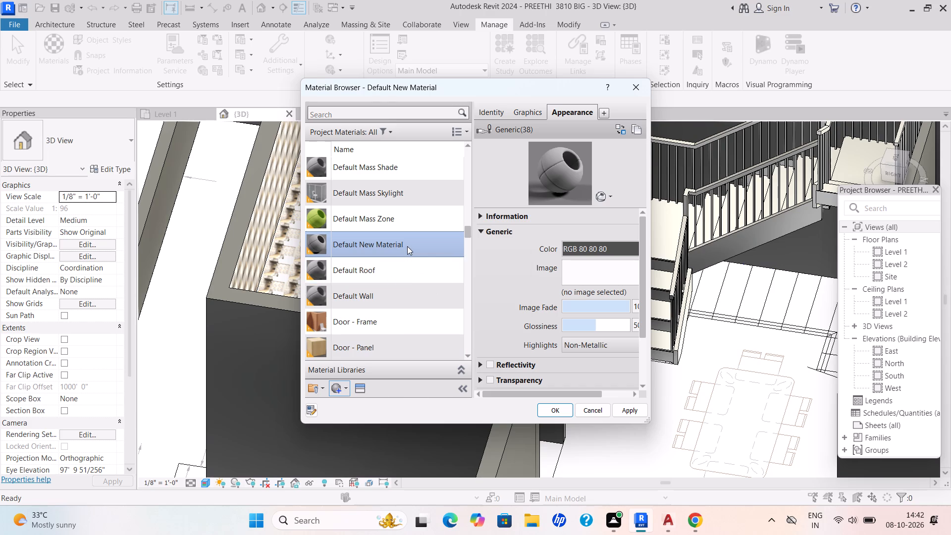
click(438, 291)
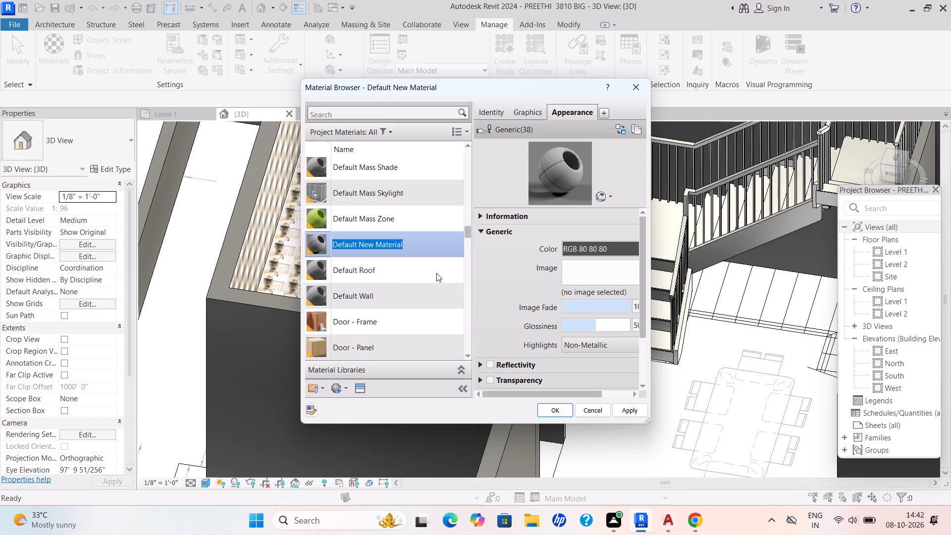
key(BackSpace)
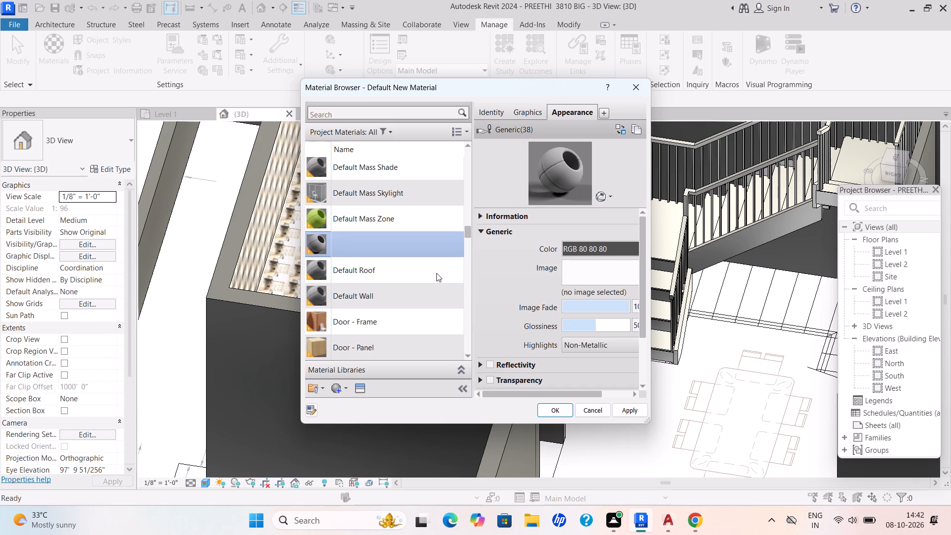
text(WOO)
text(DEN)
key(space)
key(s)
text(HELF)
Assign the designer-kitchen-ceramic-floor-tile.jpg file from Downloads as the WOODEN SHELF material's appearance image.
click(586, 267)
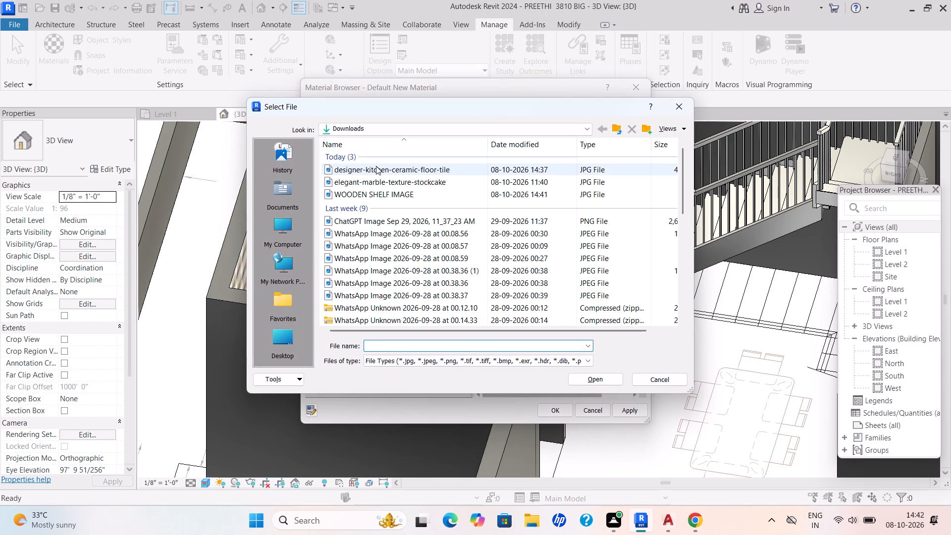
click(376, 166)
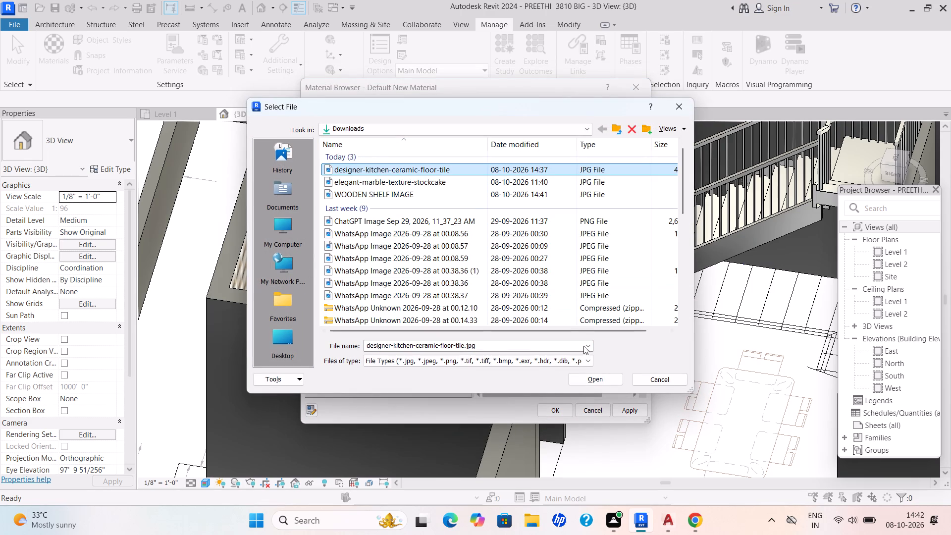
click(595, 382)
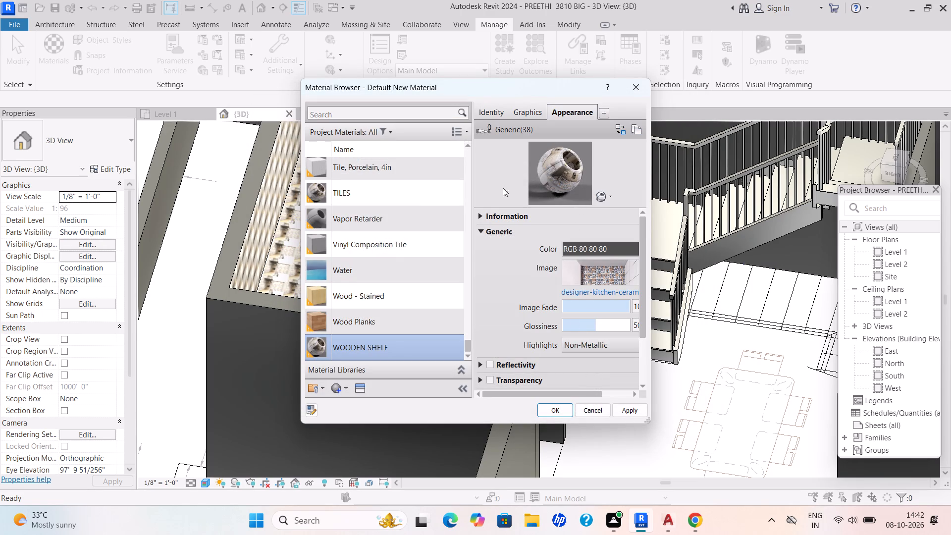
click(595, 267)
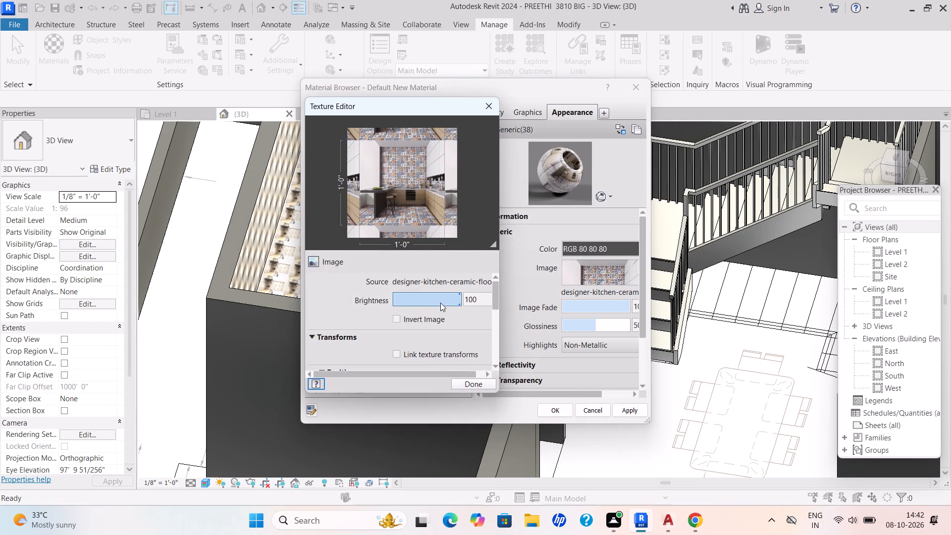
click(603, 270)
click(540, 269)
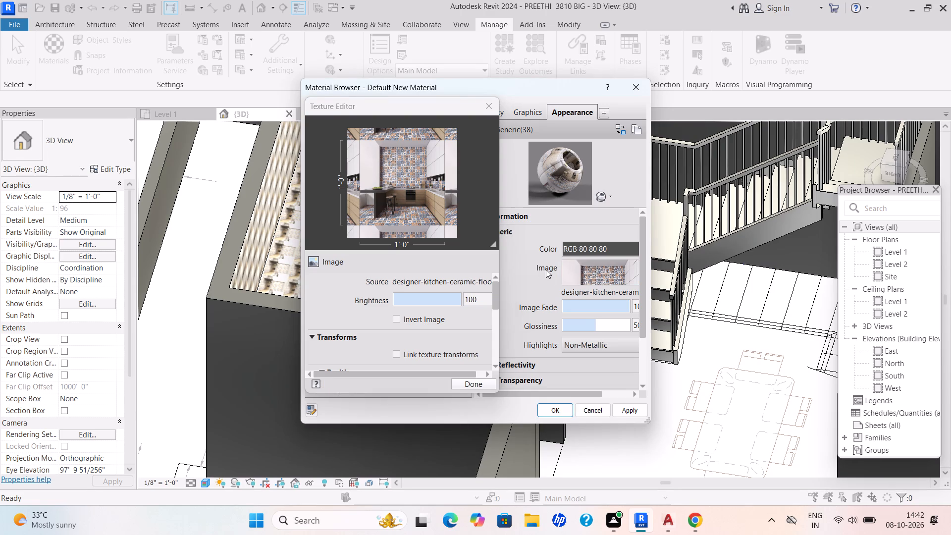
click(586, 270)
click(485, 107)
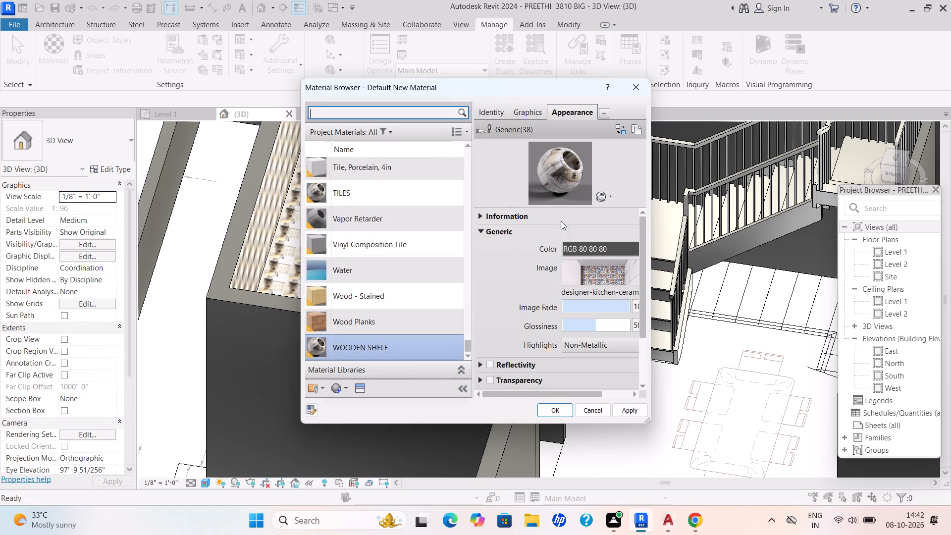
Create another new project material in the Material Browser.
right_click(338, 395)
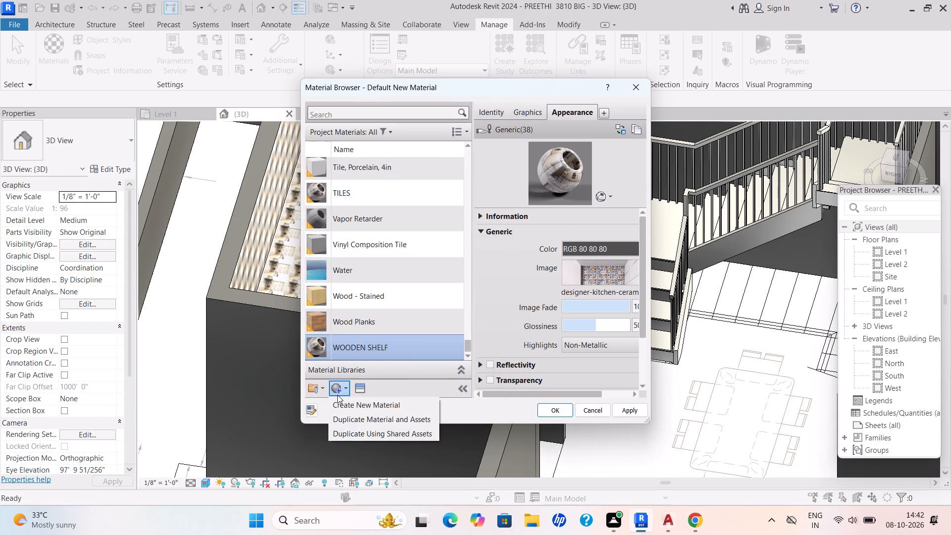
click(352, 401)
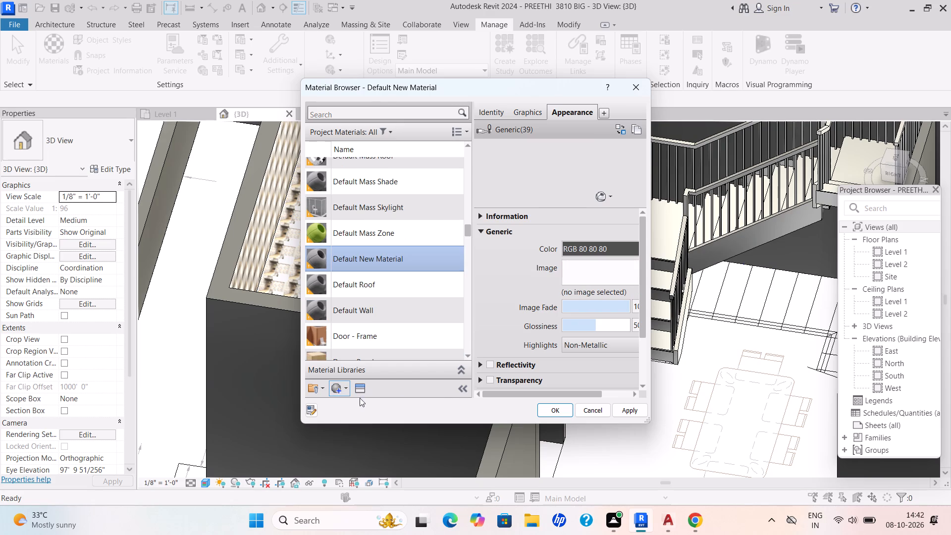
Assign the WOODEN SHELF IMAGE JPG from Downloads as the new material's appearance image.
click(551, 270)
click(572, 273)
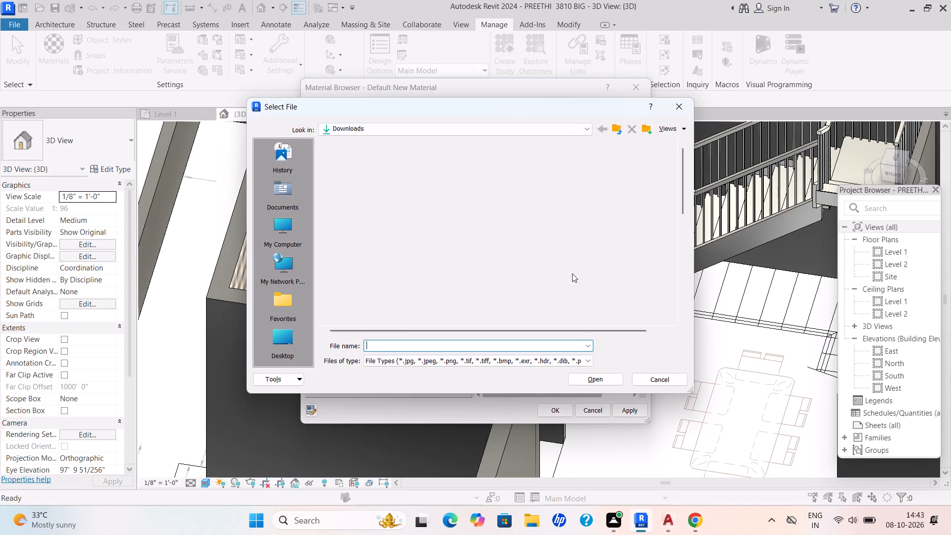
scroll(358, 176, up, 5)
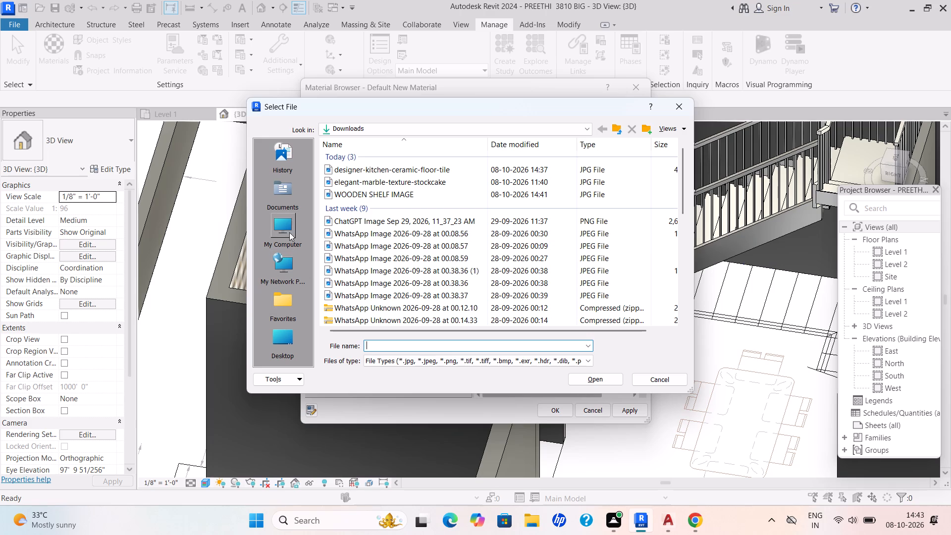
double_click(281, 208)
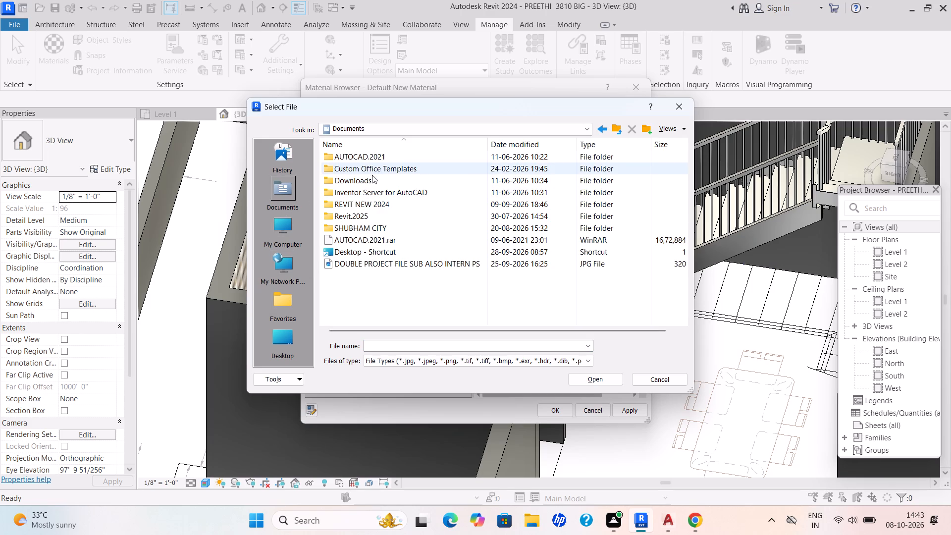
double_click(368, 182)
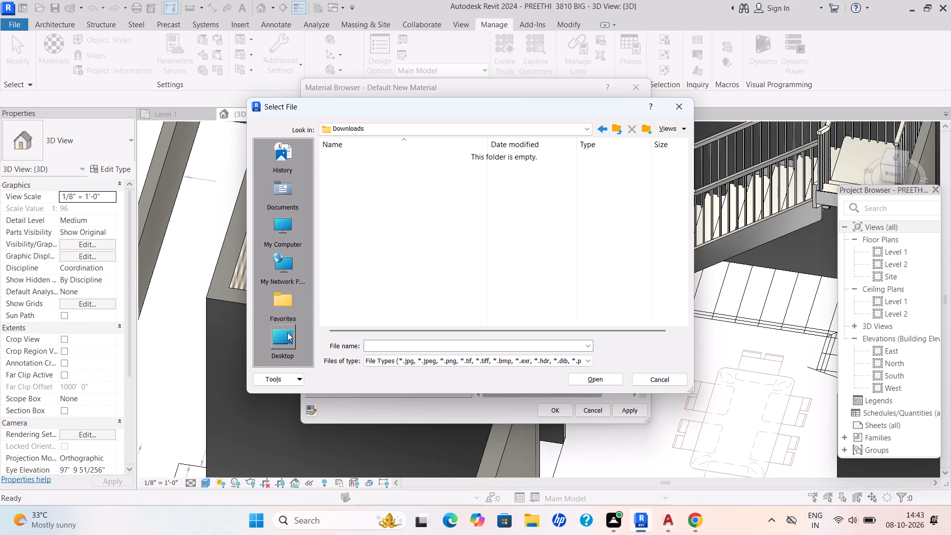
double_click(287, 332)
double_click(349, 196)
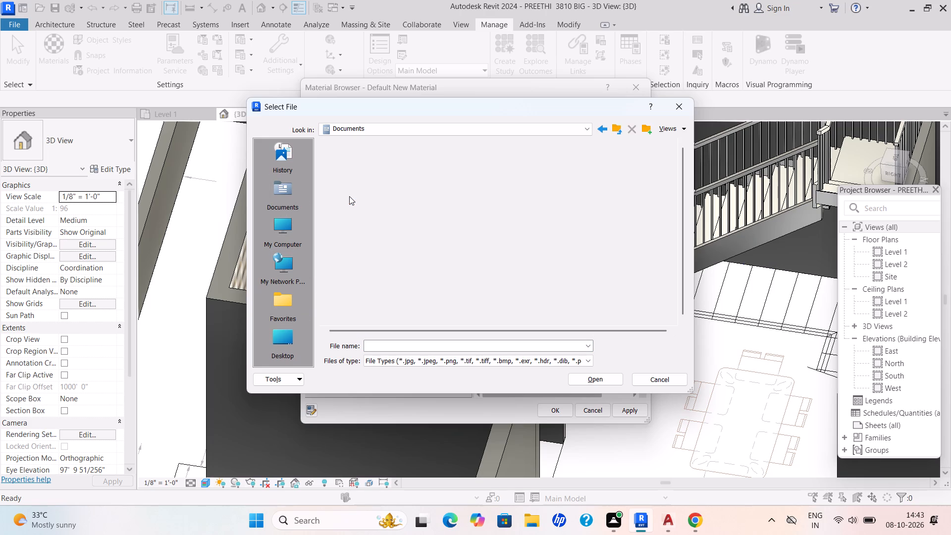
click(298, 179)
click(298, 334)
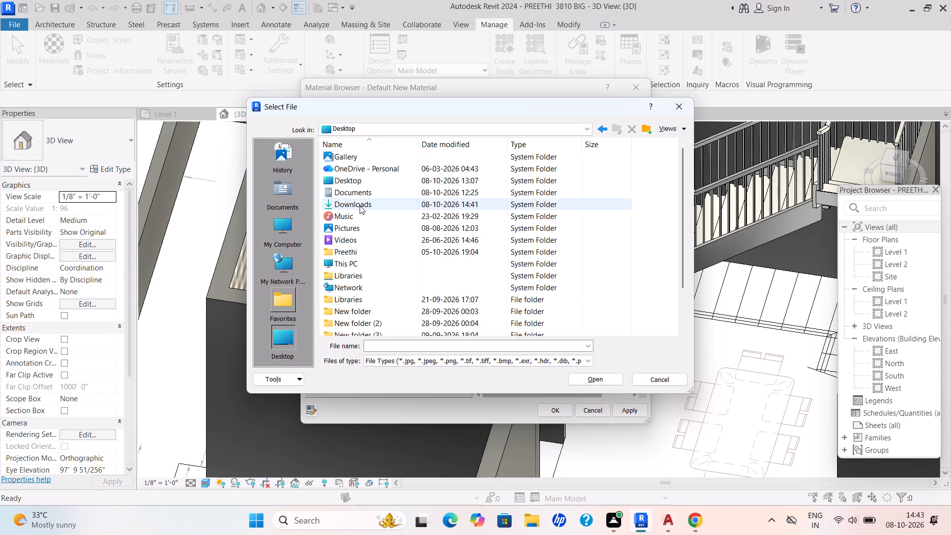
click(361, 198)
double_click(363, 203)
double_click(366, 205)
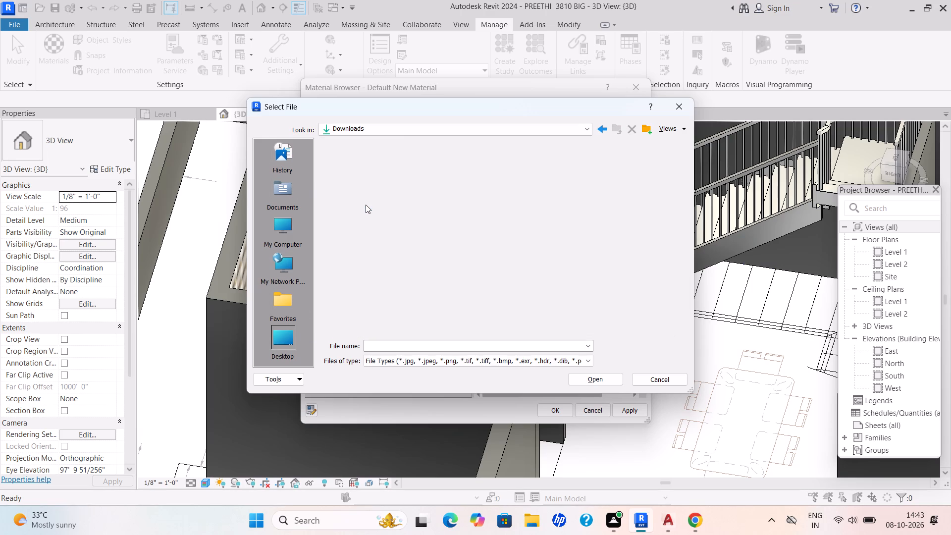
scroll(391, 202, up, 1)
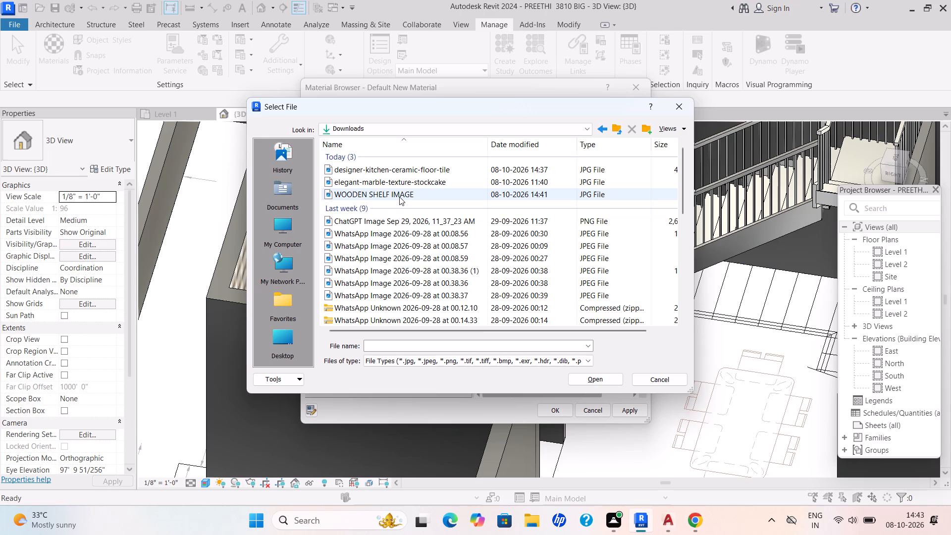
click(399, 197)
click(594, 380)
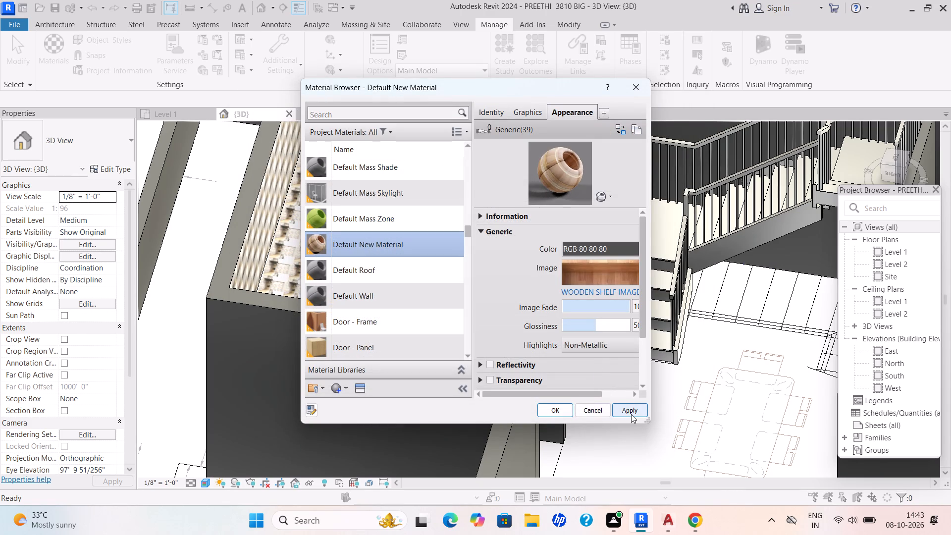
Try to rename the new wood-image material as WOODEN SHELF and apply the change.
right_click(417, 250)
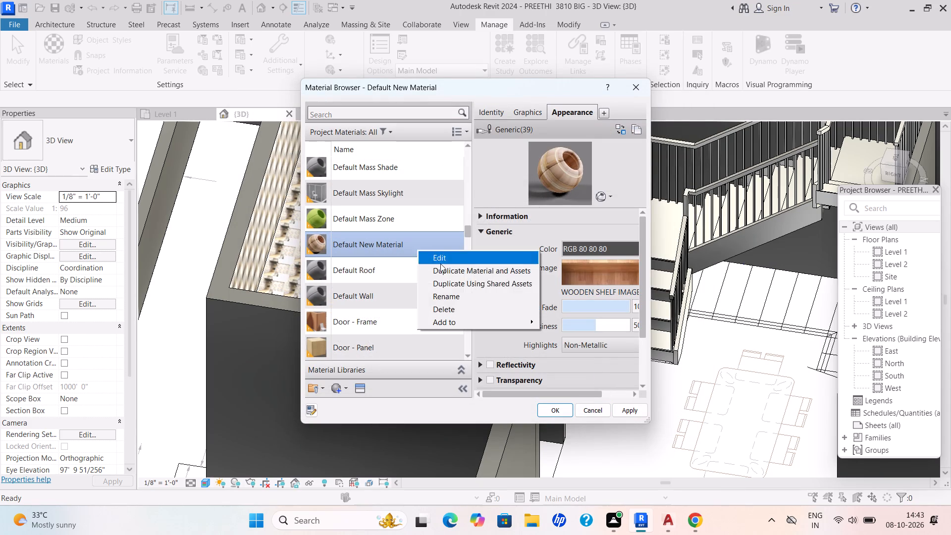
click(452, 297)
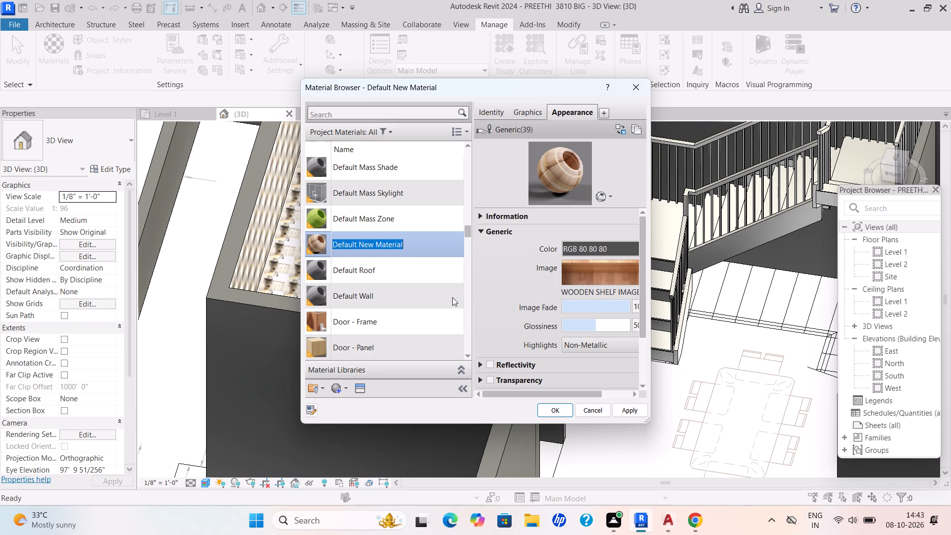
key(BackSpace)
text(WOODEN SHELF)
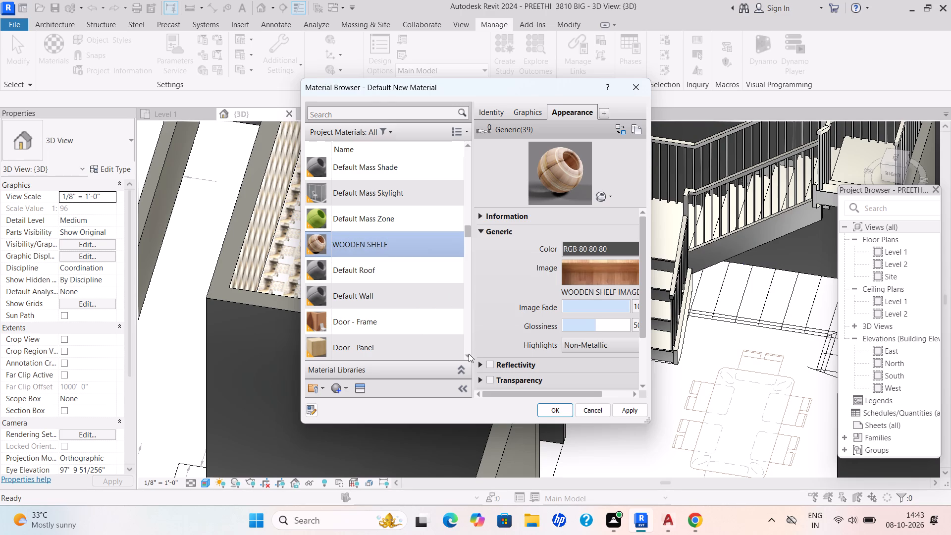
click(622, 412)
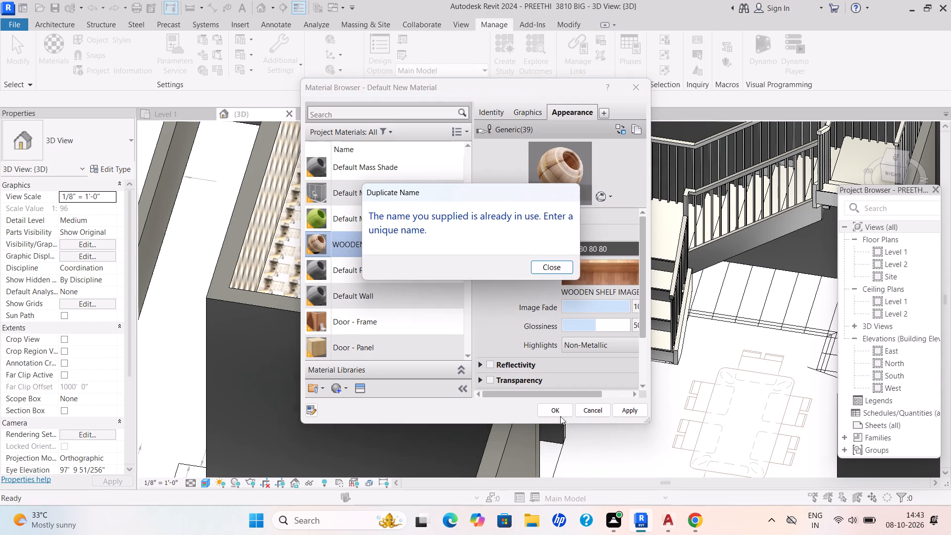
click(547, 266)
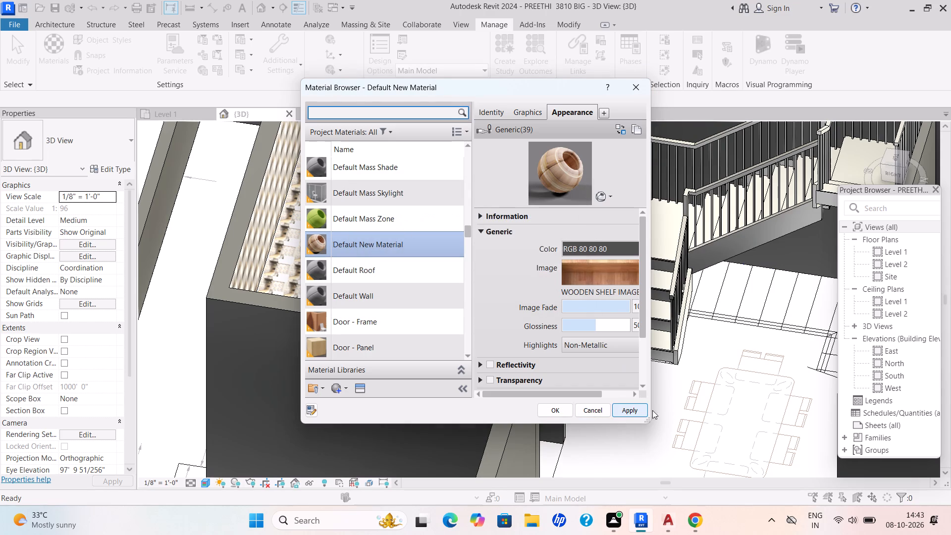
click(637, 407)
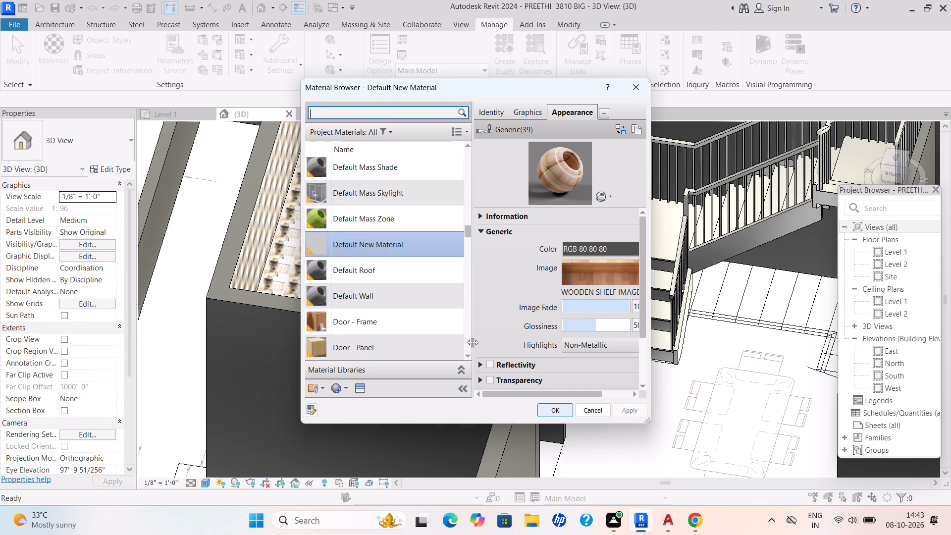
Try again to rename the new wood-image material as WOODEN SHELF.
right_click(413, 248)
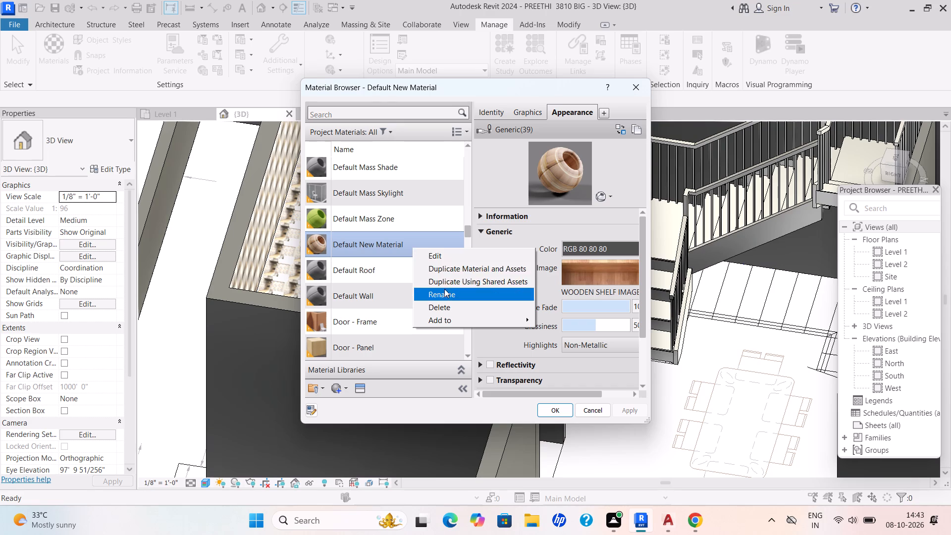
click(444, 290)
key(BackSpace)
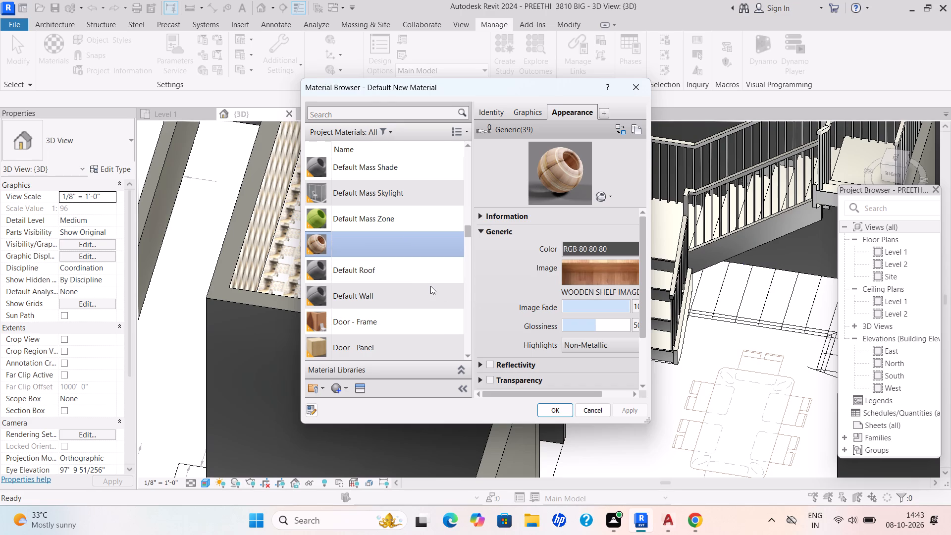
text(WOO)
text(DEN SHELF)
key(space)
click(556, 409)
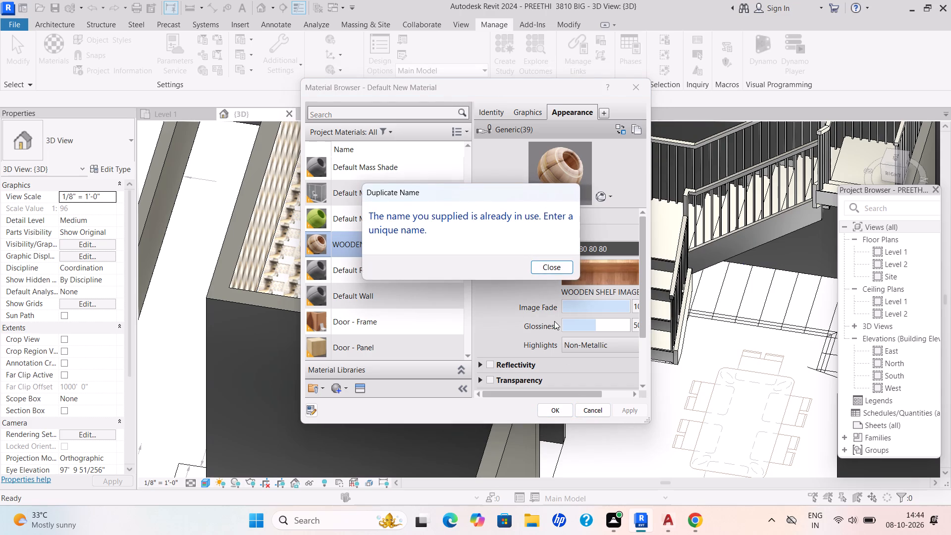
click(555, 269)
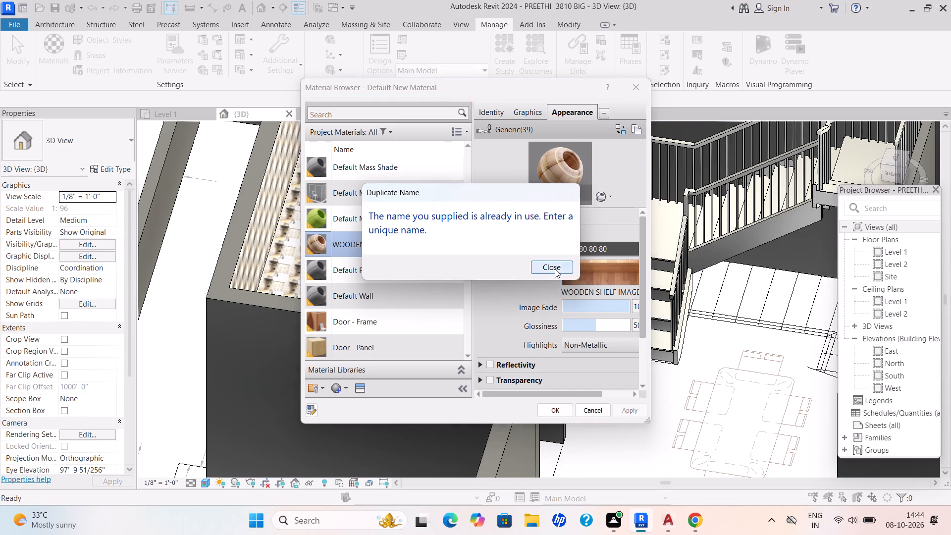
Rename the new wood-image material as WOODEN I, apply it, and close the Material Browser.
right_click(425, 248)
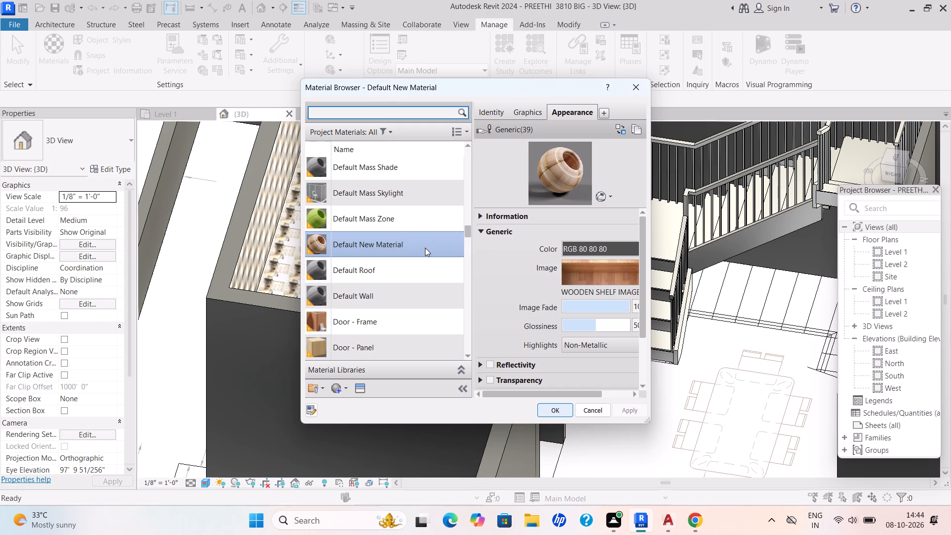
click(416, 248)
click(417, 247)
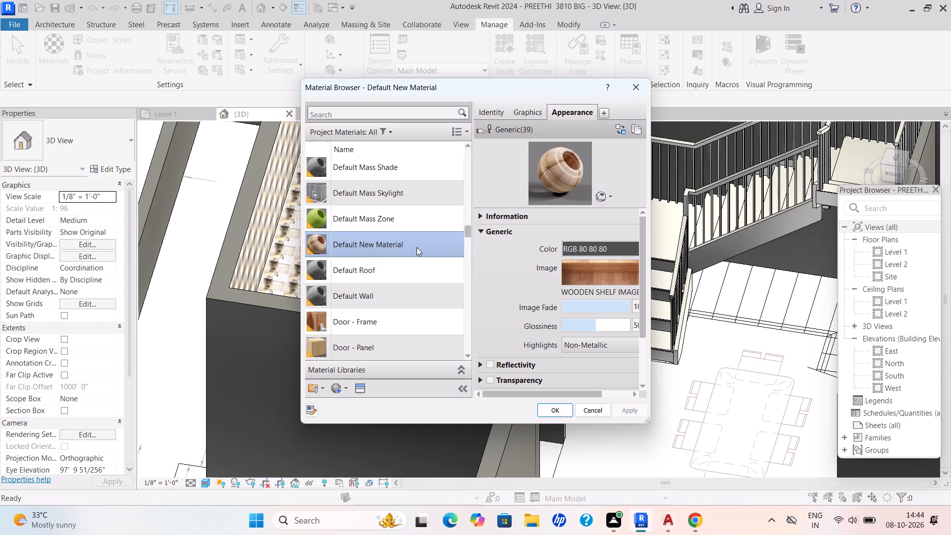
click(417, 247)
right_click(417, 247)
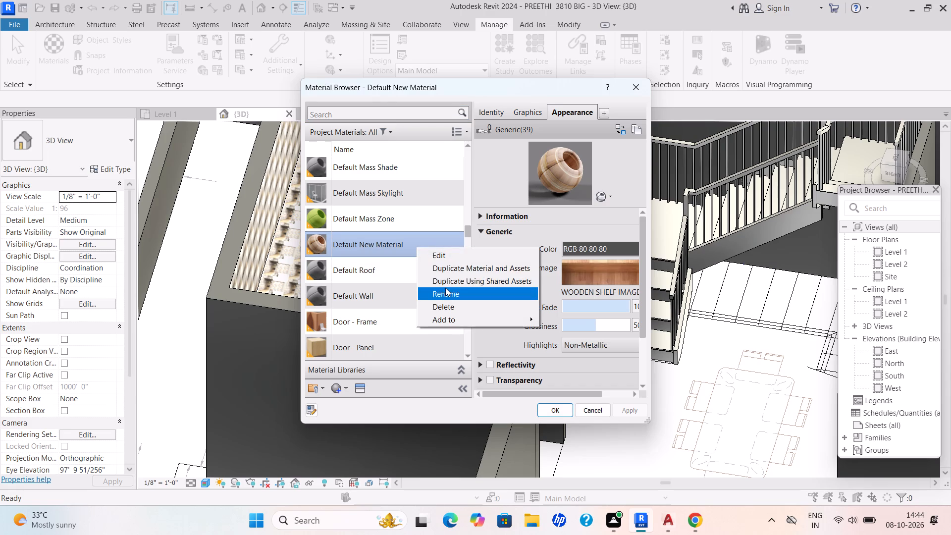
click(445, 288)
key(BackSpace)
text(WOODEN)
key(space)
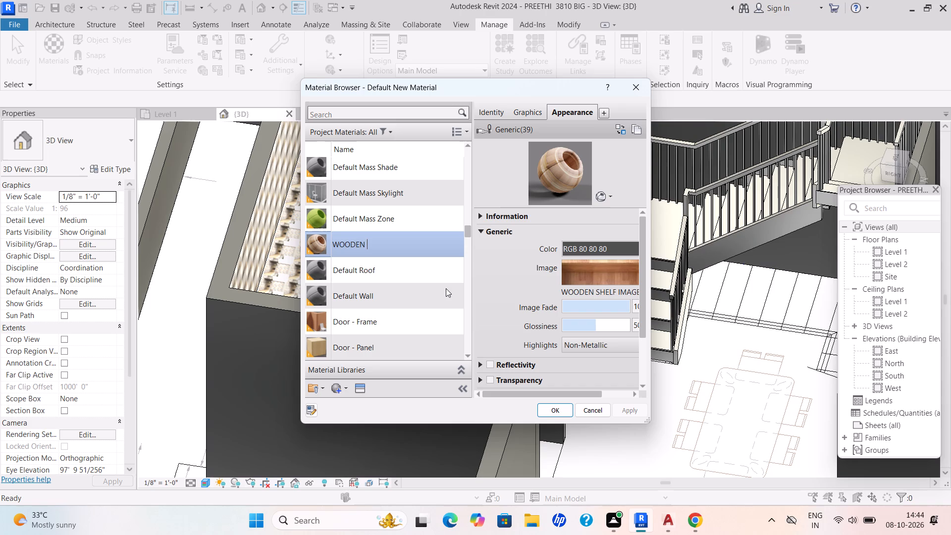
key(i)
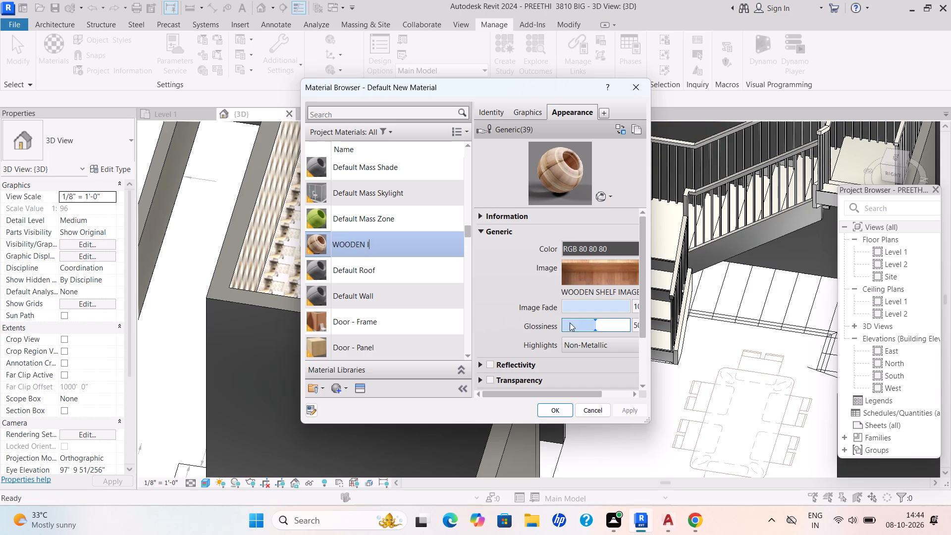
click(552, 409)
click(629, 413)
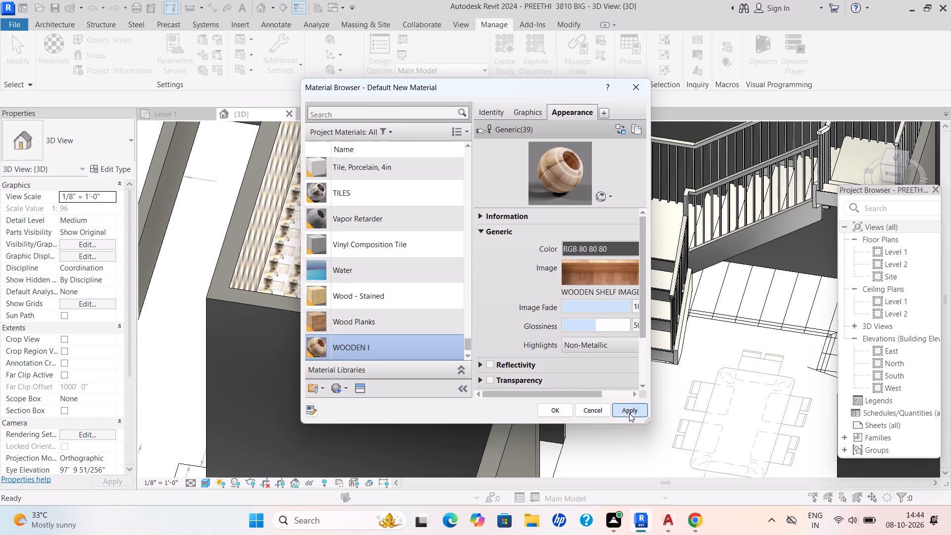
click(548, 408)
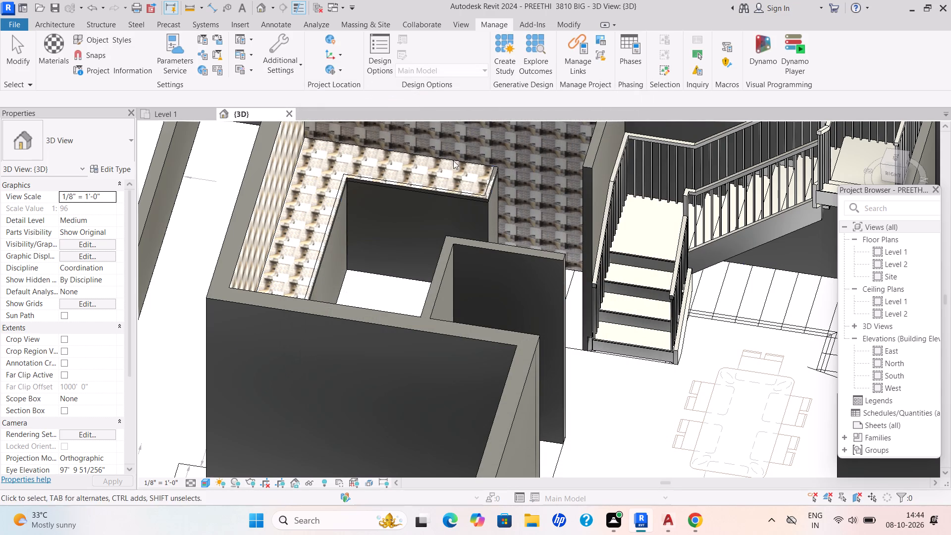
Paint the long inner front face of the 2" wall under the tiled kitchen countertop with the WOODEN I material.
scroll(472, 216, down, 1)
scroll(472, 216, up, 1)
scroll(473, 216, down, 2)
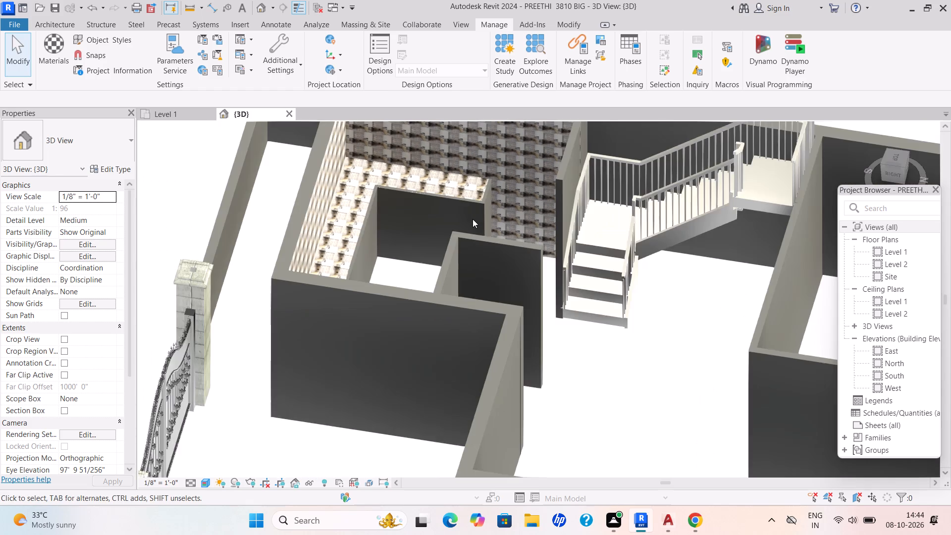
scroll(473, 219, down, 3)
scroll(473, 219, up, 2)
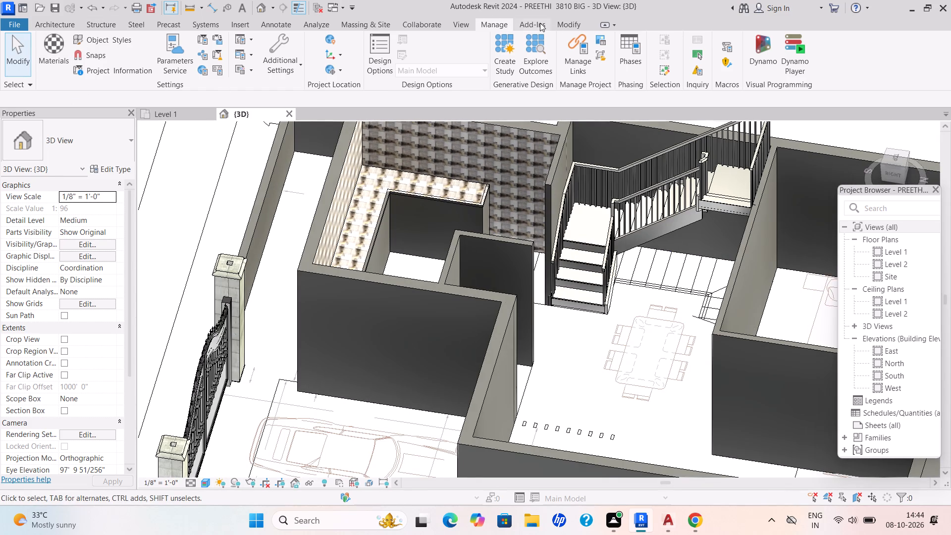
click(578, 24)
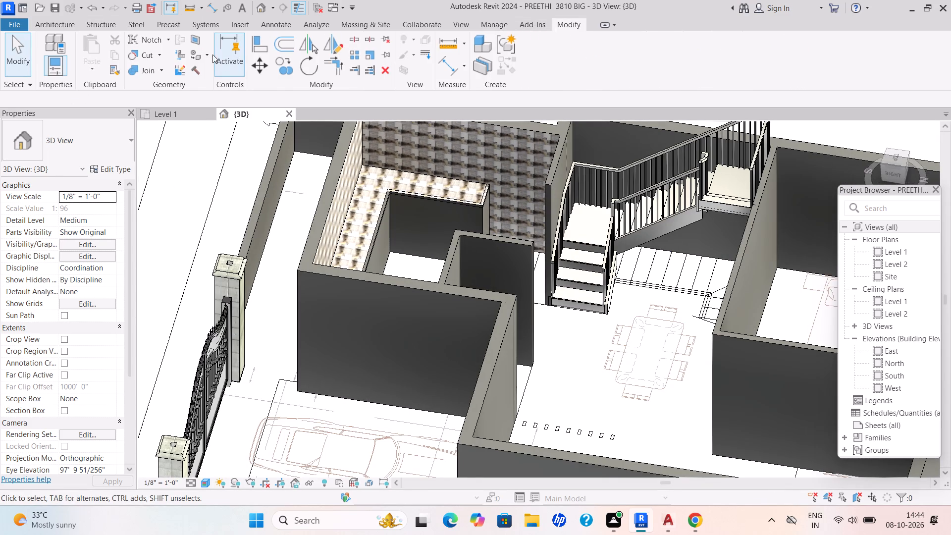
click(207, 53)
click(212, 73)
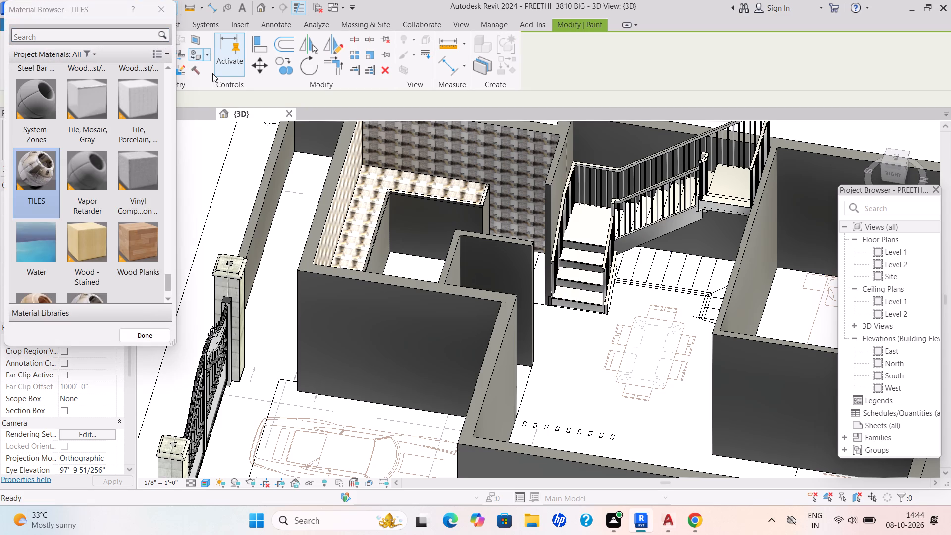
scroll(126, 183, down, 2)
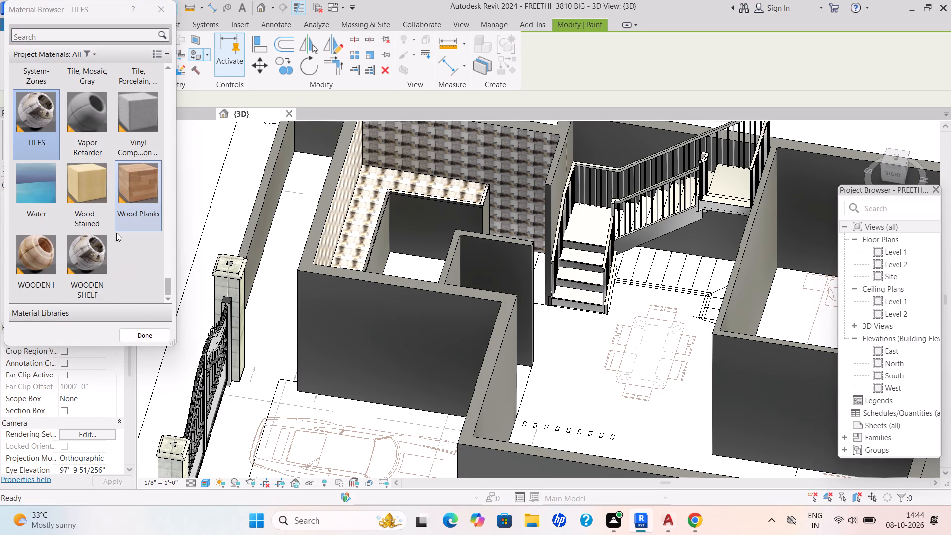
click(33, 281)
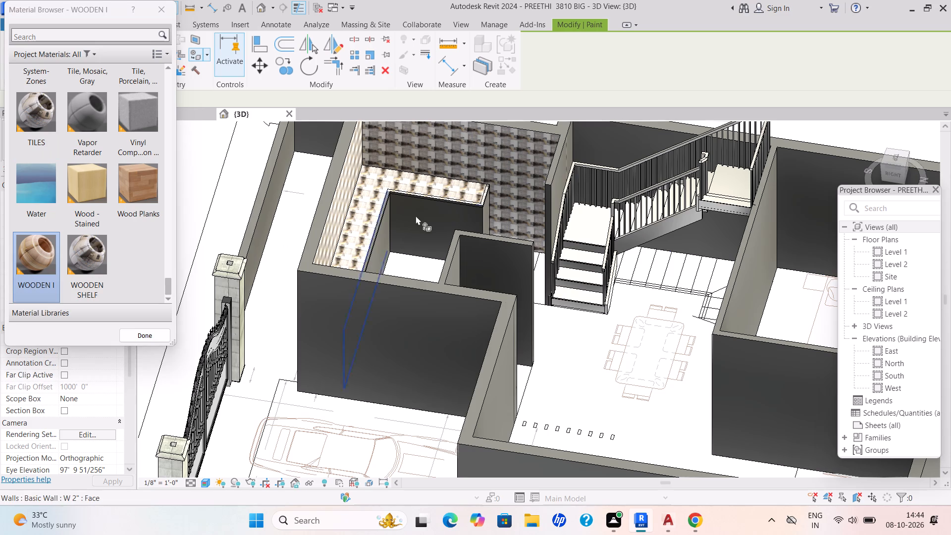
scroll(433, 206, up, 4)
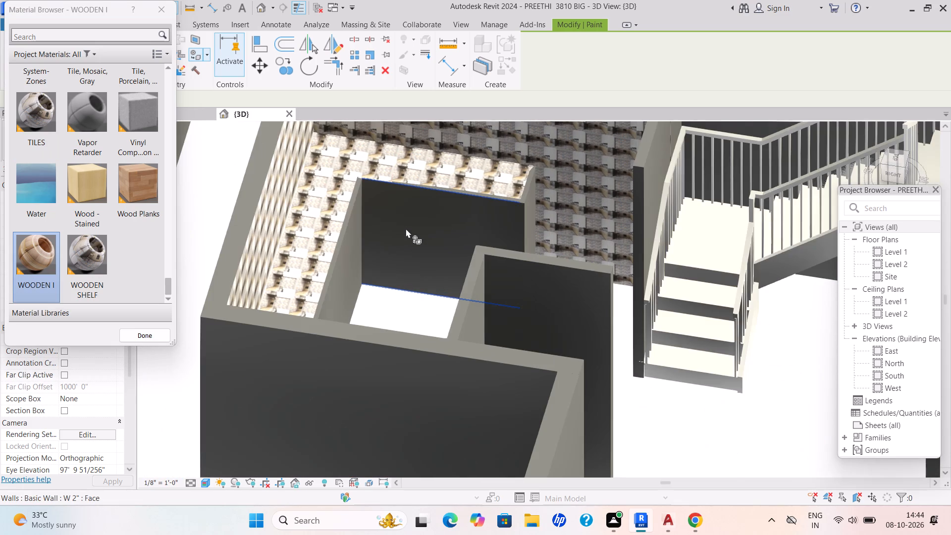
click(406, 229)
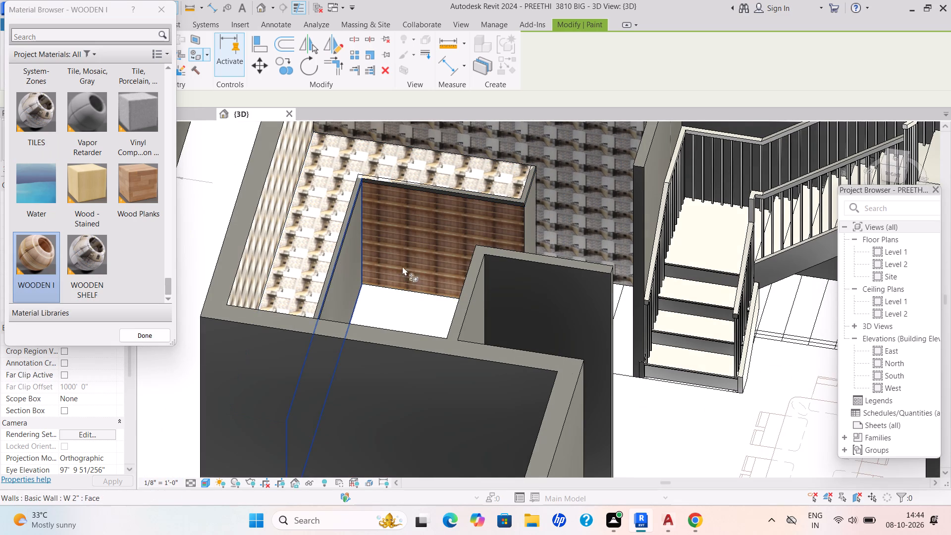
Paint the adjoining inner face of the 2" wall under the countertop's other leg with WOODEN I.
shift+middle_drag(454, 304, 304, 206)
middle_drag(461, 248, 410, 456)
scroll(413, 406, down, 3)
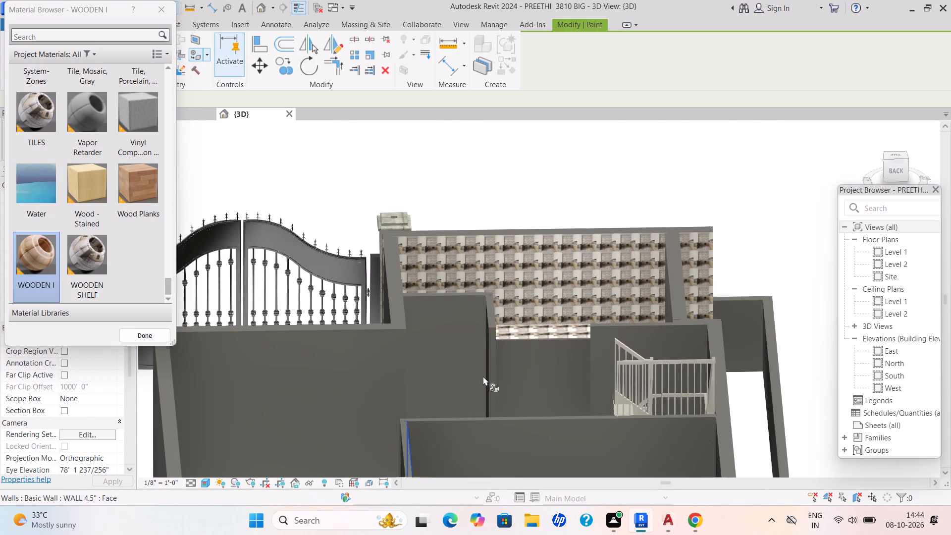
scroll(526, 310, up, 2)
scroll(540, 327, down, 1)
shift+middle_drag(550, 379, 589, 438)
scroll(506, 347, up, 1)
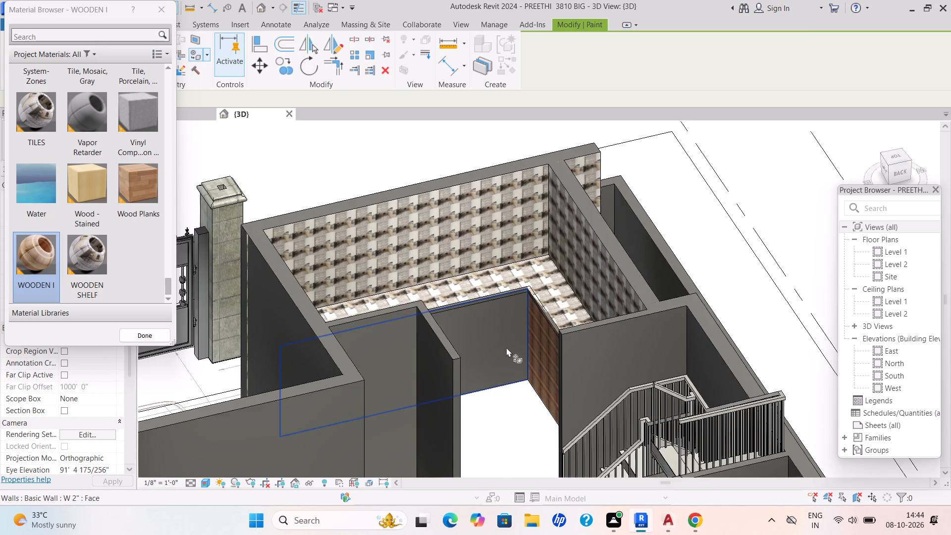
scroll(506, 347, up, 1)
click(506, 347)
Examine the kitchen counter's wood-painted fronts and tiled surfaces from several angles in the 3D view.
scroll(506, 347, down, 3)
shift+middle_drag(509, 350, 567, 371)
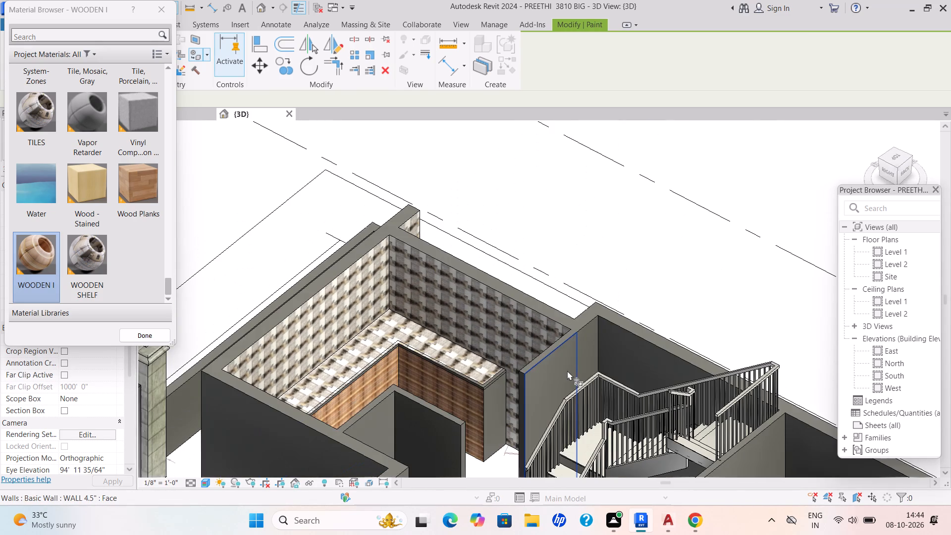
scroll(565, 372, down, 1)
middle_drag(565, 372, 587, 293)
middle_drag(505, 360, 540, 299)
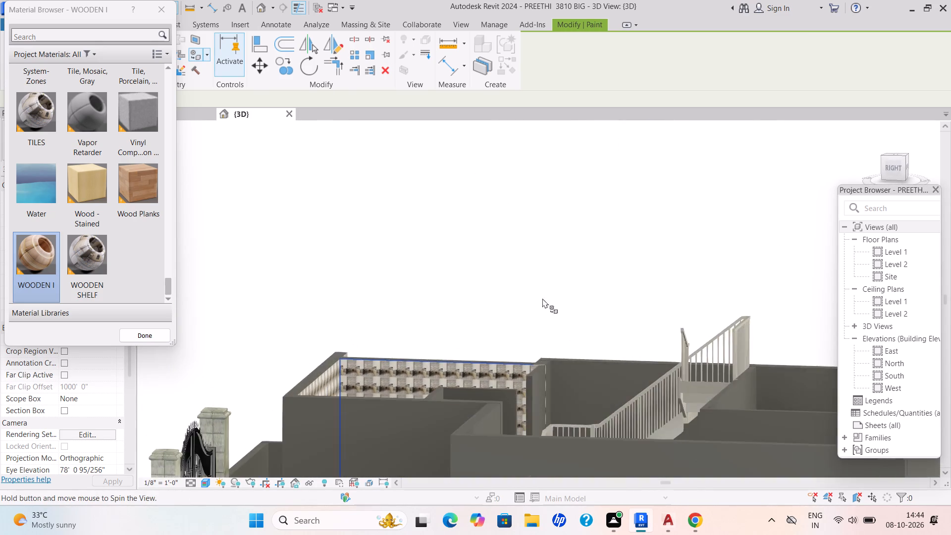
shift+middle_drag(518, 395, 510, 462)
scroll(549, 429, down, 1)
middle_drag(549, 429, 546, 473)
middle_drag(554, 438, 540, 301)
scroll(554, 438, down, 1)
shift+scroll(492, 392, up, 1)
shift+middle_drag(492, 392, 566, 455)
scroll(541, 370, up, 4)
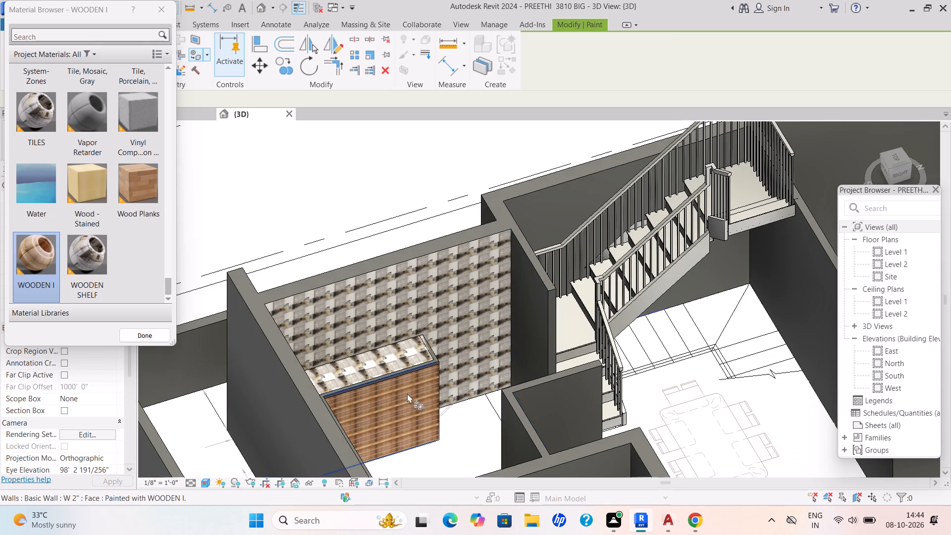
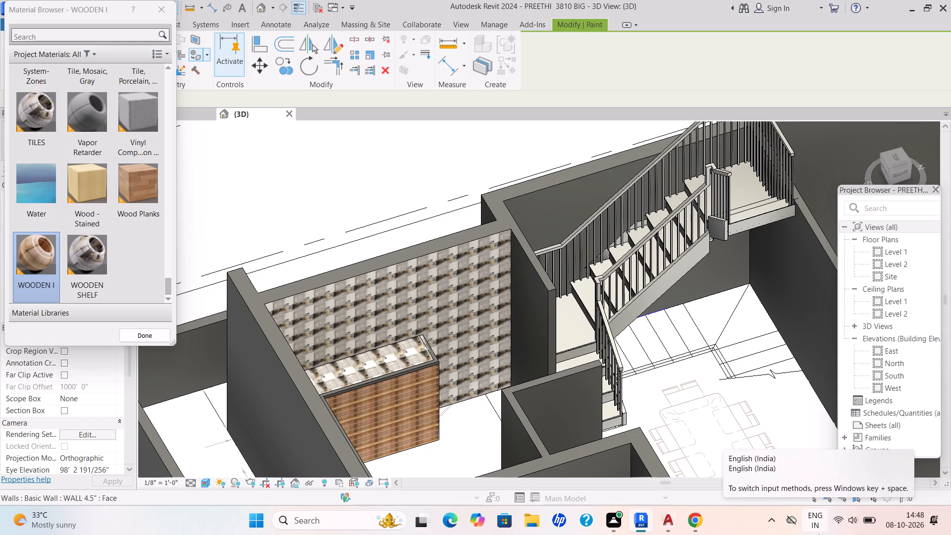
Leave the Paint command and examine the kitchen counter's painted faces and the surrounding rooms from several angles.
scroll(819, 534, down, 6)
scroll(616, 253, down, 7)
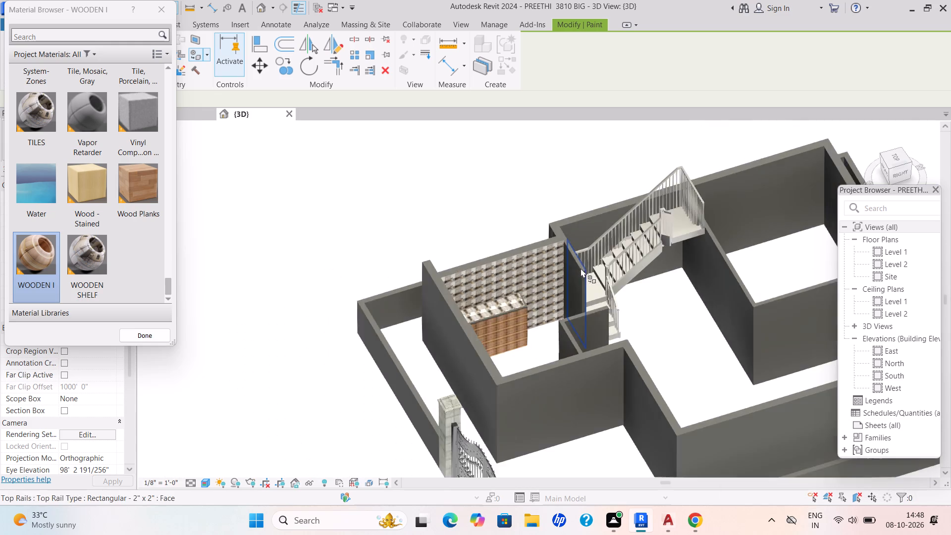
scroll(593, 293, up, 2)
key(Escape)
scroll(679, 330, down, 2)
shift+middle_drag(672, 409, 547, 413)
scroll(589, 359, up, 2)
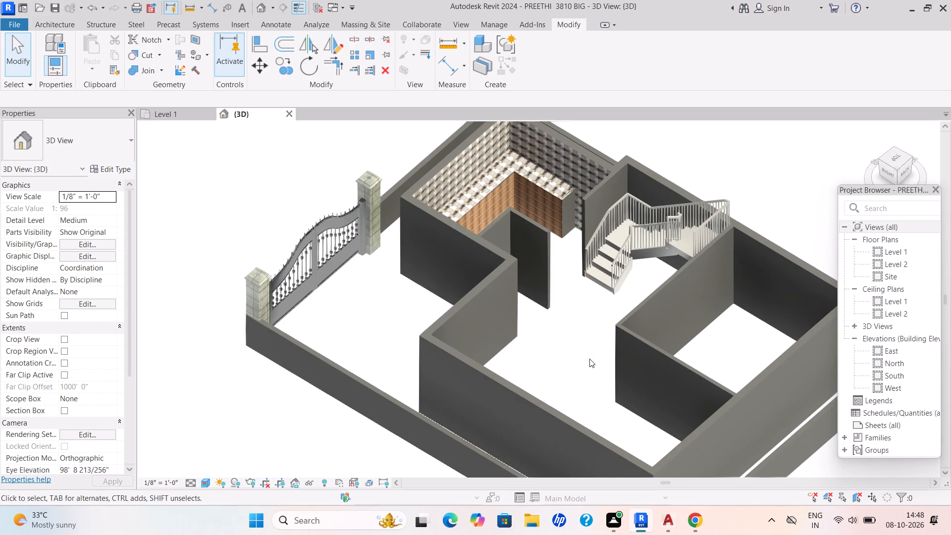
shift+middle_drag(589, 366, 616, 382)
scroll(656, 353, up, 1)
shift+middle_drag(646, 375, 626, 415)
shift+scroll(626, 416, down, 1)
shift+middle_drag(642, 412, 644, 416)
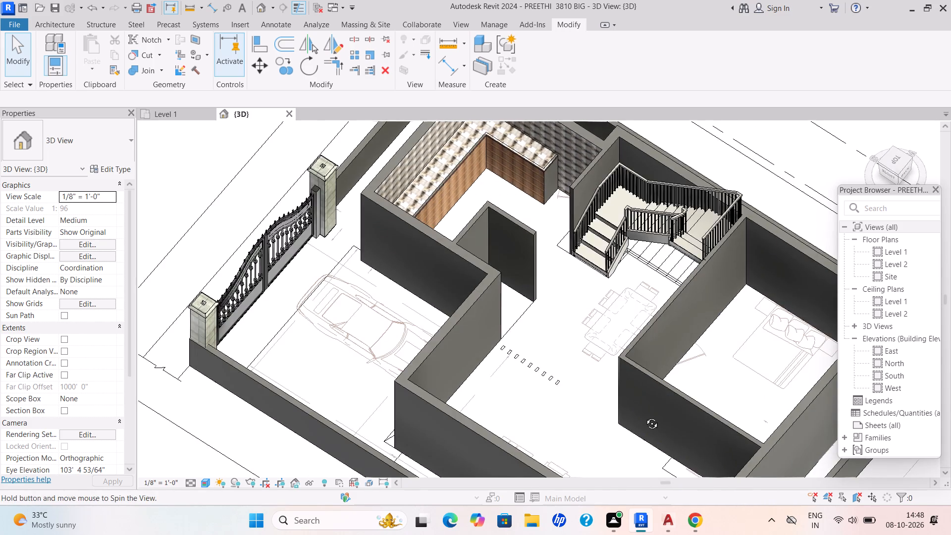
shift+middle_drag(644, 416, 715, 373)
shift+middle_drag(608, 344, 550, 363)
scroll(452, 282, up, 1)
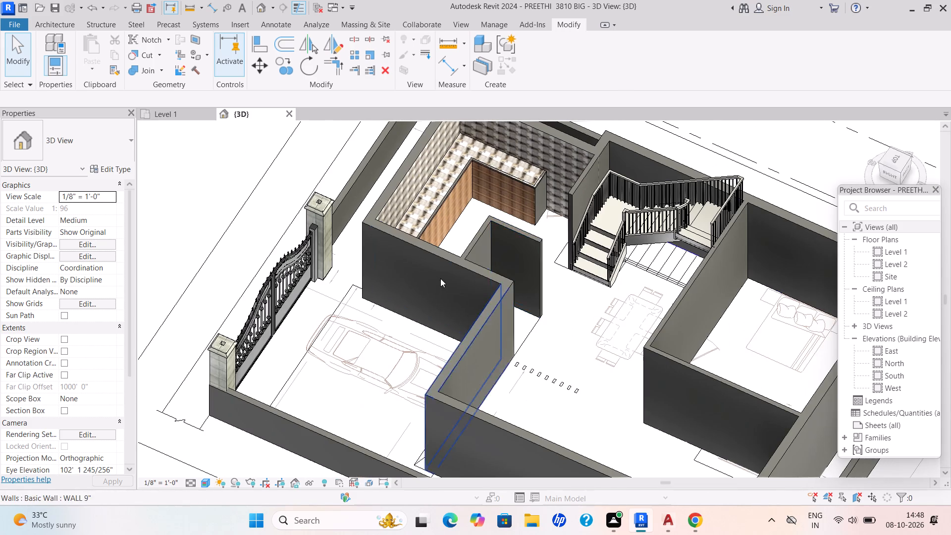
scroll(440, 278, up, 3)
scroll(422, 194, up, 11)
middle_drag(450, 265, 455, 348)
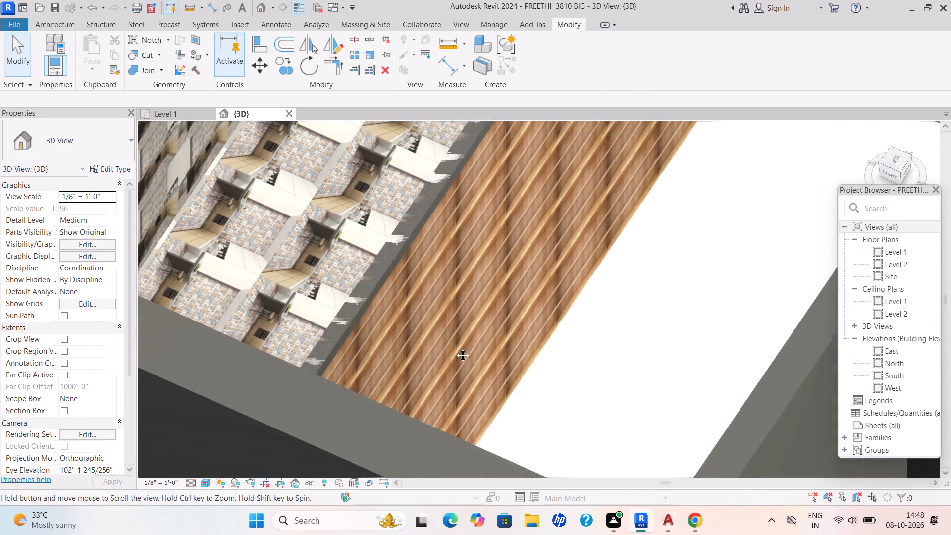
middle_drag(455, 348, 462, 355)
scroll(456, 349, down, 2)
shift+middle_drag(523, 218, 510, 183)
shift+scroll(506, 178, up, 1)
middle_drag(618, 219, 643, 301)
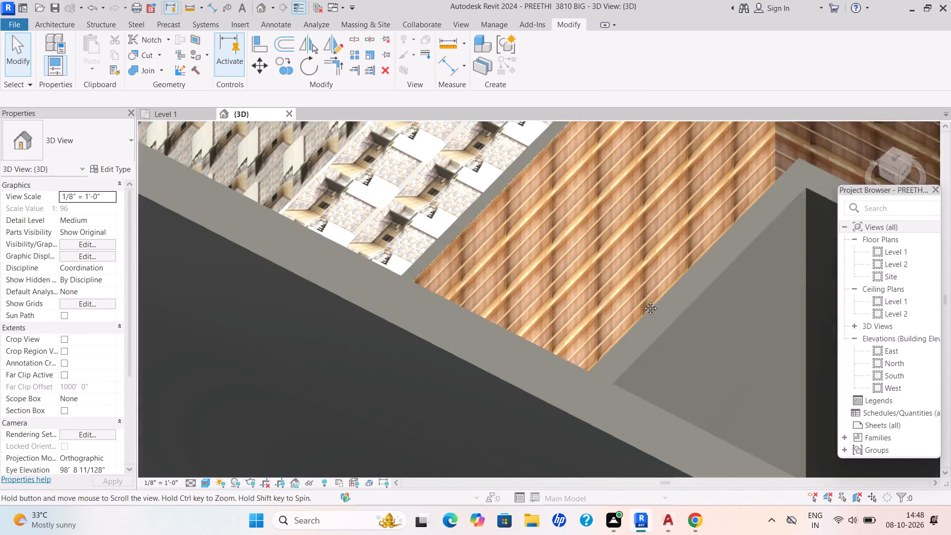
middle_drag(643, 301, 654, 330)
scroll(654, 330, down, 1)
shift+middle_drag(598, 266, 582, 219)
shift+scroll(582, 216, up, 1)
scroll(602, 216, down, 1)
middle_drag(602, 224, 544, 320)
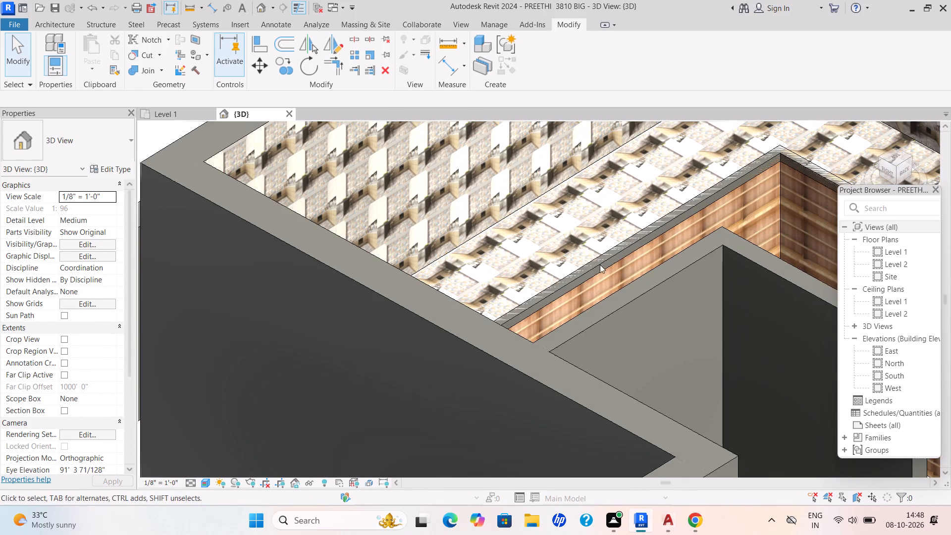
middle_drag(622, 236, 516, 269)
scroll(515, 269, up, 1)
scroll(751, 172, up, 1)
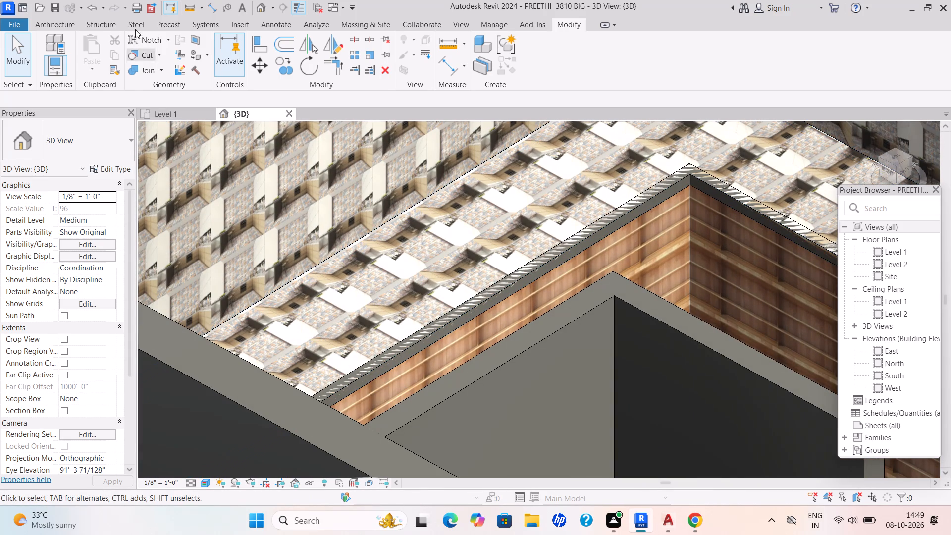
Paint the narrow end face of the kitchen counter, near the staircase, with the WOODEN I material.
click(213, 51)
click(209, 57)
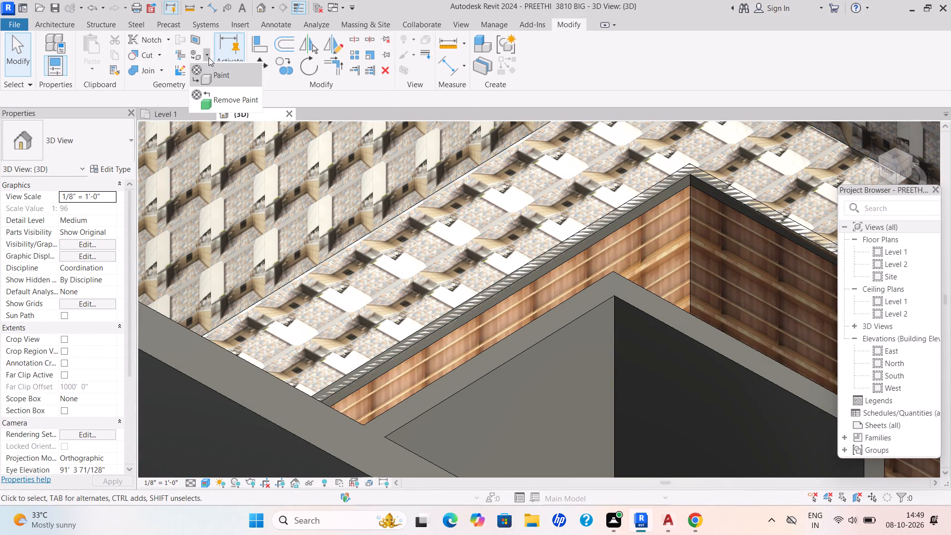
click(213, 73)
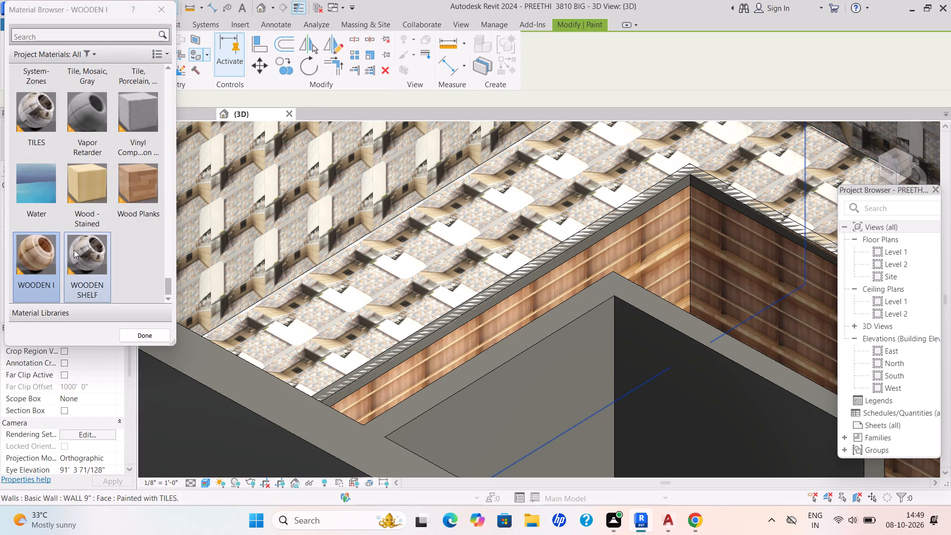
click(38, 277)
scroll(156, 255, down, 7)
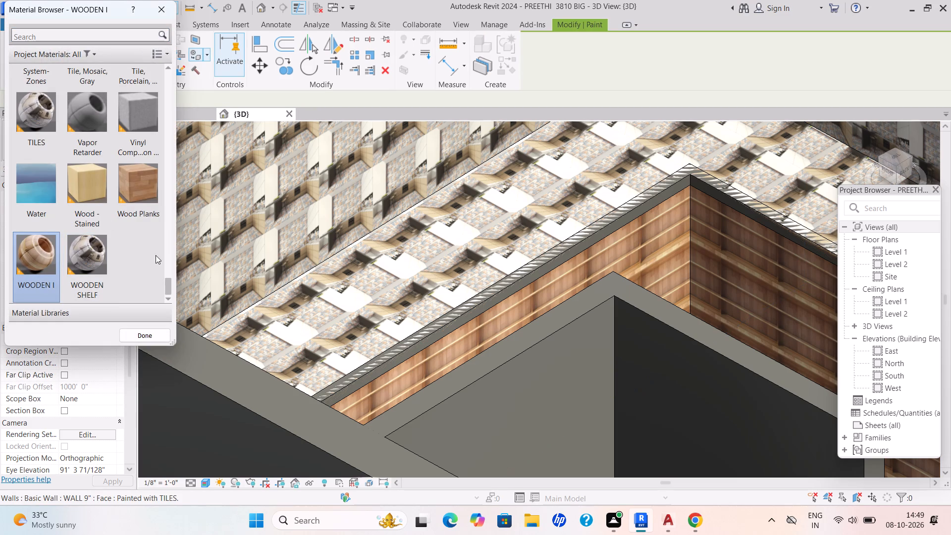
scroll(458, 251, down, 3)
middle_drag(456, 264, 236, 286)
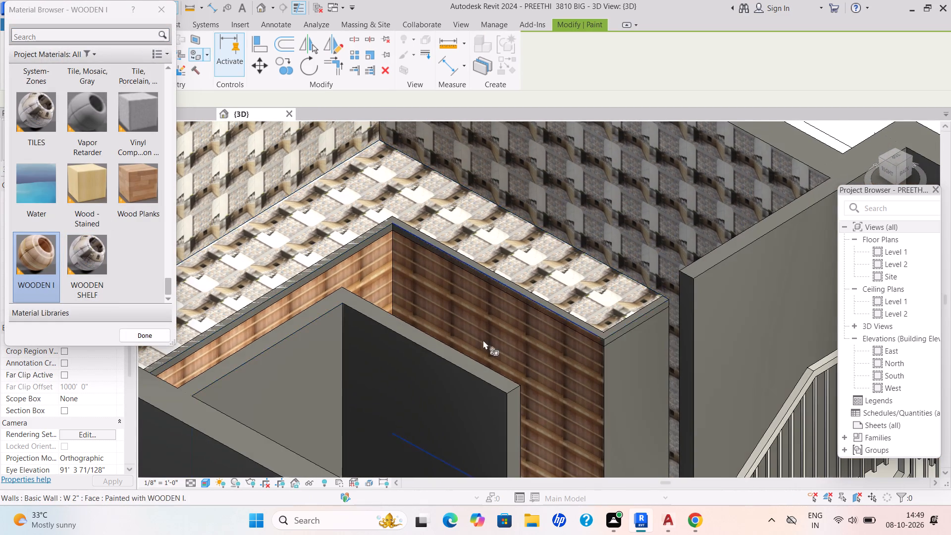
scroll(640, 350, up, 2)
click(634, 352)
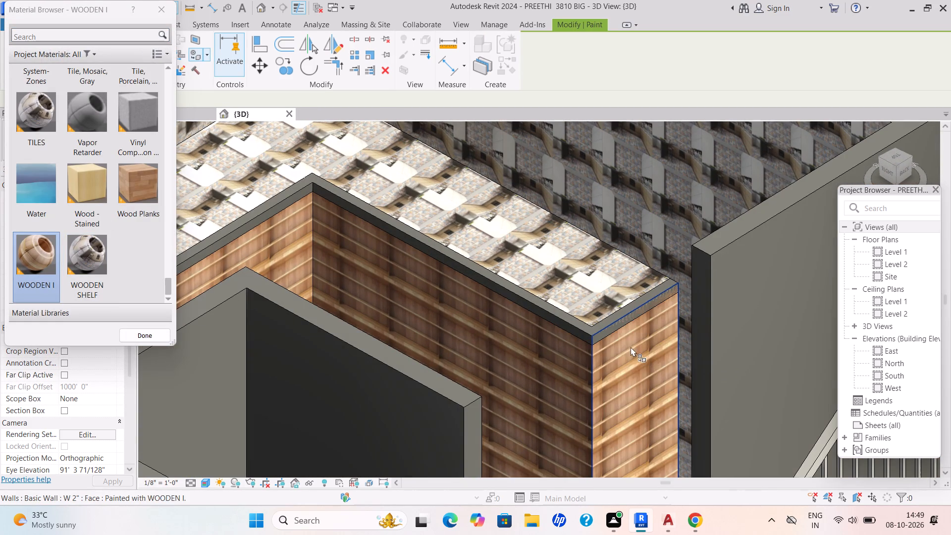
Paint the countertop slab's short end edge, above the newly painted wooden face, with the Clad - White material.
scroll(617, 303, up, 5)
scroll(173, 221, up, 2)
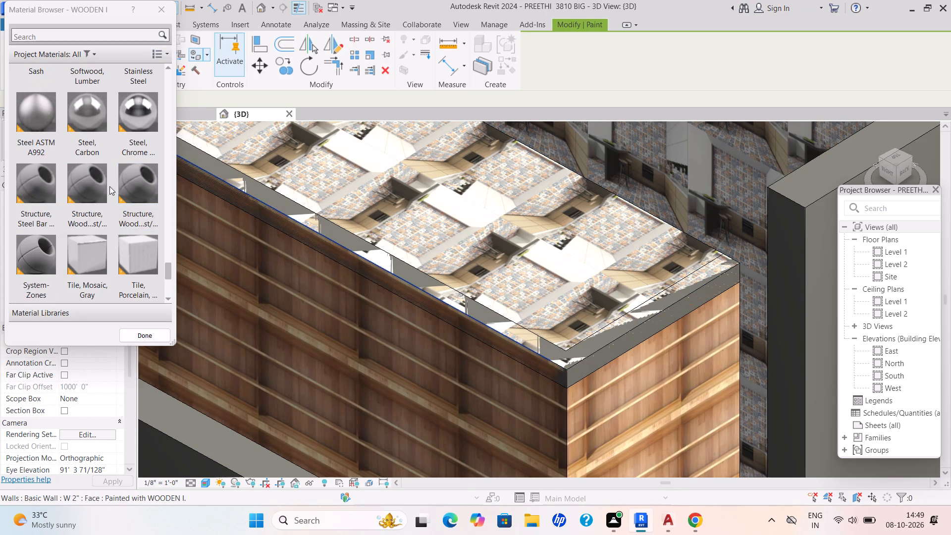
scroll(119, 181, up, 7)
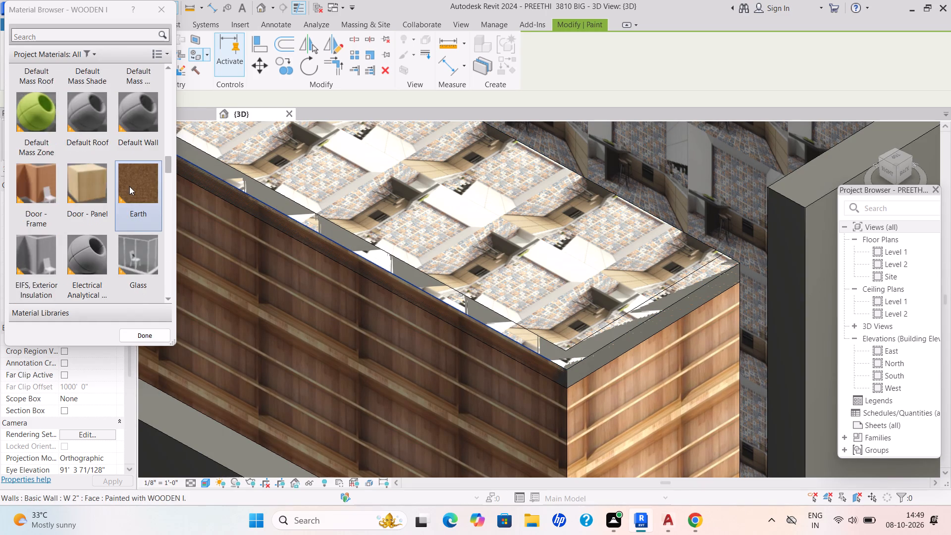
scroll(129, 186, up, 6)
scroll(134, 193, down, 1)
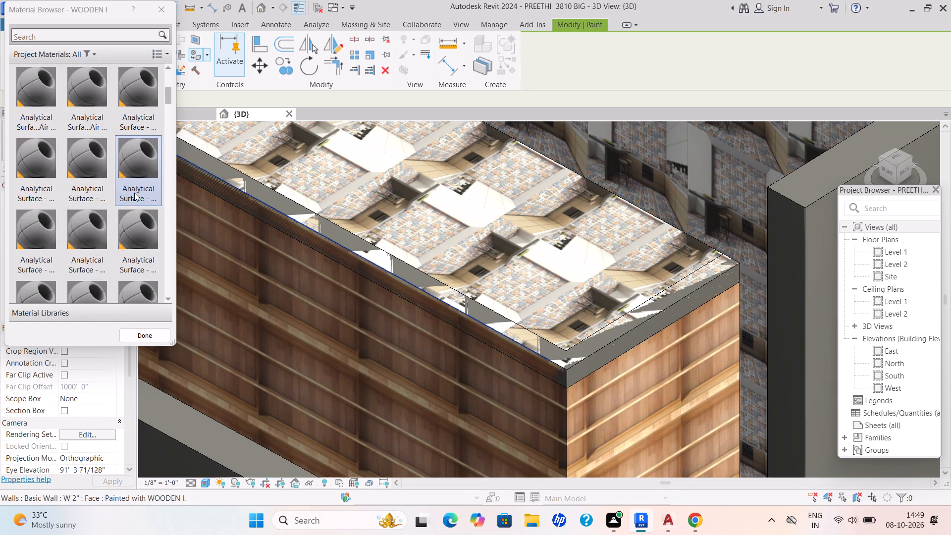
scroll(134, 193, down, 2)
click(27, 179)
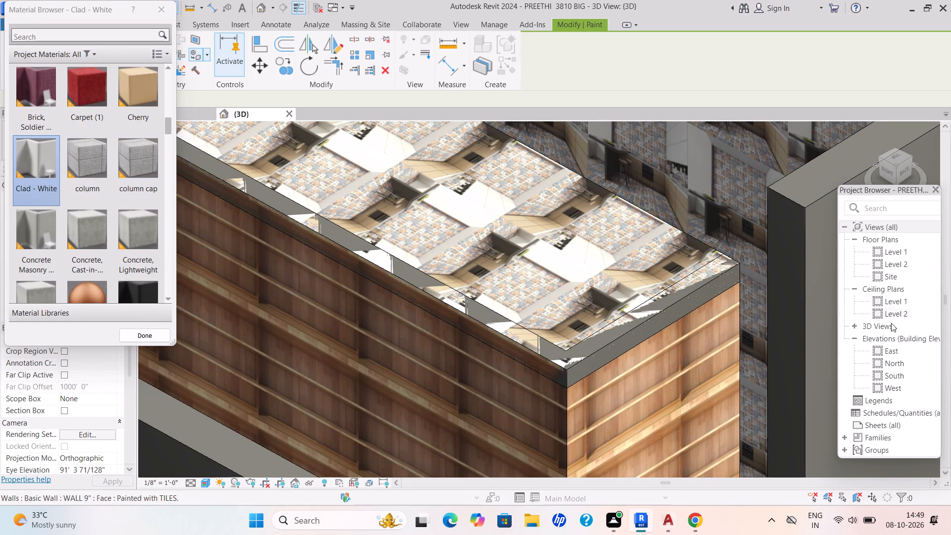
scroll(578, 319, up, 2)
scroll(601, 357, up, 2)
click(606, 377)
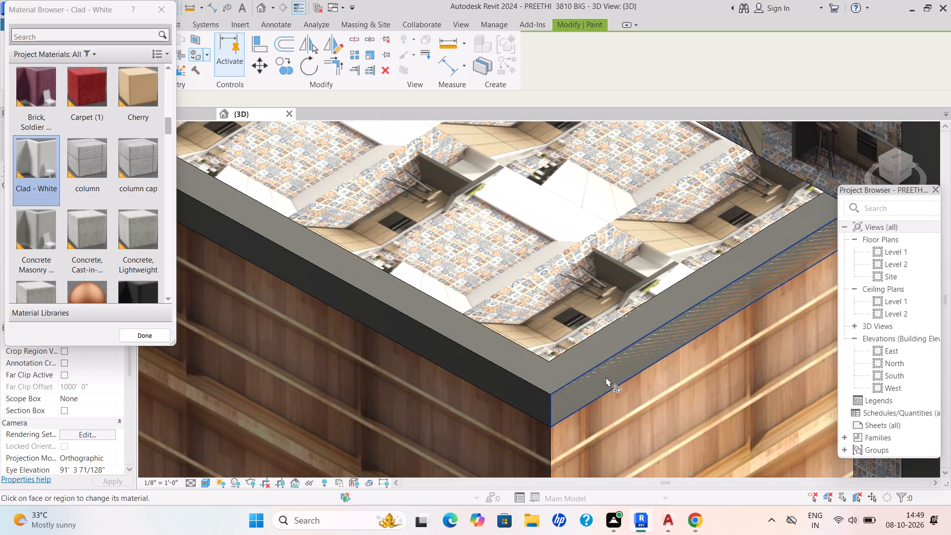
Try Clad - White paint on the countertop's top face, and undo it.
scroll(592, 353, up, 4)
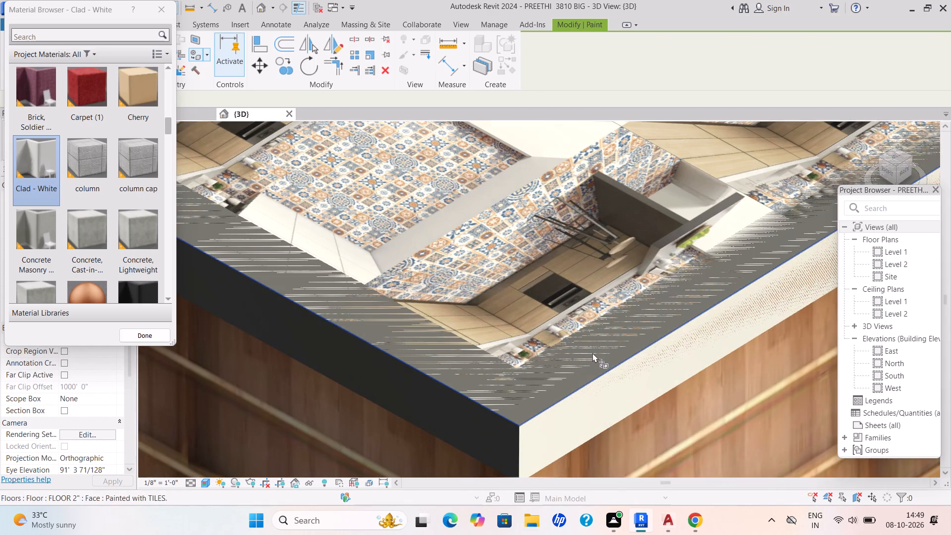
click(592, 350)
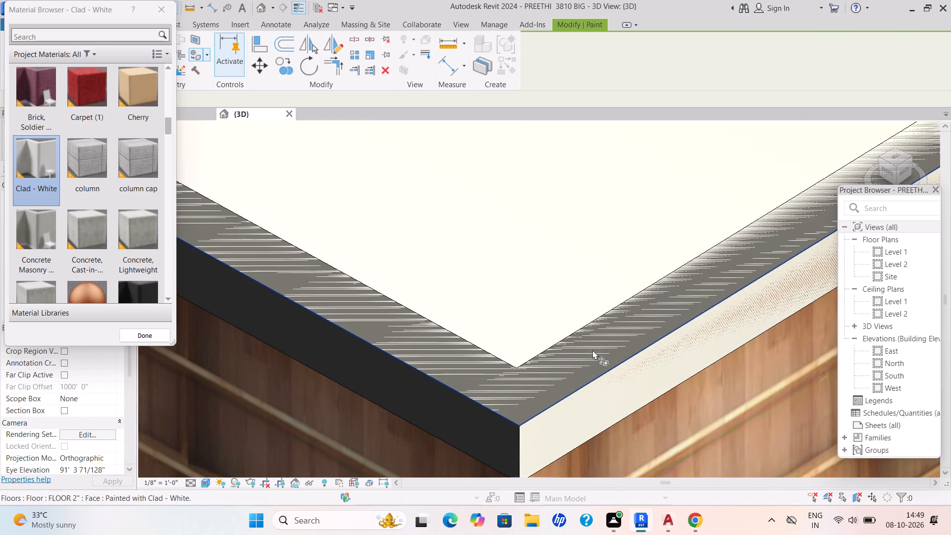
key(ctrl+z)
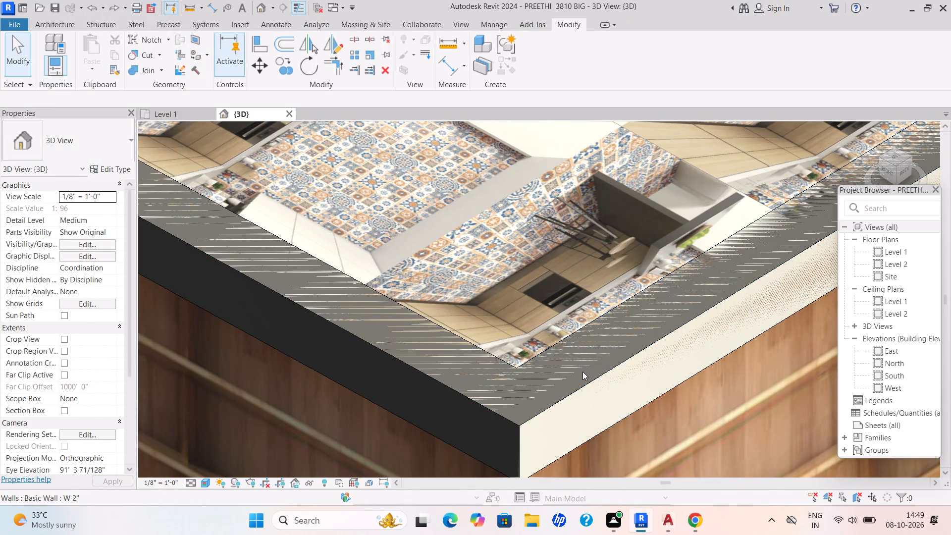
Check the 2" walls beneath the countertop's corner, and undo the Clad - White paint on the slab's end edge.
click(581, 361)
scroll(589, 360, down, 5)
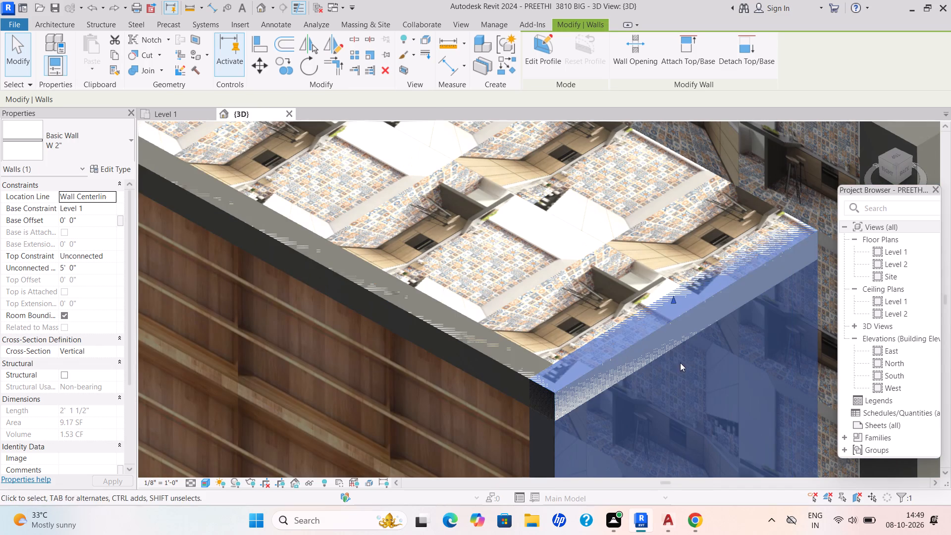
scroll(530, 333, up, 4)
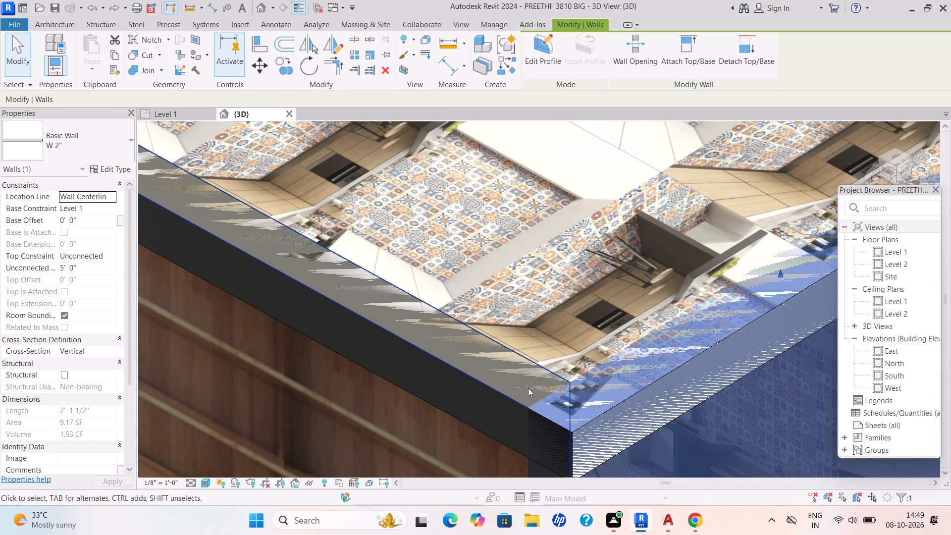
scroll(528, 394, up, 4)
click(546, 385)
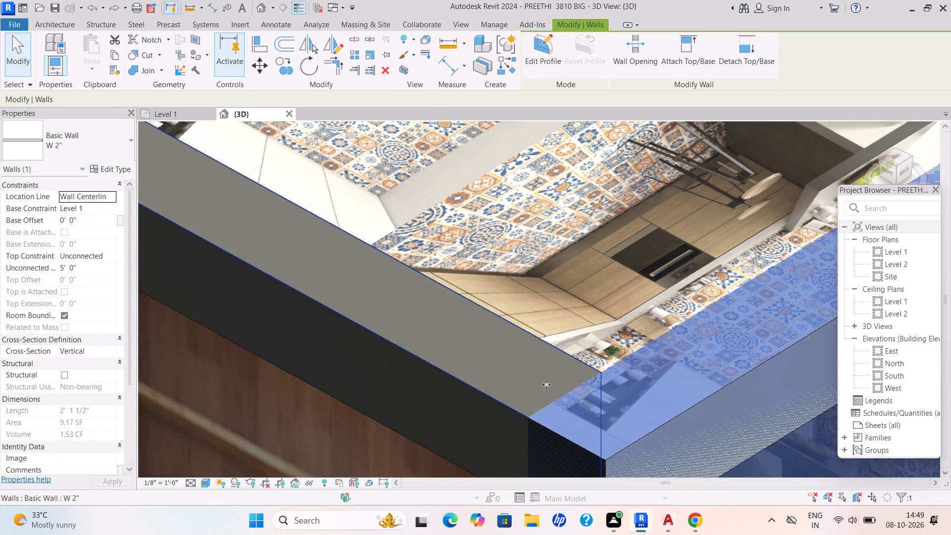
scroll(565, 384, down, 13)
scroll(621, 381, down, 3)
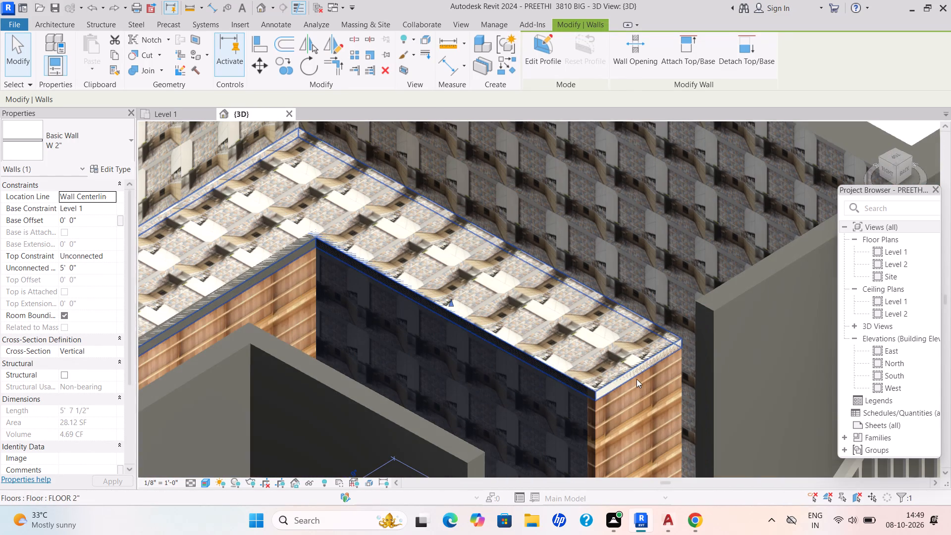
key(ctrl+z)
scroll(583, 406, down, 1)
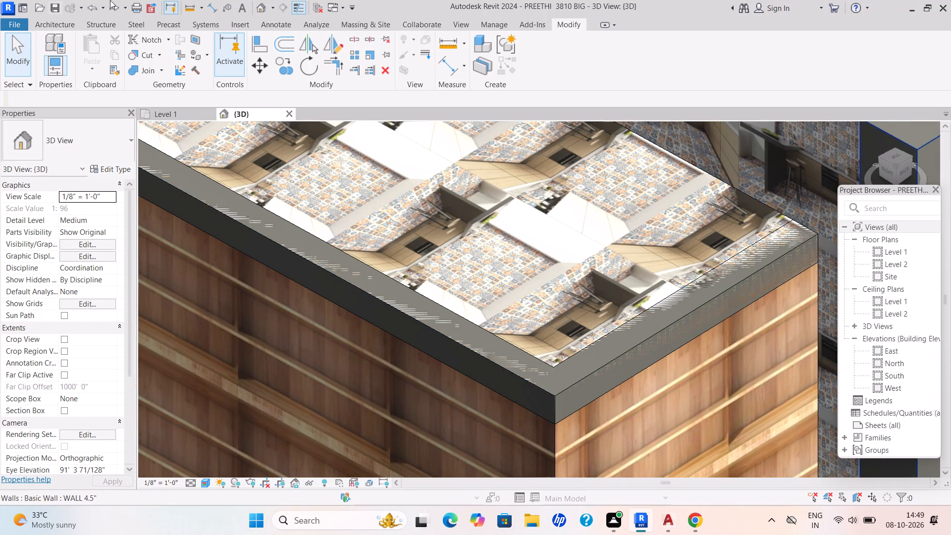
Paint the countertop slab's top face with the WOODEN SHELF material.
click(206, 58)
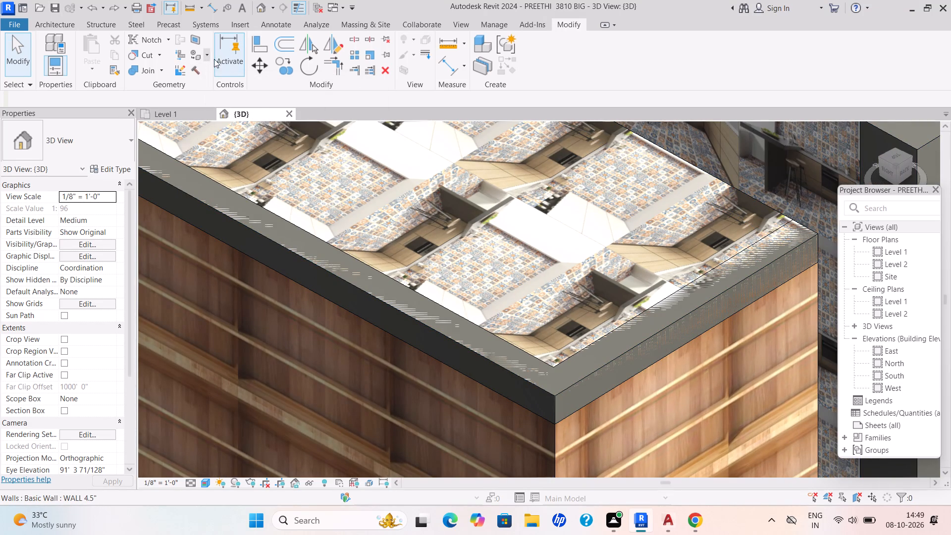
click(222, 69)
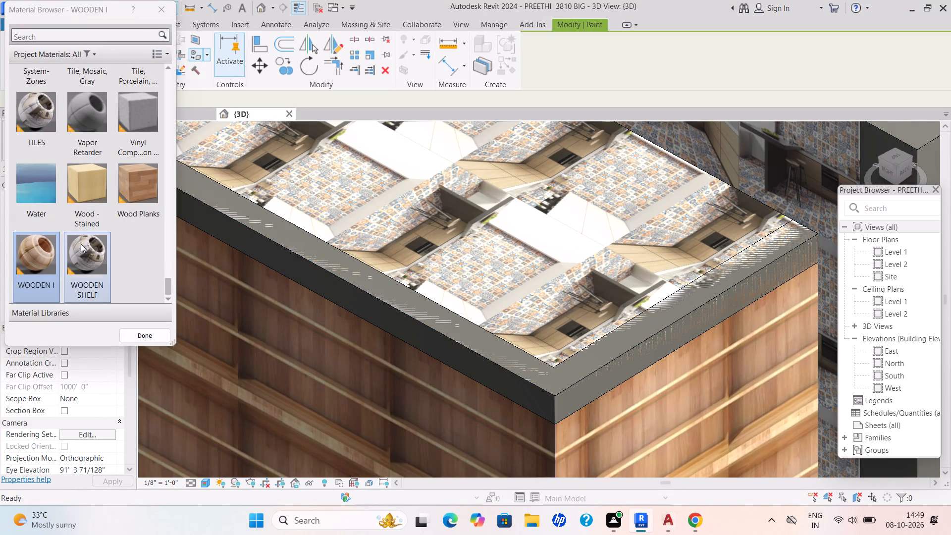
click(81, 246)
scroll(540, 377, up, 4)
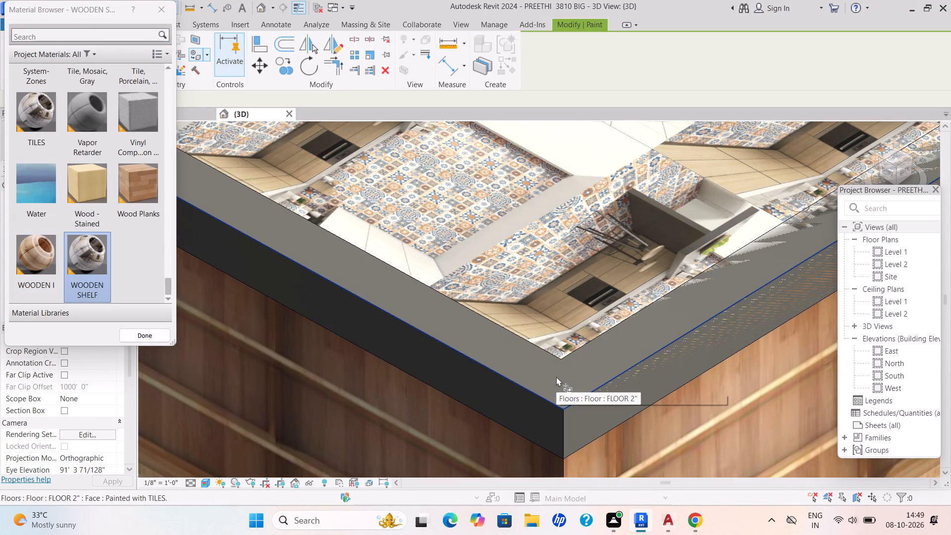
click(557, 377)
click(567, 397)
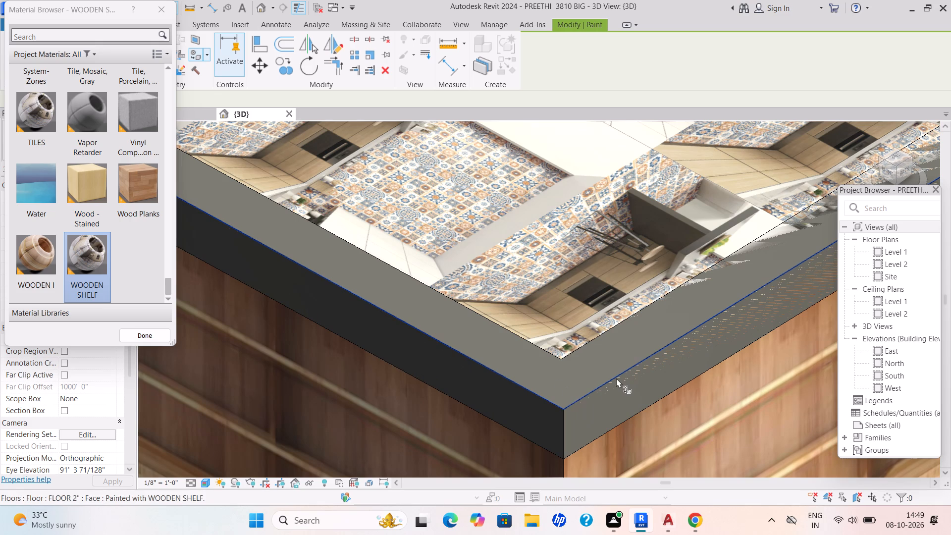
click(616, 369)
Paint the countertop slab's top face and its short end edge with the TILES material.
click(37, 146)
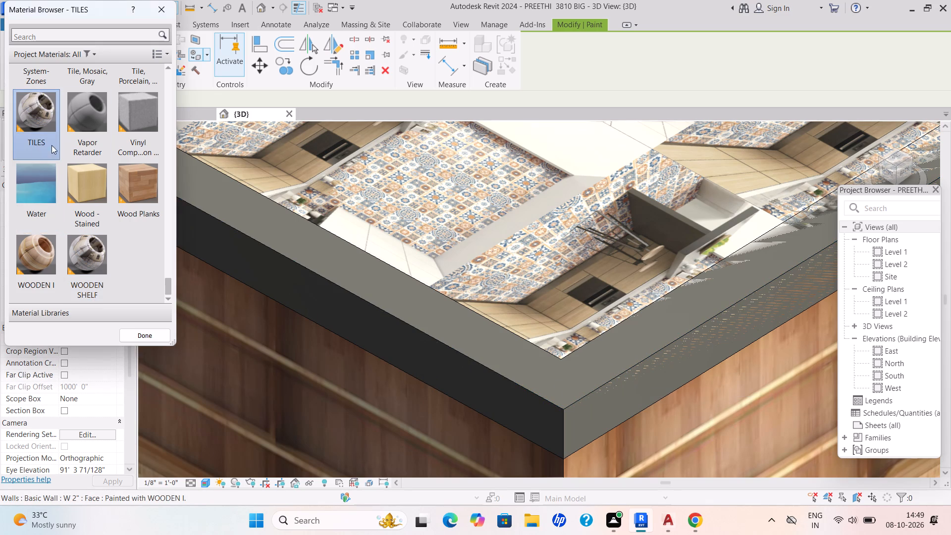
click(528, 369)
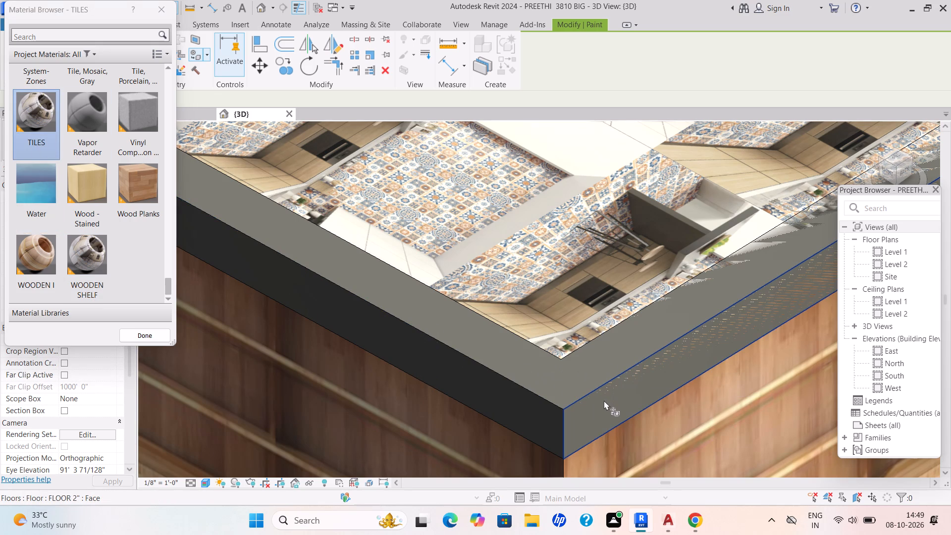
click(604, 404)
Reapply the TILES material to the countertop slab's top face and paint the inner front edge of its shorter leg with it.
scroll(602, 401, down, 6)
middle_drag(606, 402, 610, 405)
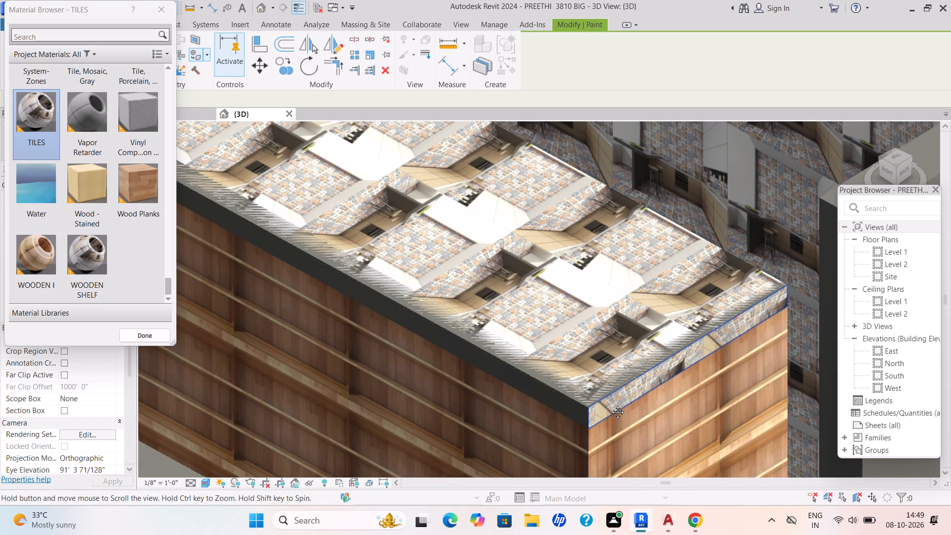
middle_drag(610, 405, 612, 405)
middle_drag(616, 397, 659, 355)
scroll(660, 353, up, 1)
scroll(653, 353, down, 4)
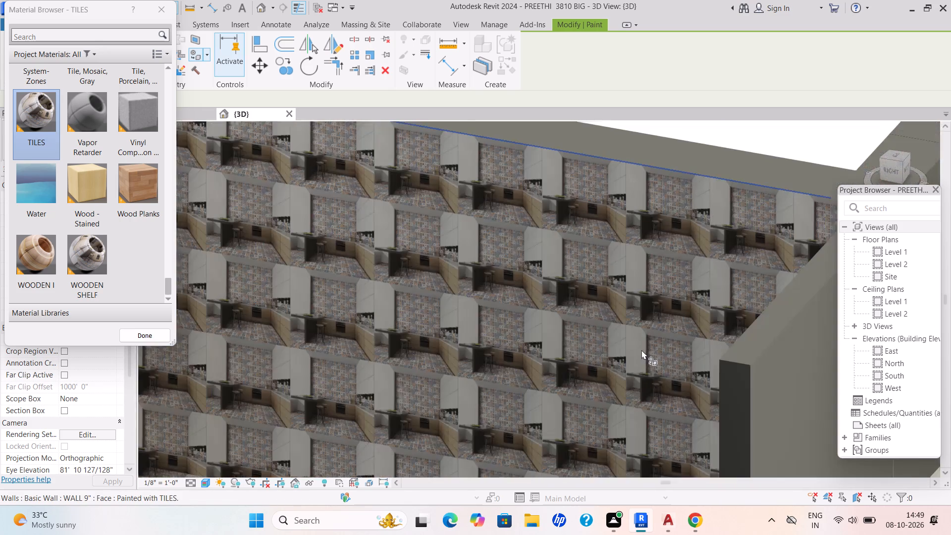
scroll(641, 350, down, 5)
middle_drag(641, 351, 682, 232)
middle_drag(376, 367, 425, 404)
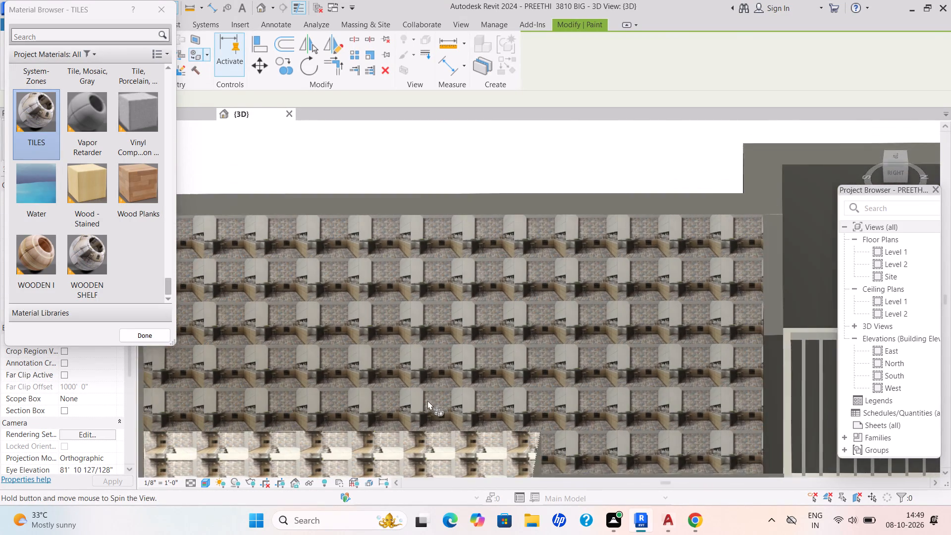
middle_drag(441, 387, 440, 195)
scroll(441, 387, down, 1)
middle_drag(430, 289, 427, 332)
scroll(535, 309, up, 2)
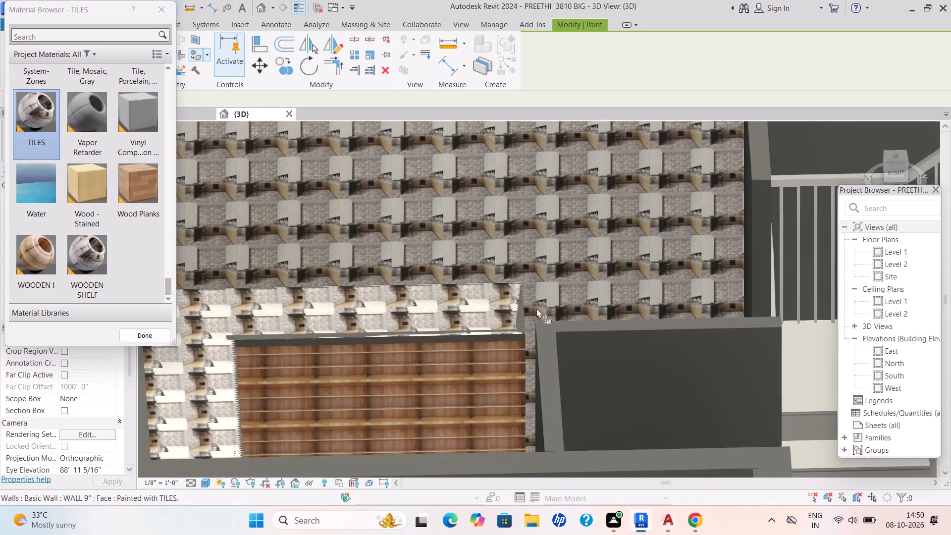
scroll(536, 308, up, 8)
click(496, 321)
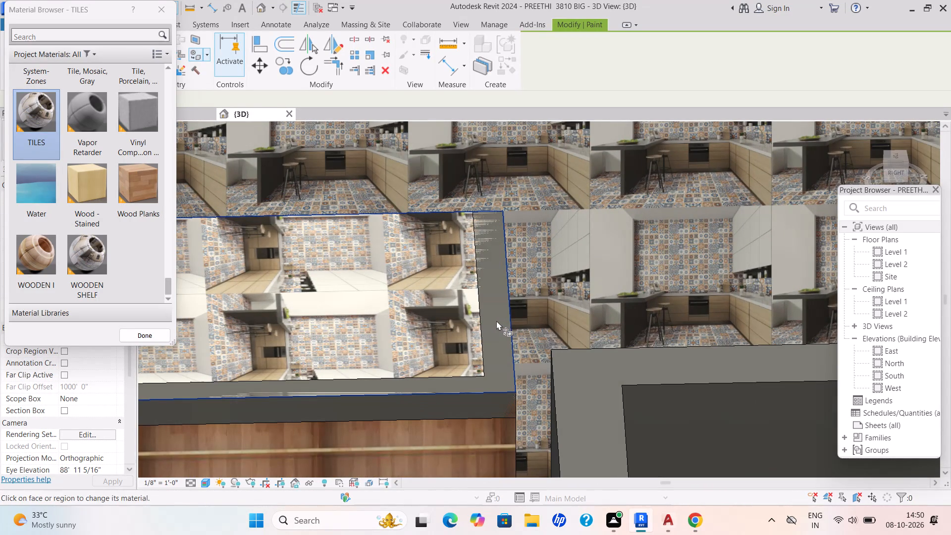
click(479, 400)
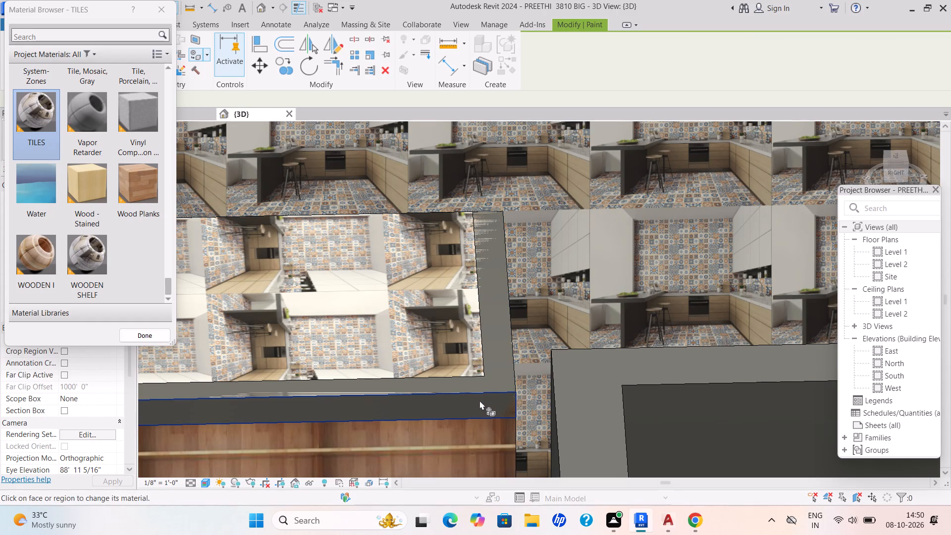
Paint the inner front edge of the countertop slab's longer leg, above the wooden shelf wall, with the TILES material.
scroll(487, 397, down, 5)
middle_drag(486, 392, 563, 276)
scroll(537, 315, down, 1)
middle_drag(541, 284, 606, 252)
scroll(539, 285, down, 3)
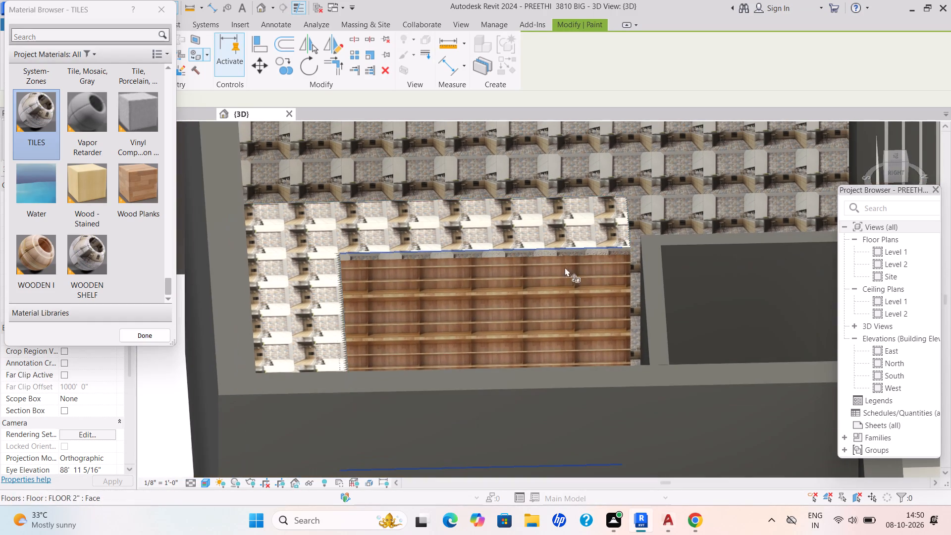
shift+middle_drag(548, 372, 443, 317)
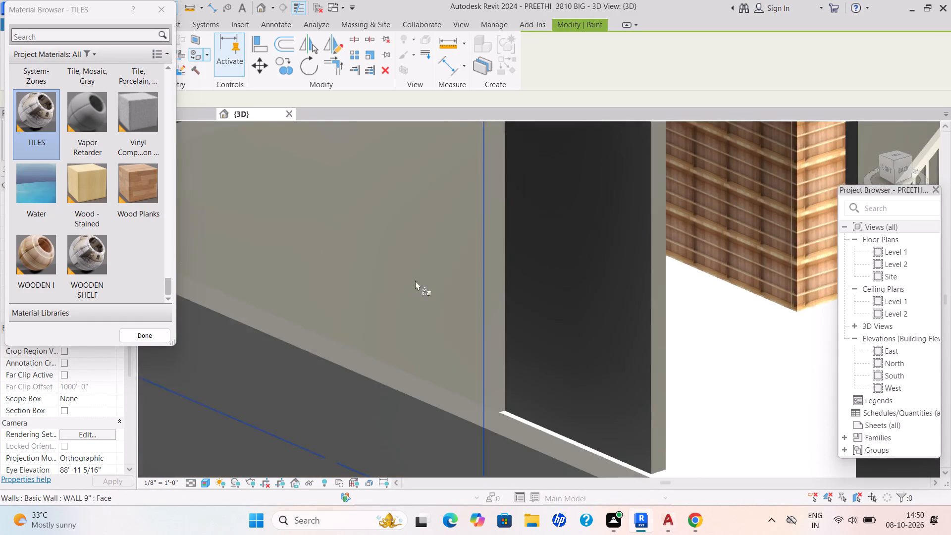
middle_drag(445, 329, 466, 416)
scroll(460, 388, down, 4)
middle_drag(508, 365, 511, 432)
scroll(509, 391, down, 2)
scroll(565, 276, up, 1)
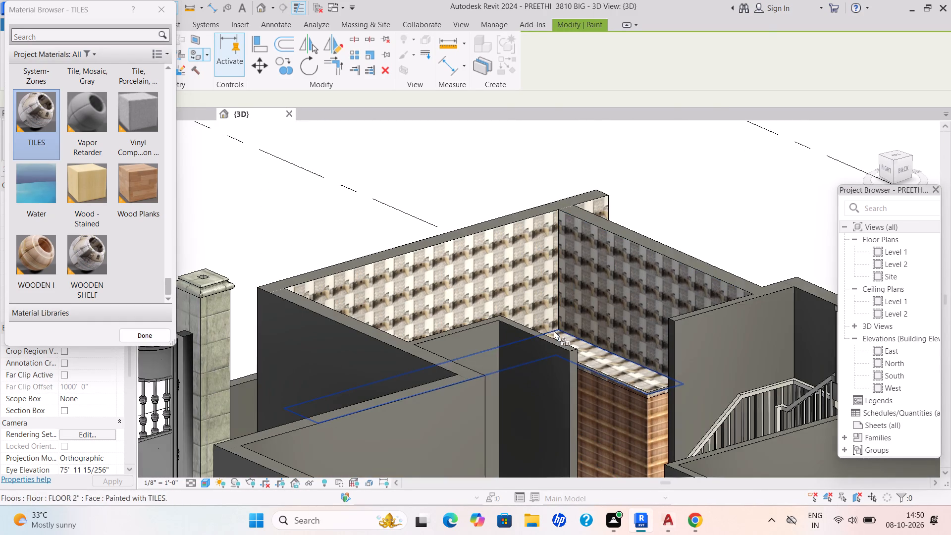
shift+middle_drag(540, 343, 481, 416)
middle_drag(575, 271, 447, 353)
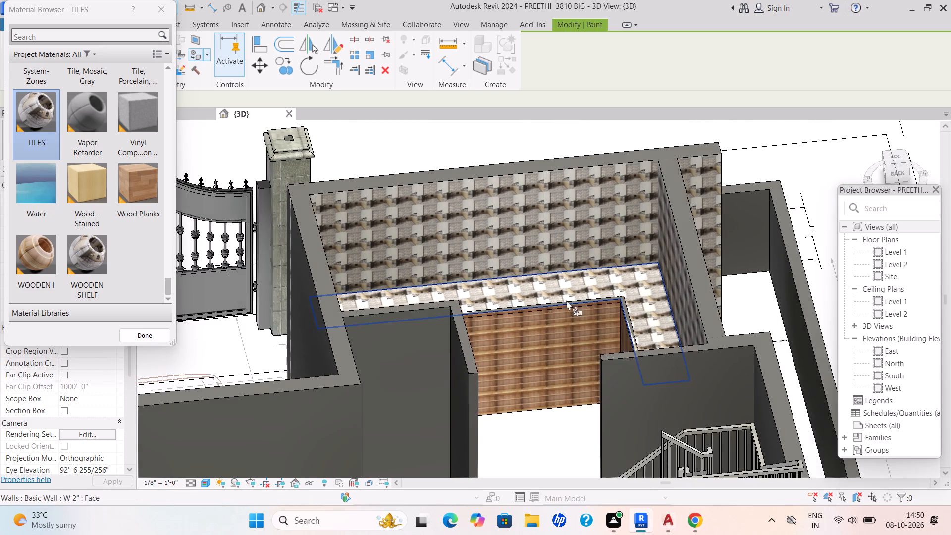
scroll(576, 299, up, 13)
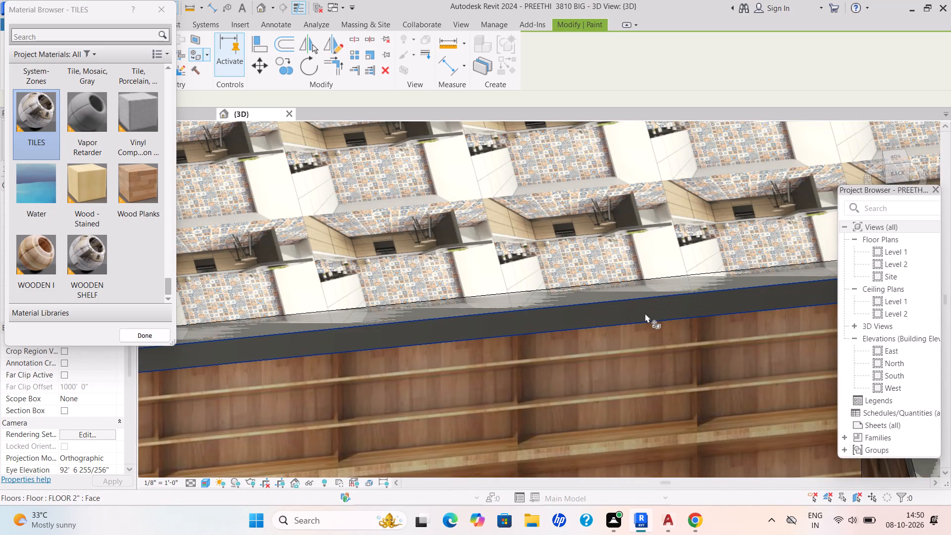
click(645, 313)
Examine the finished countertop edges and the tiled 9" wall stub projecting beyond the kitchen, including its end face.
scroll(659, 307, down, 5)
middle_drag(643, 319, 499, 303)
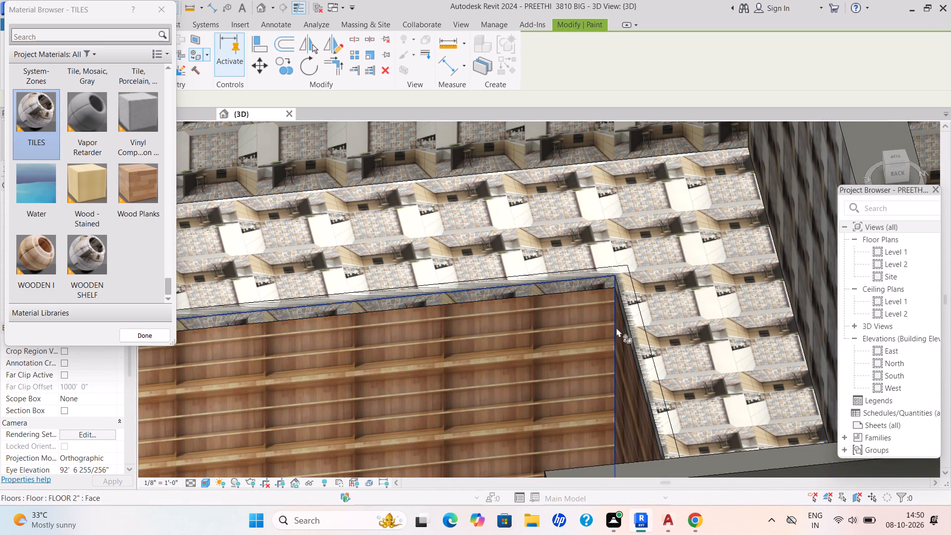
scroll(616, 324, up, 1)
scroll(638, 311, down, 10)
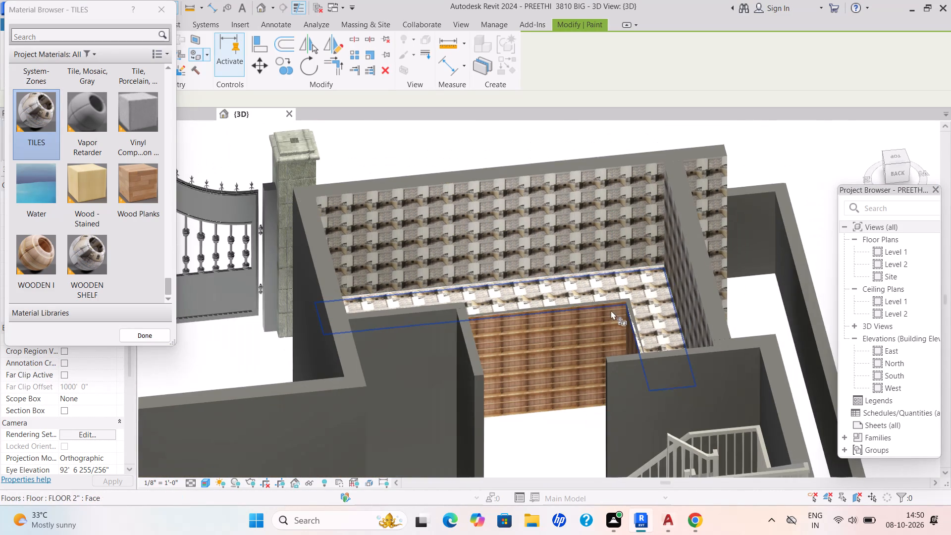
shift+middle_drag(635, 295, 566, 300)
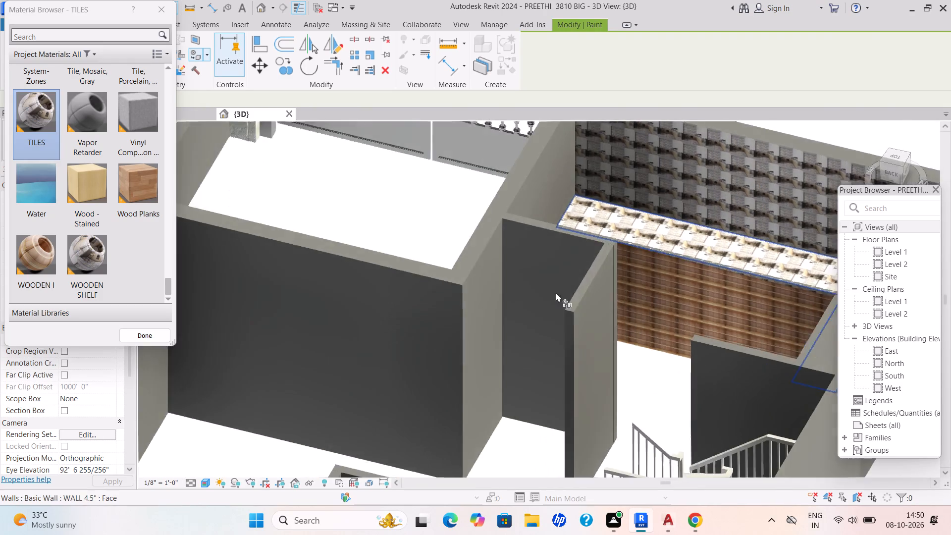
scroll(556, 291, down, 4)
middle_drag(439, 294, 229, 287)
scroll(651, 295, up, 5)
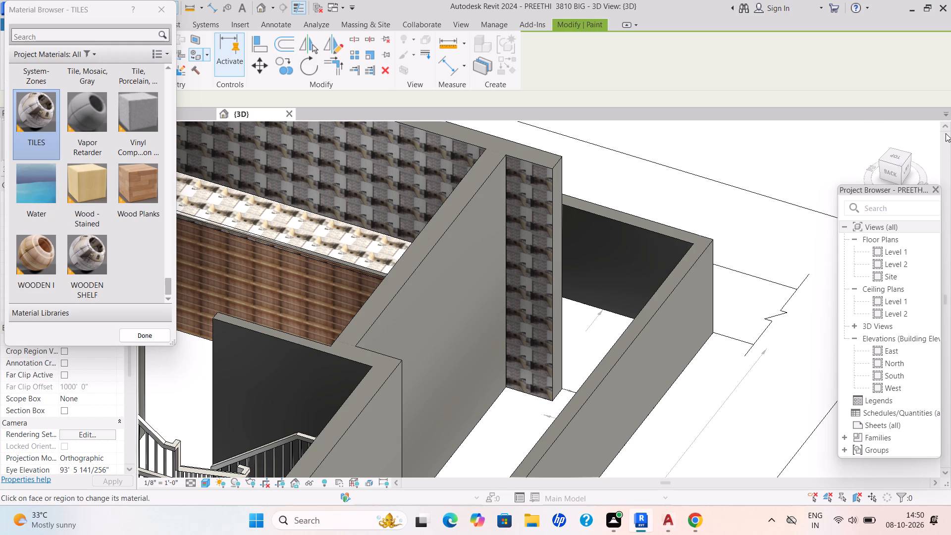
scroll(538, 269, up, 2)
scroll(637, 262, down, 7)
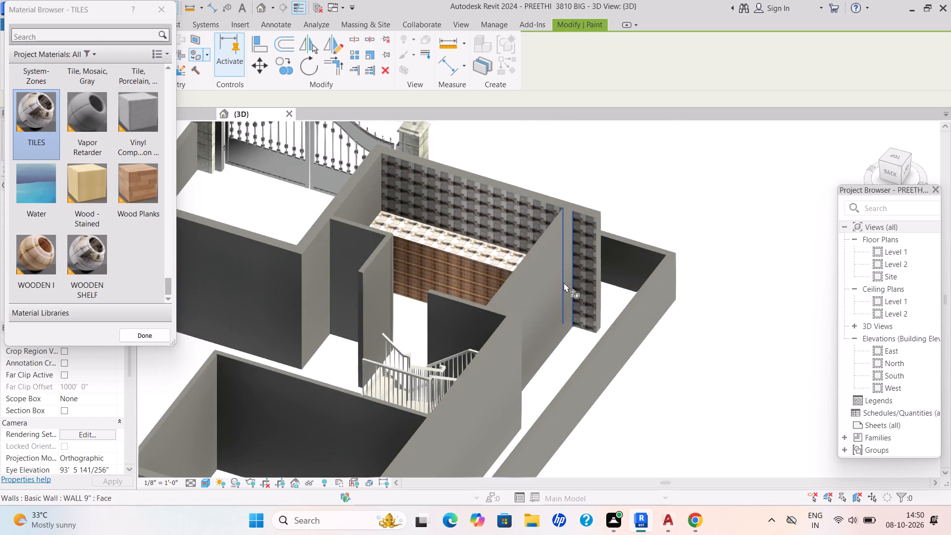
scroll(564, 282, up, 3)
middle_drag(560, 282, 316, 359)
scroll(369, 274, up, 5)
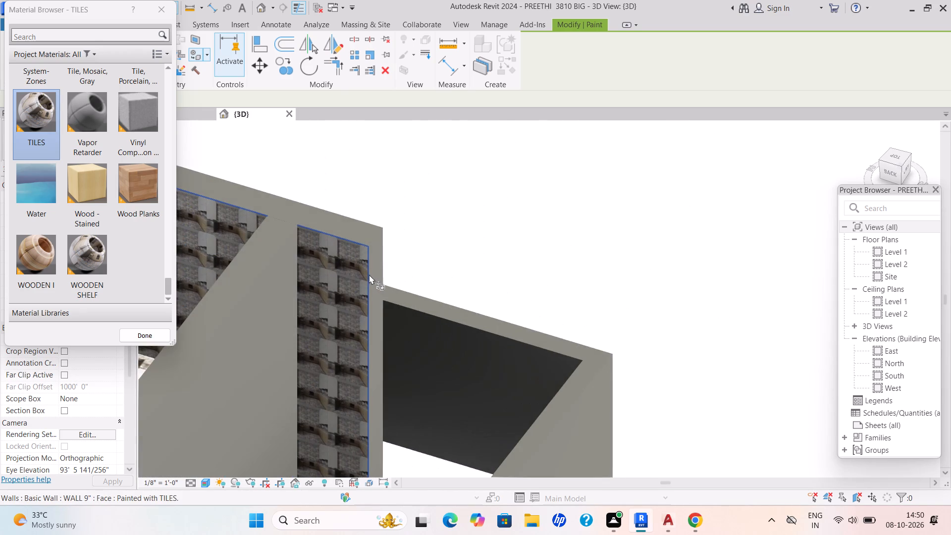
scroll(371, 274, up, 5)
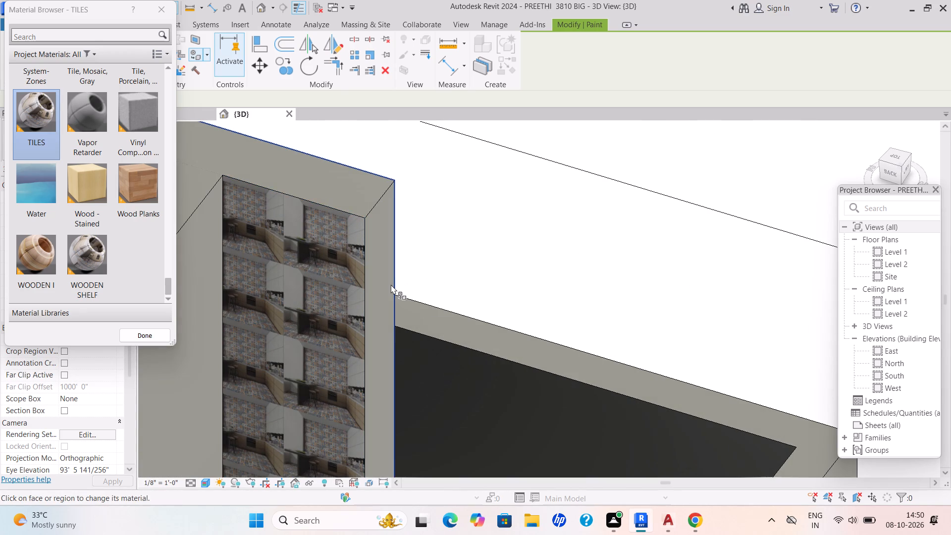
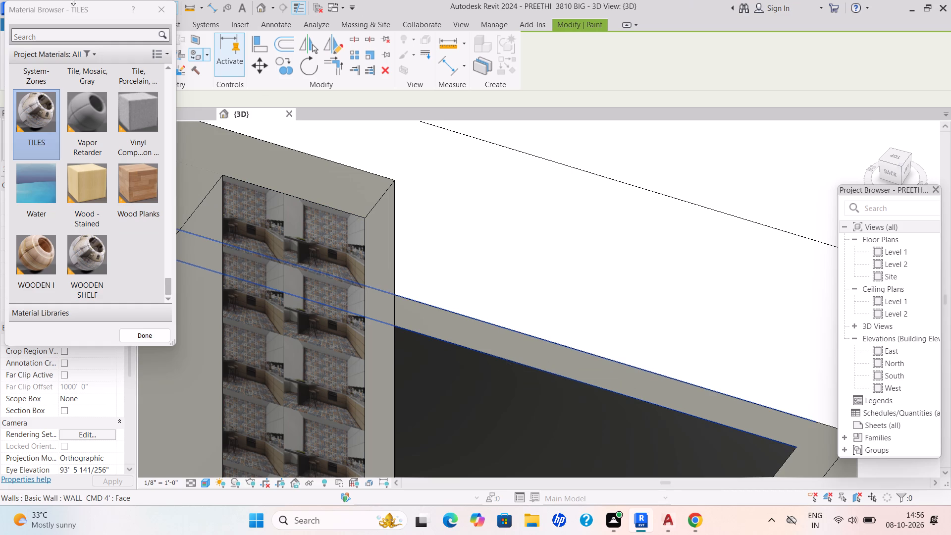
Check the tiled 9" wall stub beyond the kitchen and end the Paint command.
scroll(400, 170, down, 2)
scroll(441, 186, down, 4)
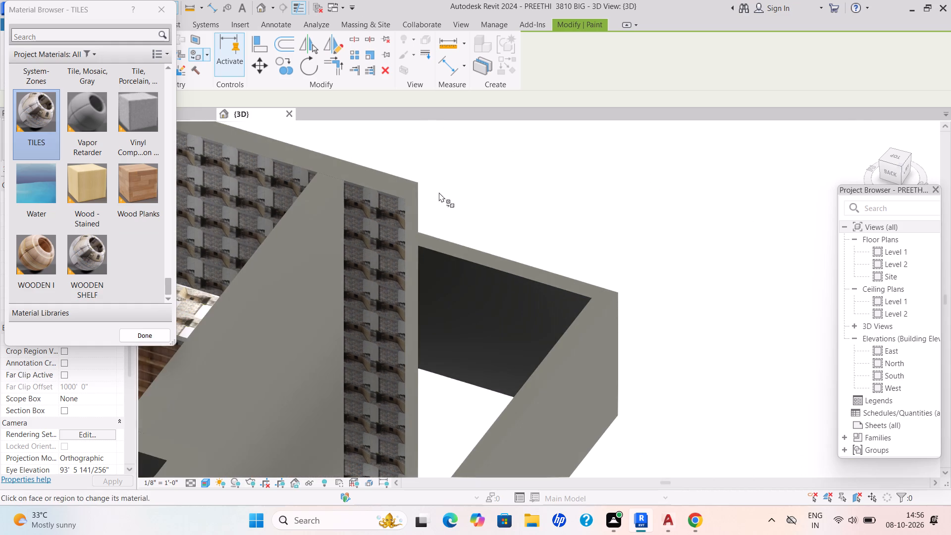
scroll(439, 193, down, 4)
scroll(439, 193, up, 4)
scroll(439, 194, down, 6)
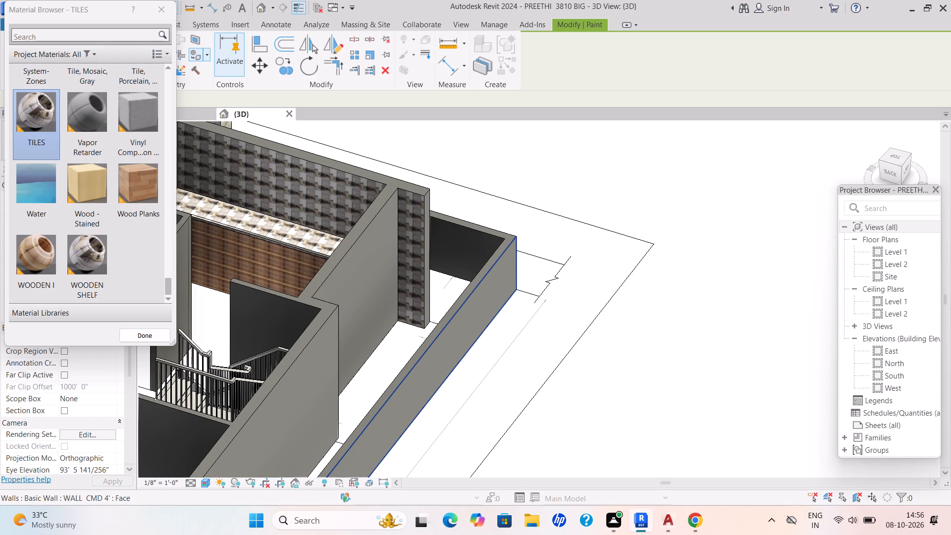
scroll(363, 250, up, 9)
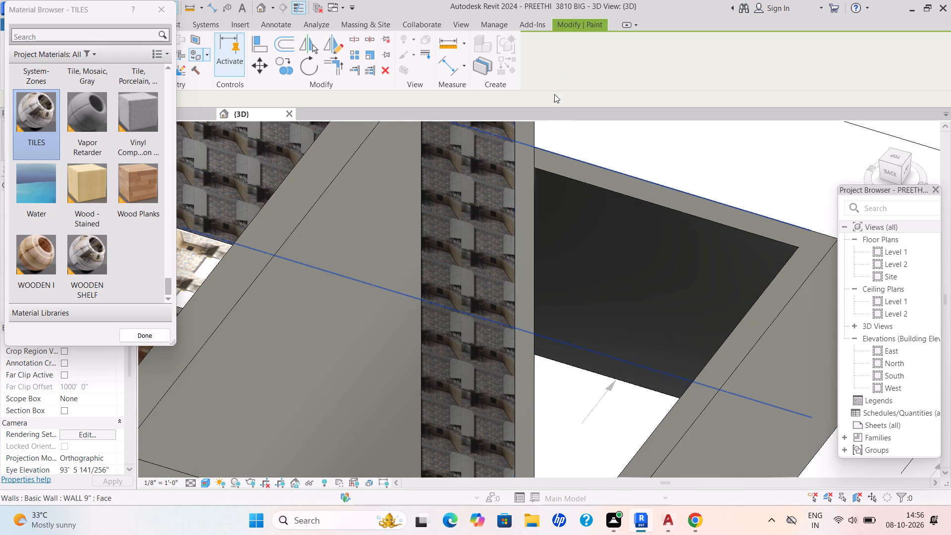
scroll(595, 76, up, 3)
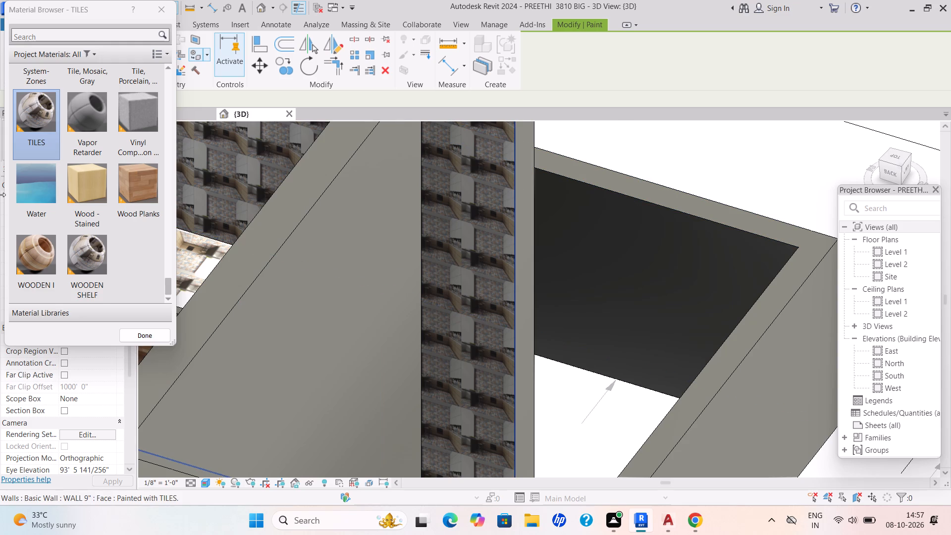
click(168, 8)
Examine the tiled kitchen wall, the countertop and the projecting wall stub in the 3D view.
scroll(402, 267, up, 3)
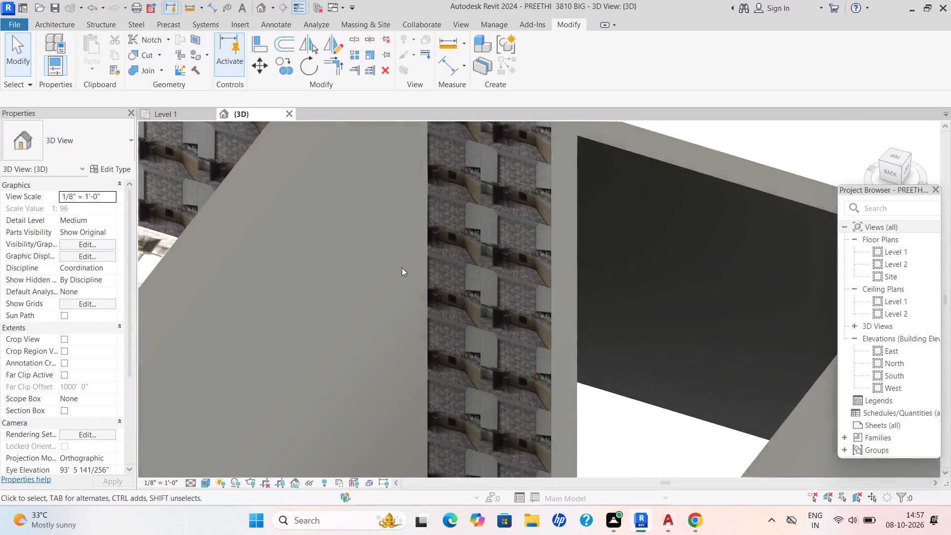
scroll(402, 267, up, 2)
scroll(403, 270, down, 8)
scroll(443, 251, down, 2)
middle_drag(443, 259, 443, 301)
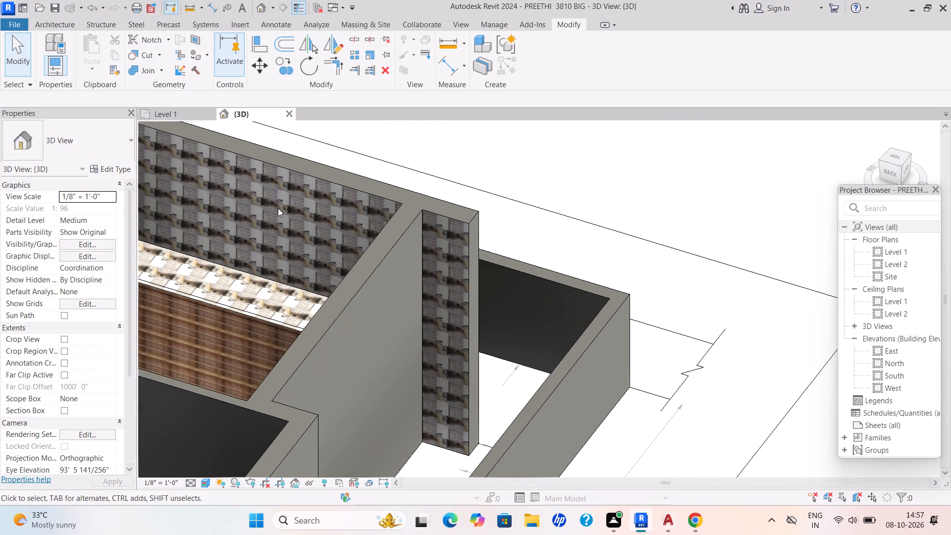
scroll(416, 272, up, 5)
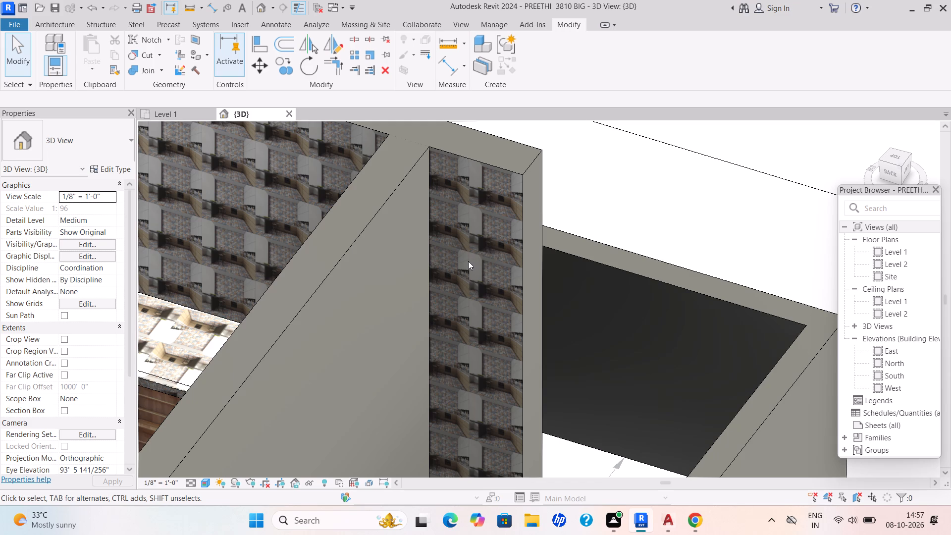
scroll(468, 261, down, 12)
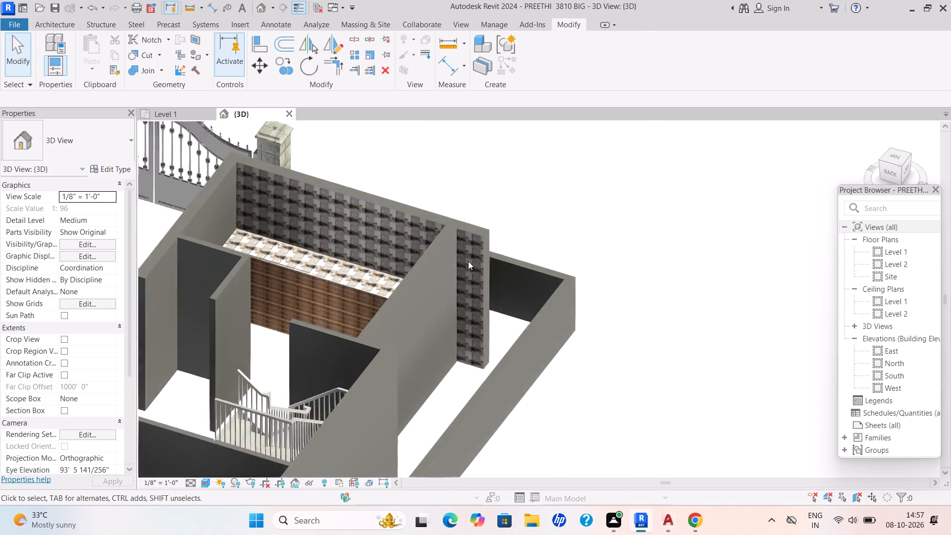
scroll(468, 261, down, 4)
scroll(450, 332, down, 4)
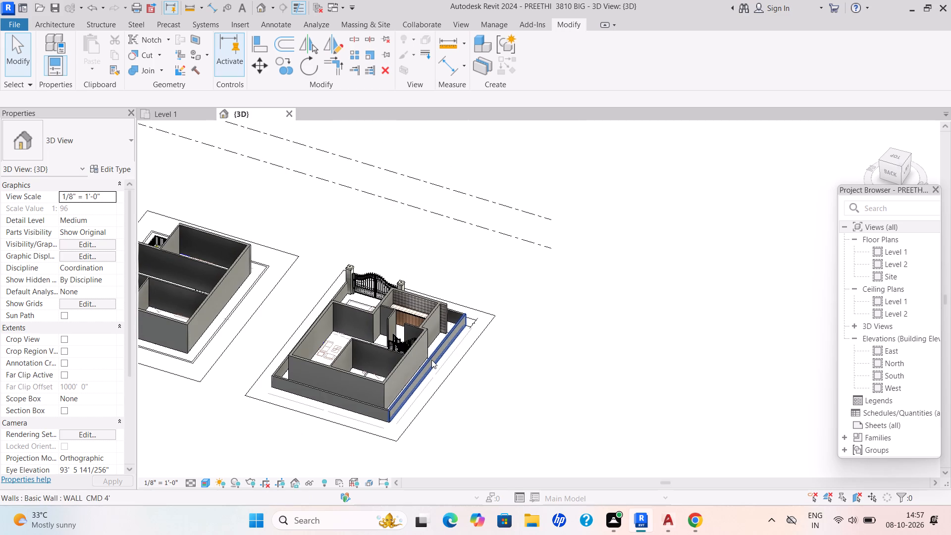
Examine the whole house model from the gate side, including the staircase, room walls and compound wall.
scroll(429, 360, down, 3)
shift+middle_drag(380, 406, 314, 459)
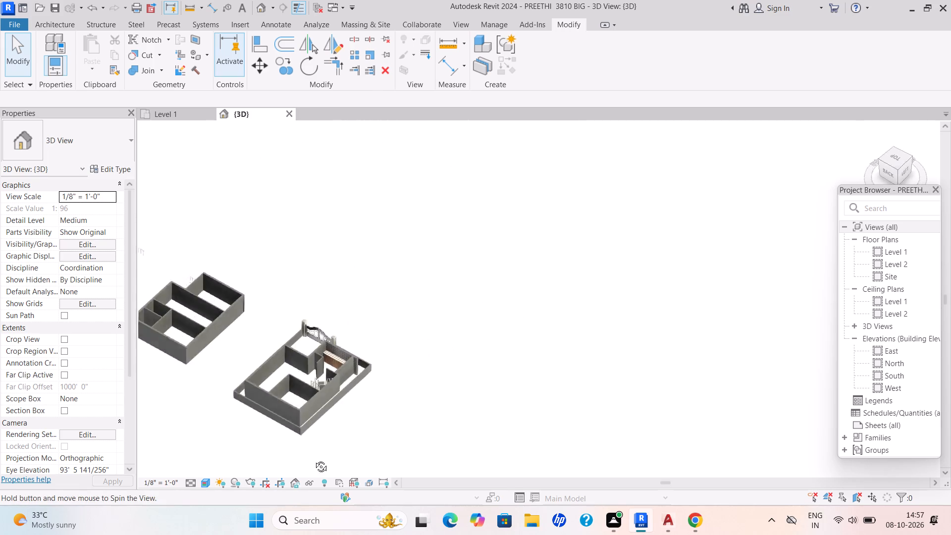
shift+middle_drag(314, 459, 162, 386)
shift+scroll(133, 364, up, 1)
shift+middle_drag(403, 345, 341, 310)
shift+scroll(340, 310, up, 6)
middle_drag(388, 363, 410, 275)
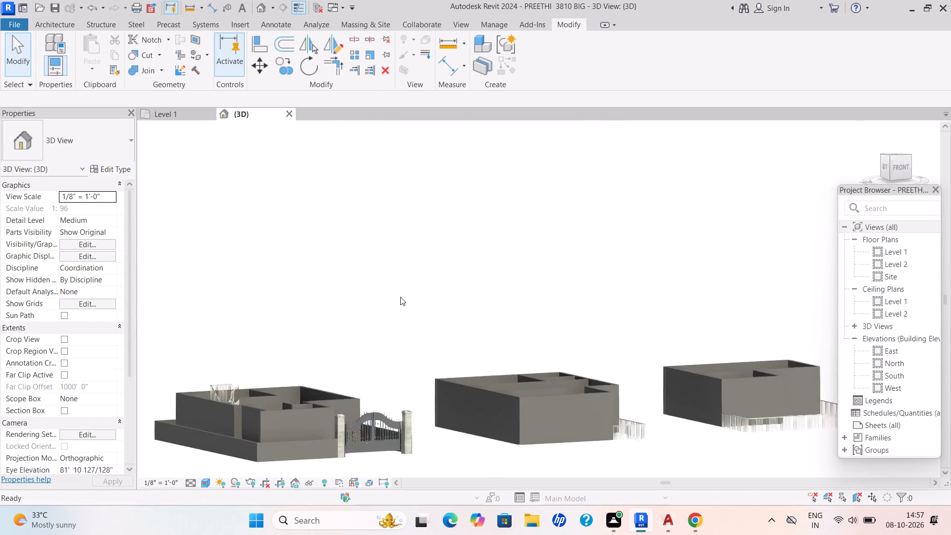
shift+middle_drag(347, 378, 244, 431)
shift+scroll(255, 404, up, 4)
shift+middle_drag(309, 375, 383, 304)
shift+middle_drag(317, 418, 237, 511)
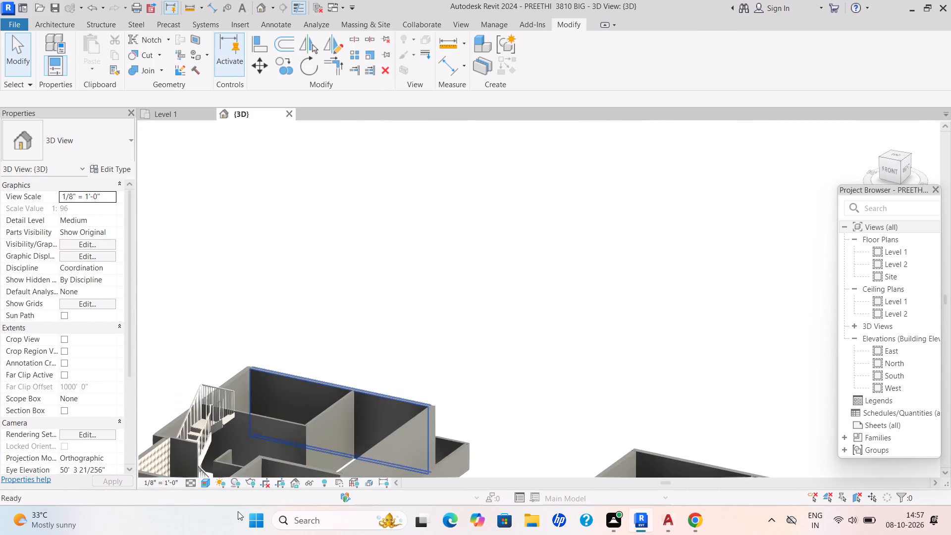
middle_drag(370, 372, 411, 234)
scroll(408, 240, down, 1)
scroll(344, 348, up, 5)
shift+middle_drag(348, 357, 377, 396)
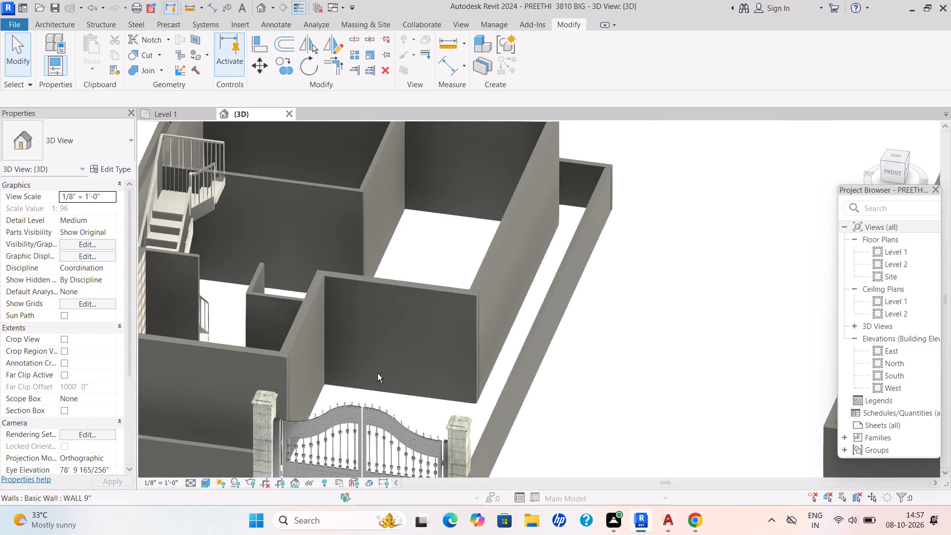
scroll(384, 357, down, 3)
middle_drag(389, 375, 402, 384)
scroll(326, 275, up, 2)
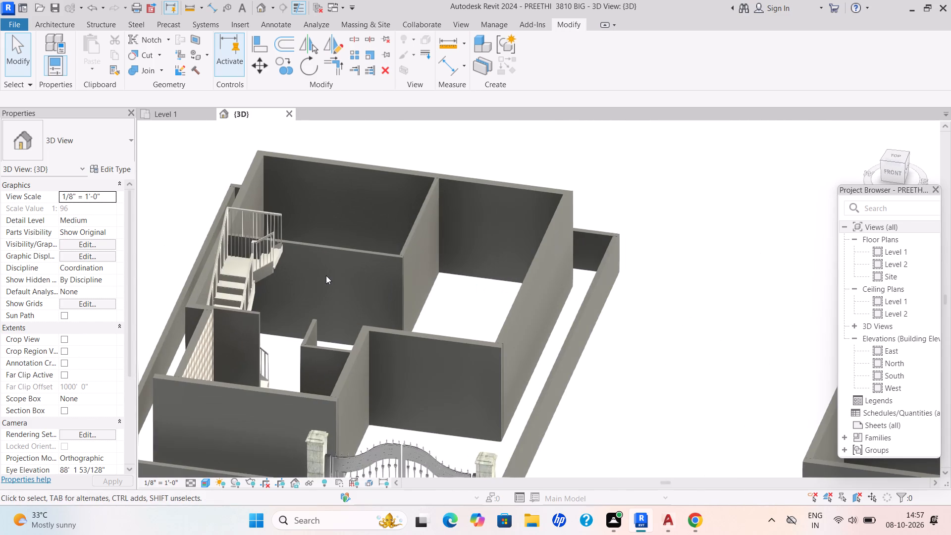
scroll(258, 294, down, 4)
scroll(341, 304, up, 3)
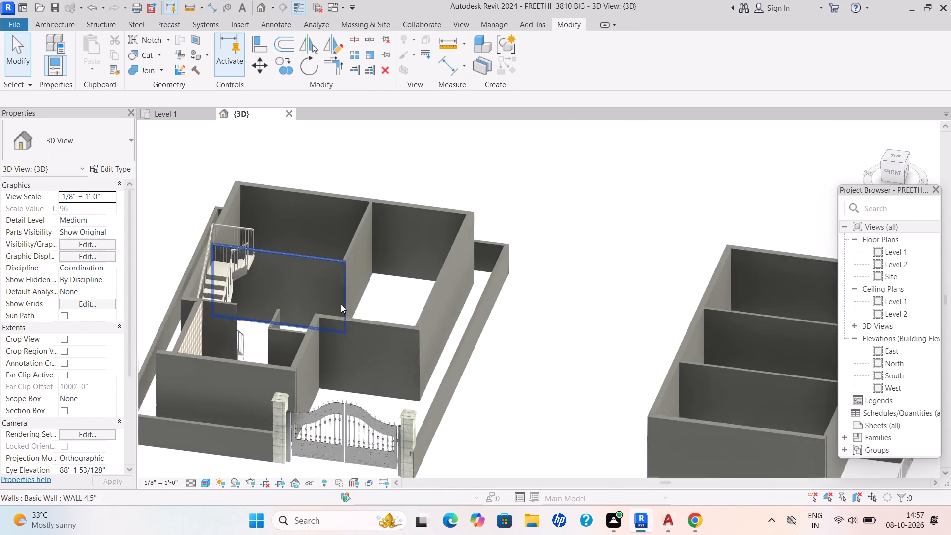
scroll(325, 308, down, 3)
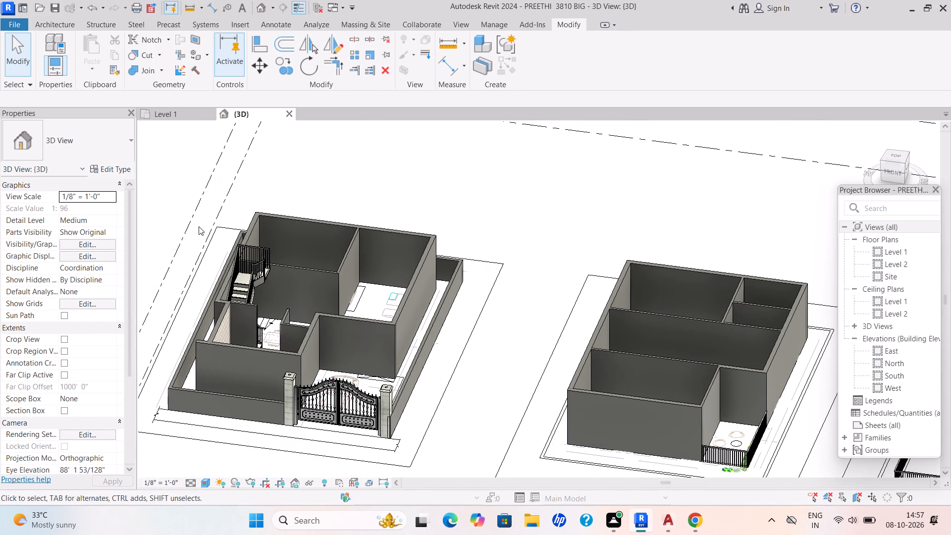
scroll(319, 261, down, 1)
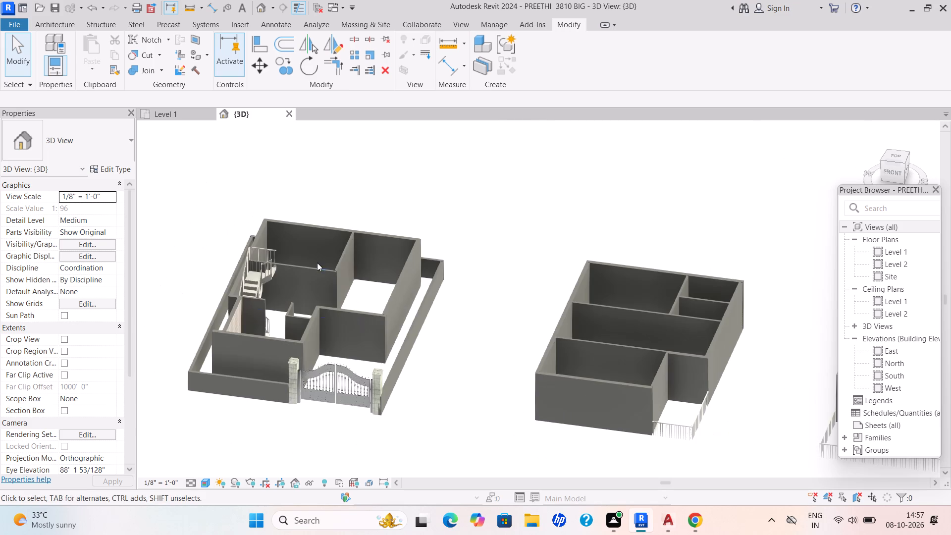
scroll(309, 272, up, 2)
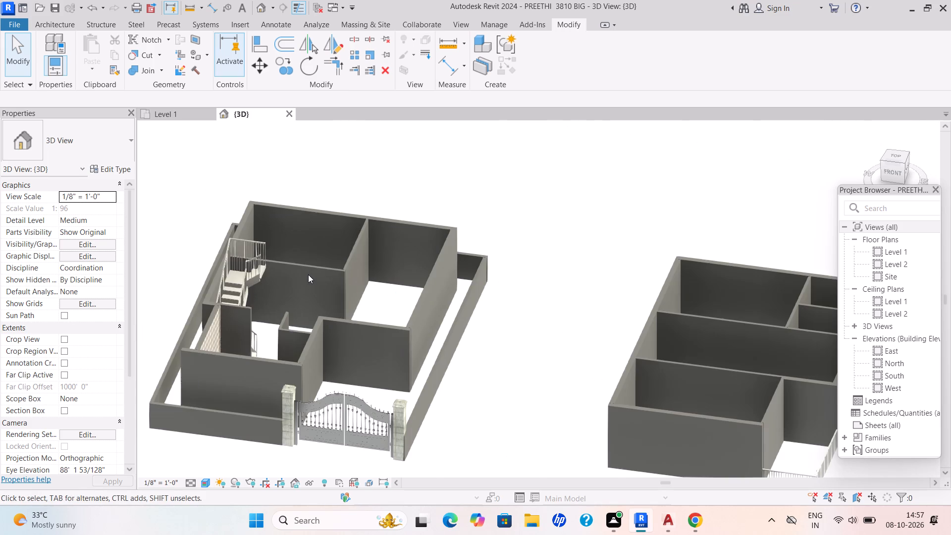
scroll(228, 301, up, 2)
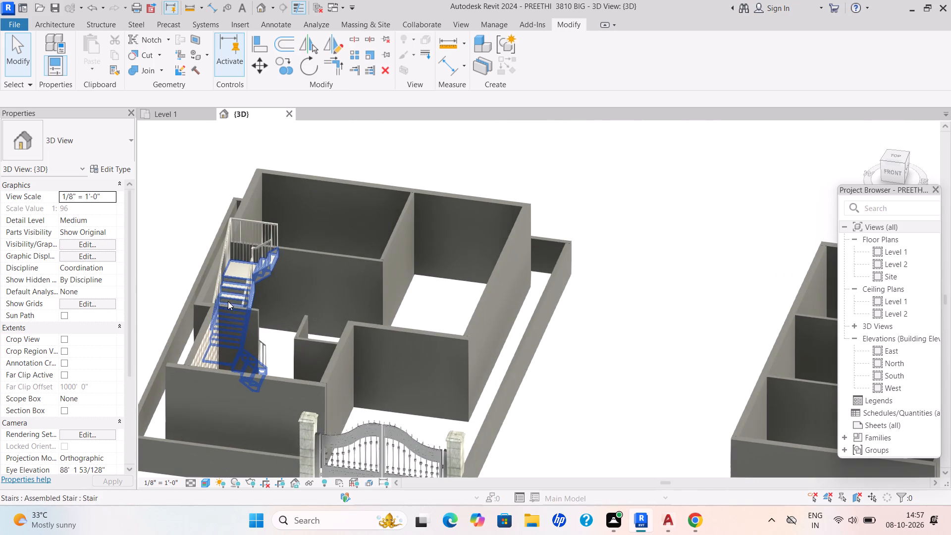
scroll(287, 289, down, 2)
middle_drag(295, 330, 305, 342)
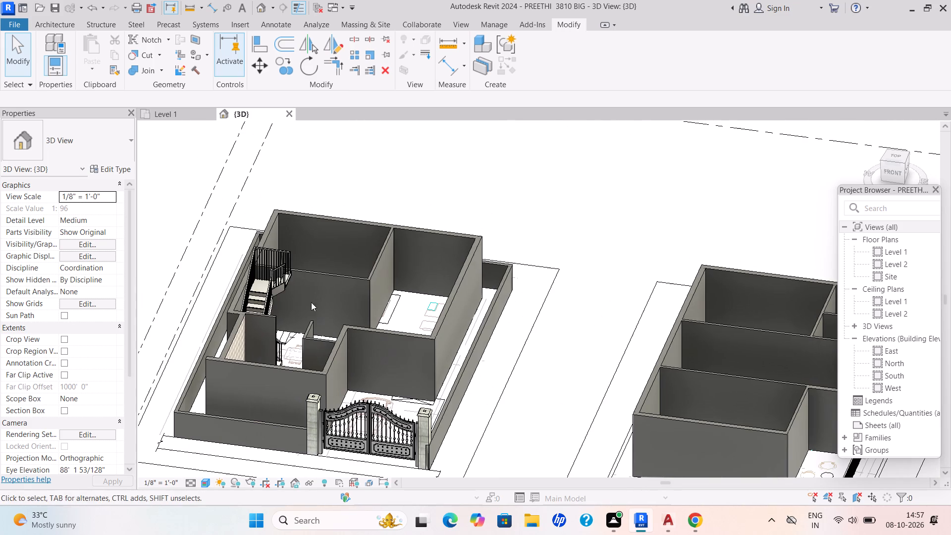
scroll(291, 261, down, 1)
middle_drag(291, 261, 263, 272)
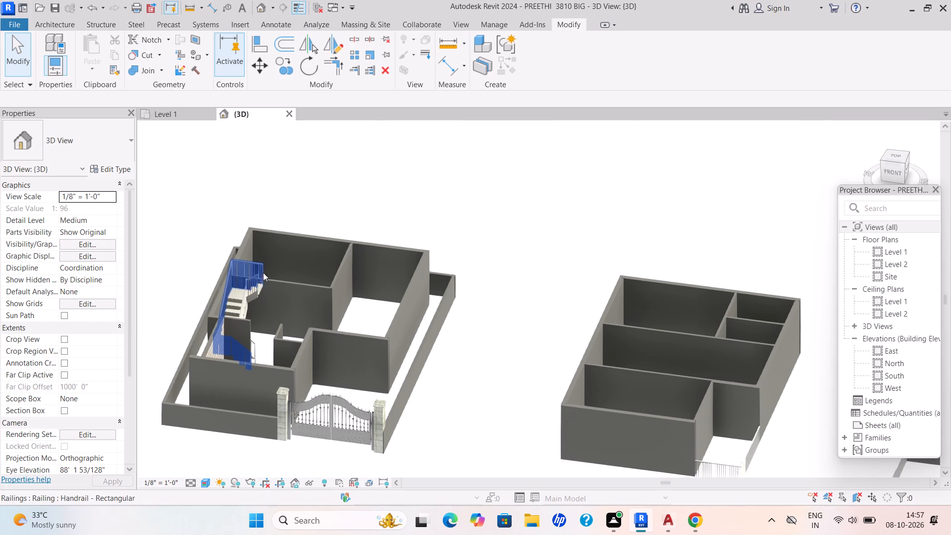
Open the Level 1 floor plan and examine the kitchen layout with its counter, stove, sink and fridge.
click(169, 108)
scroll(371, 159, down, 8)
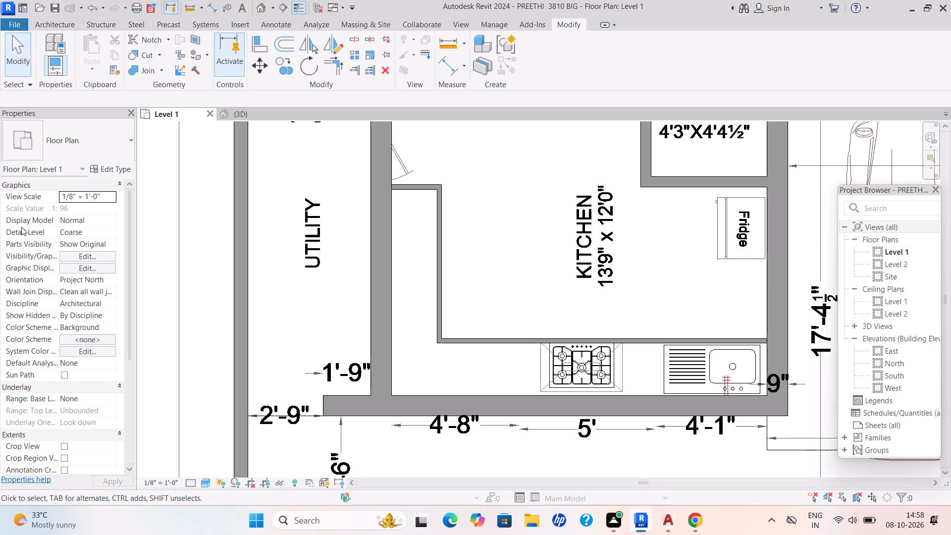
click(72, 24)
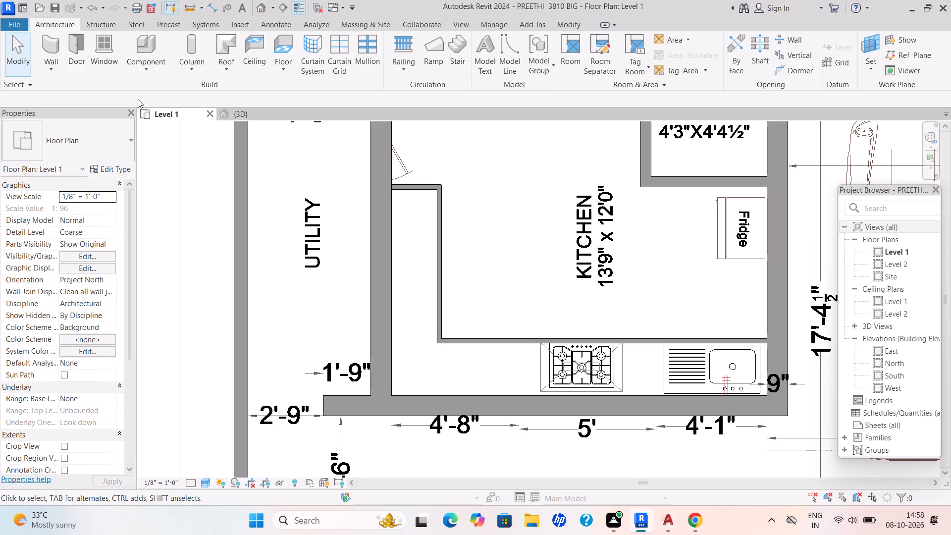
scroll(274, 336, down, 1)
scroll(398, 278, up, 1)
middle_drag(387, 305, 269, 416)
scroll(271, 407, down, 2)
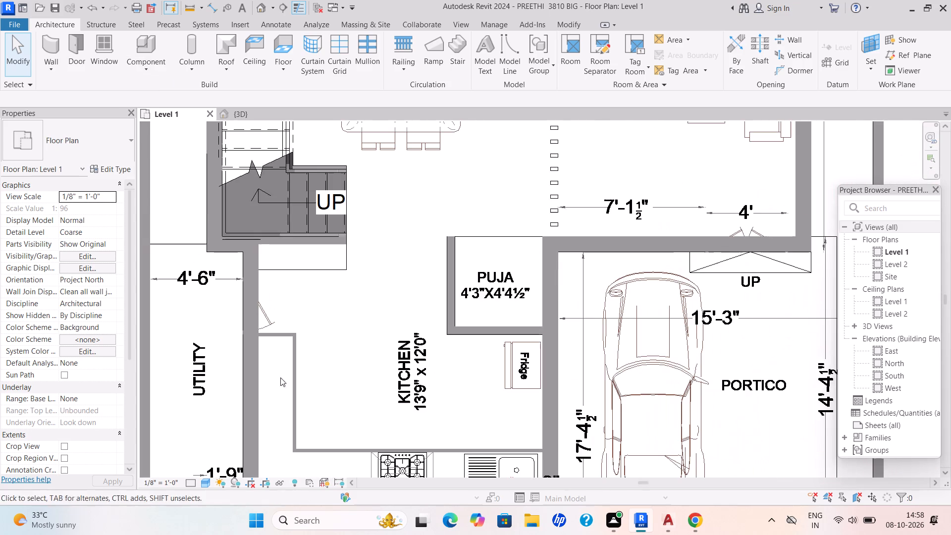
middle_drag(318, 350, 228, 446)
scroll(285, 372, down, 5)
scroll(318, 349, down, 4)
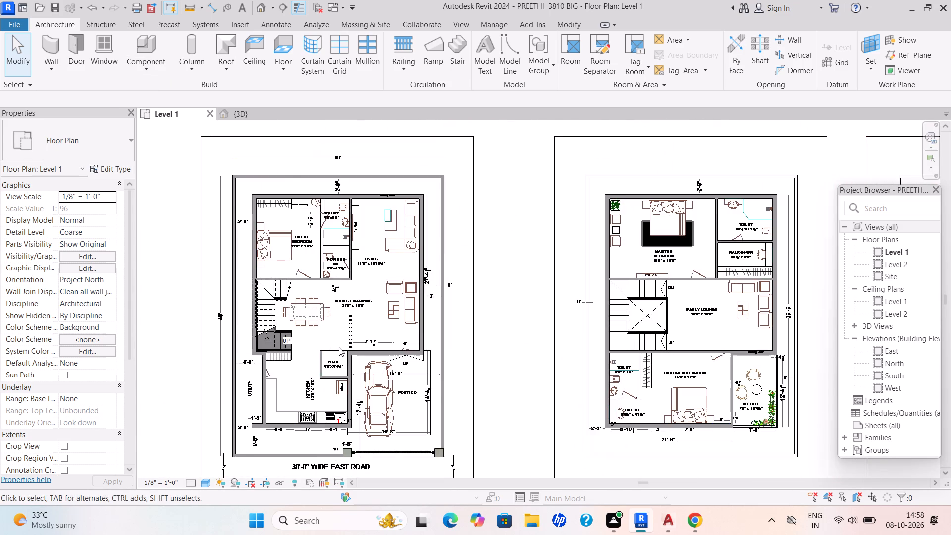
scroll(339, 347, up, 3)
middle_drag(339, 354, 358, 281)
scroll(265, 363, up, 3)
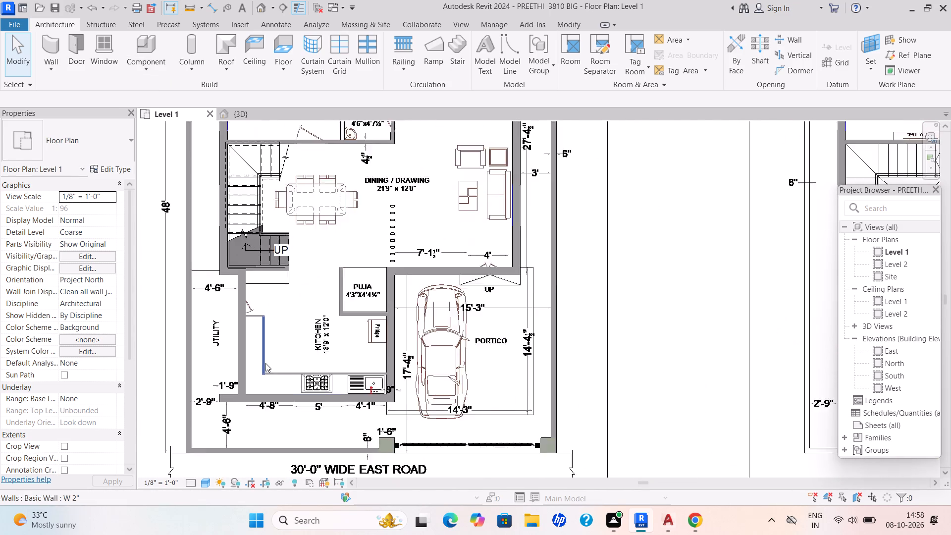
scroll(265, 363, up, 1)
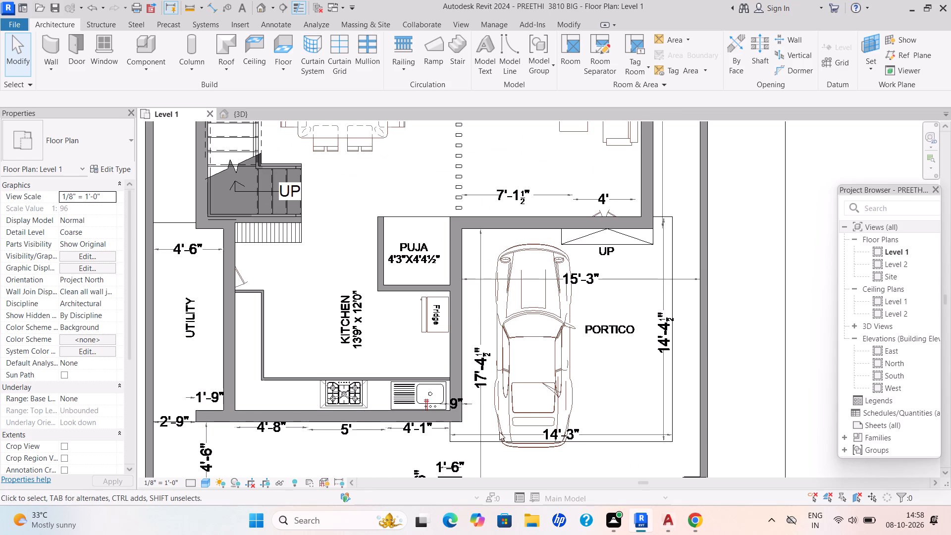
scroll(322, 477, down, 3)
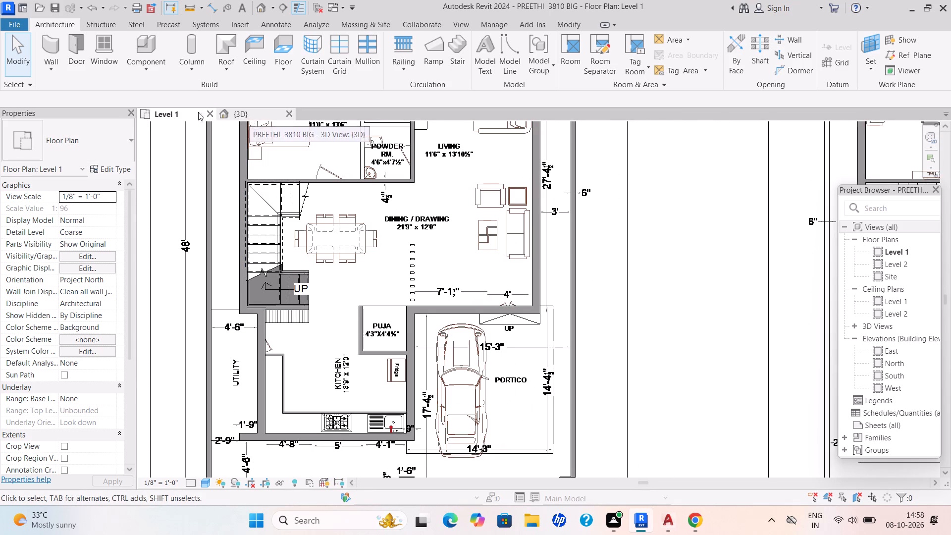
Load the Bed_17739 family from the beds folder in SHUBHAM CITY using the Place Component command.
click(146, 75)
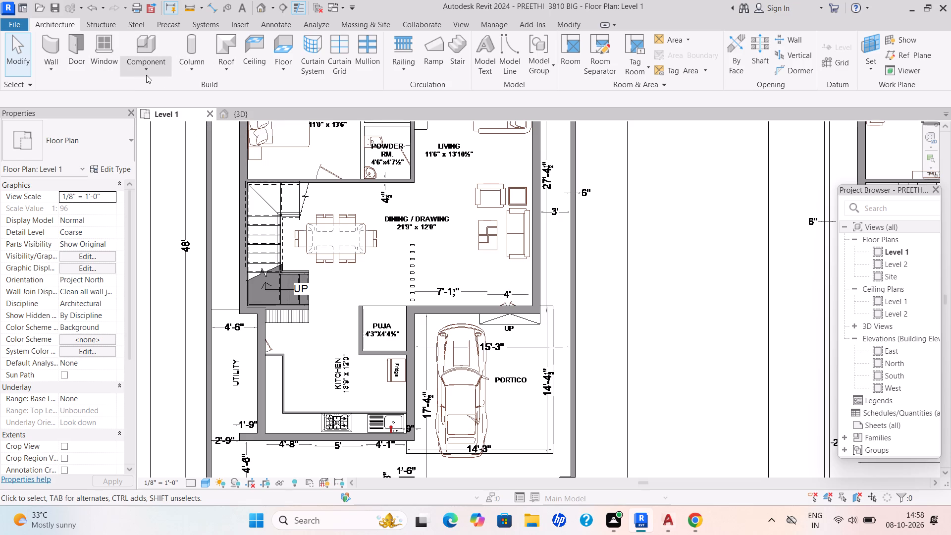
click(173, 91)
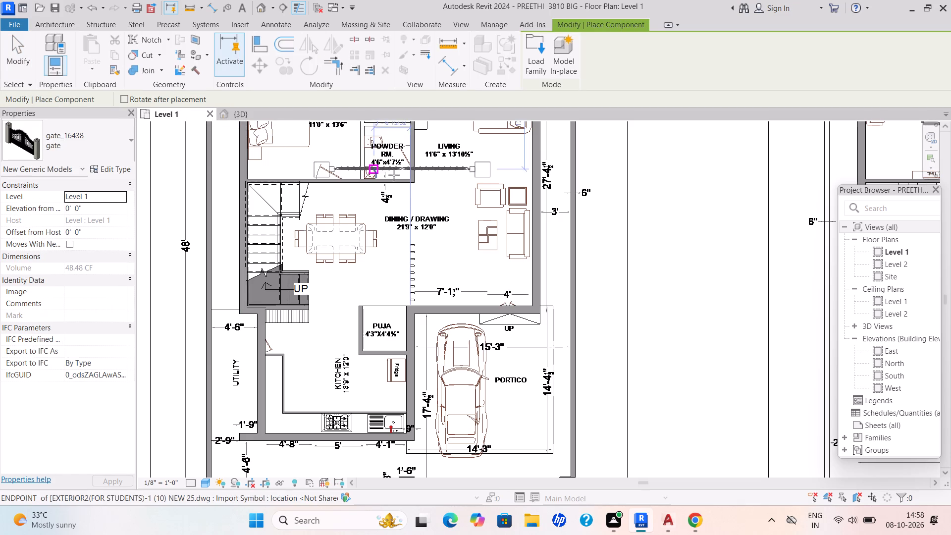
double_click(538, 61)
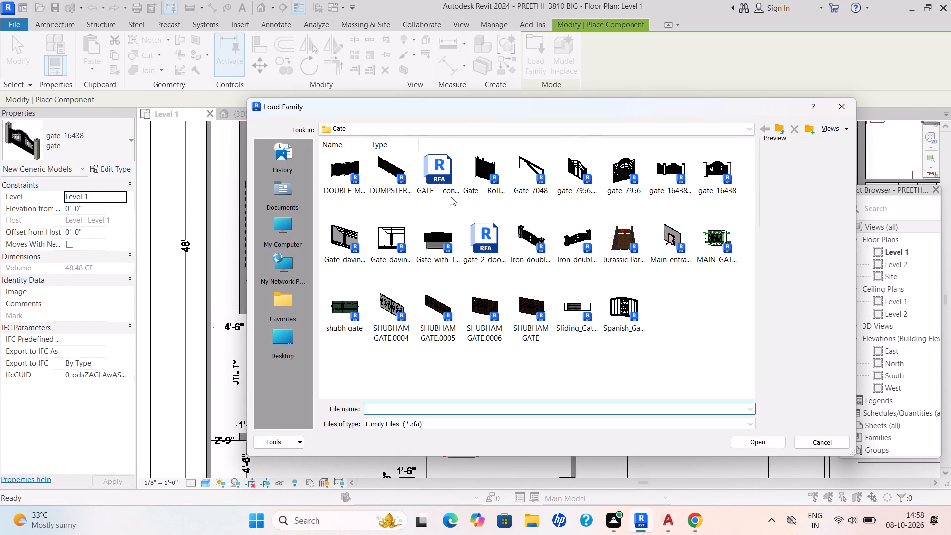
click(744, 129)
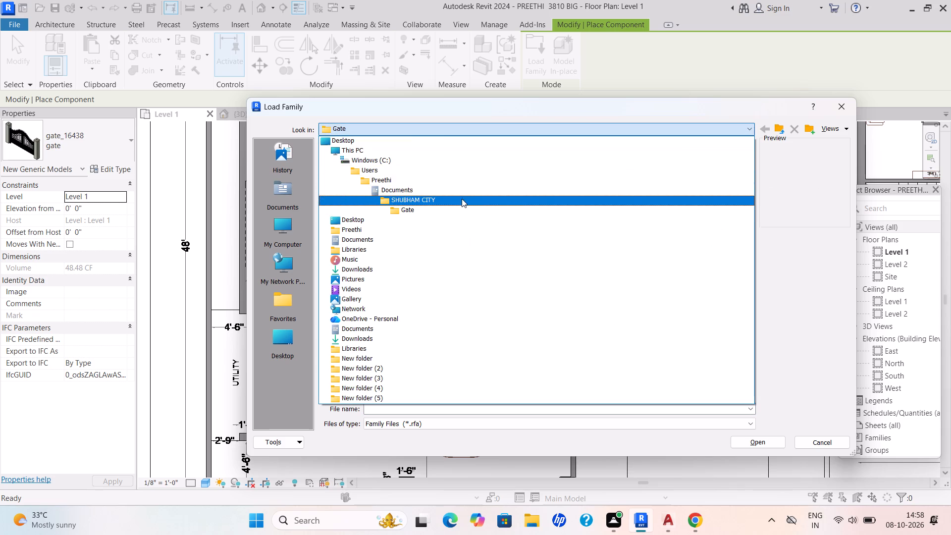
click(461, 200)
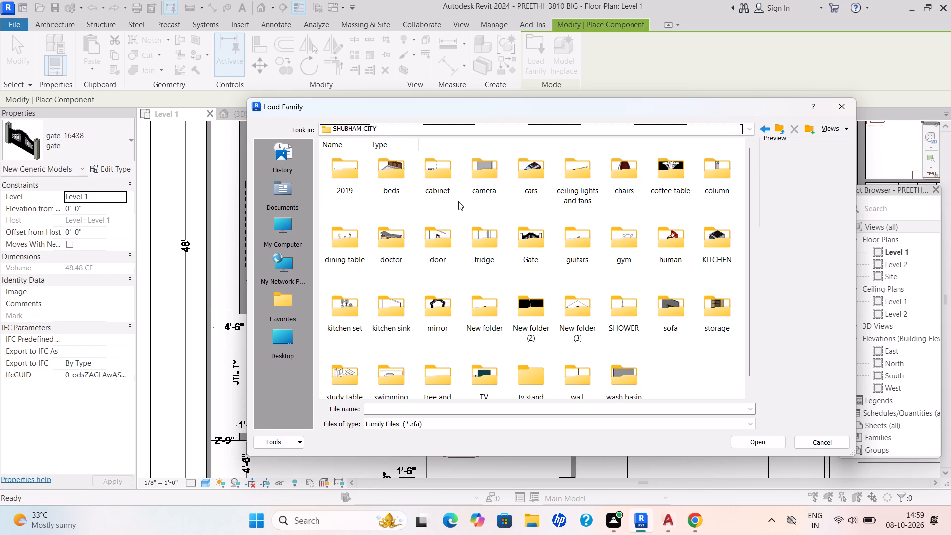
scroll(473, 217, down, 5)
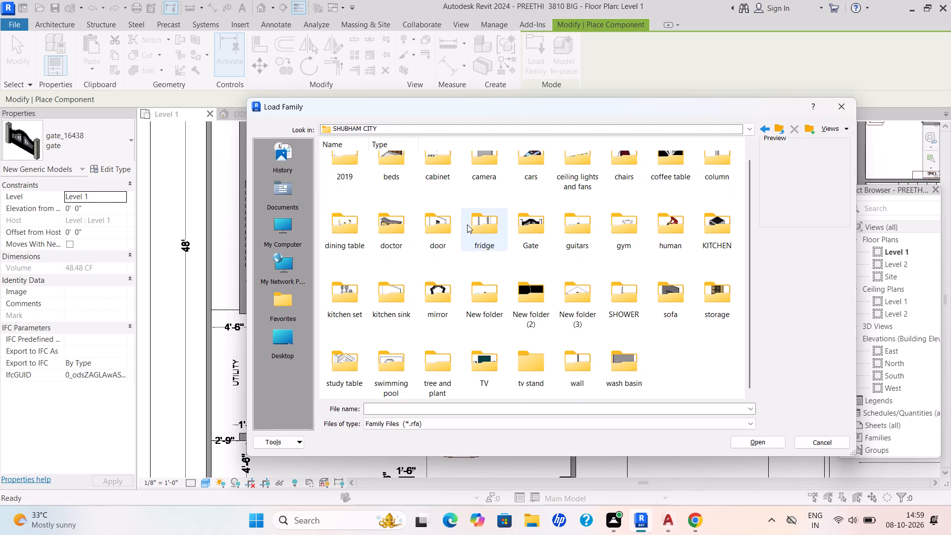
scroll(457, 304, up, 7)
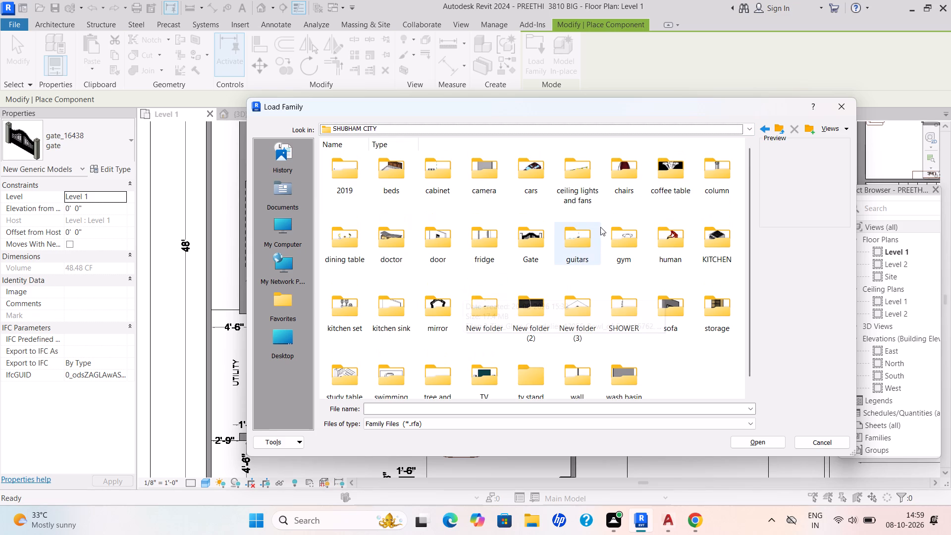
double_click(395, 190)
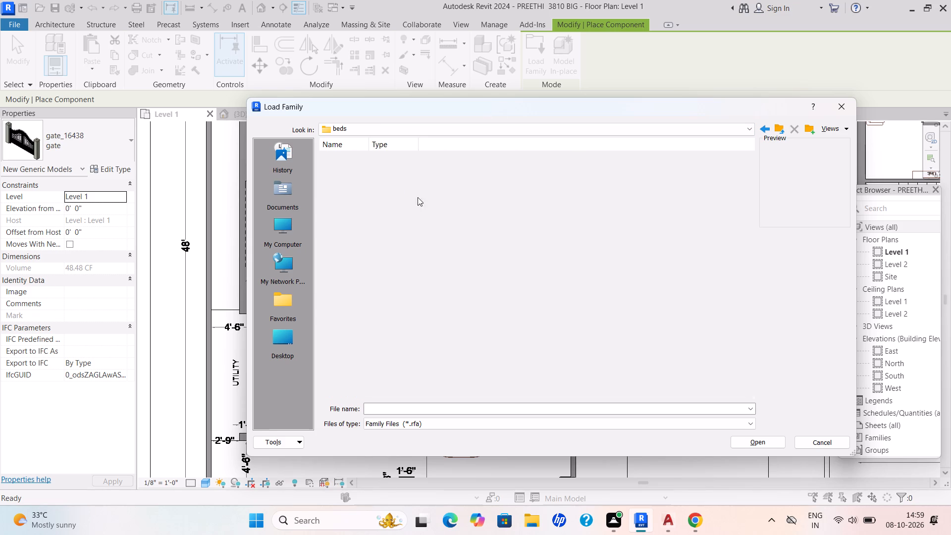
click(769, 440)
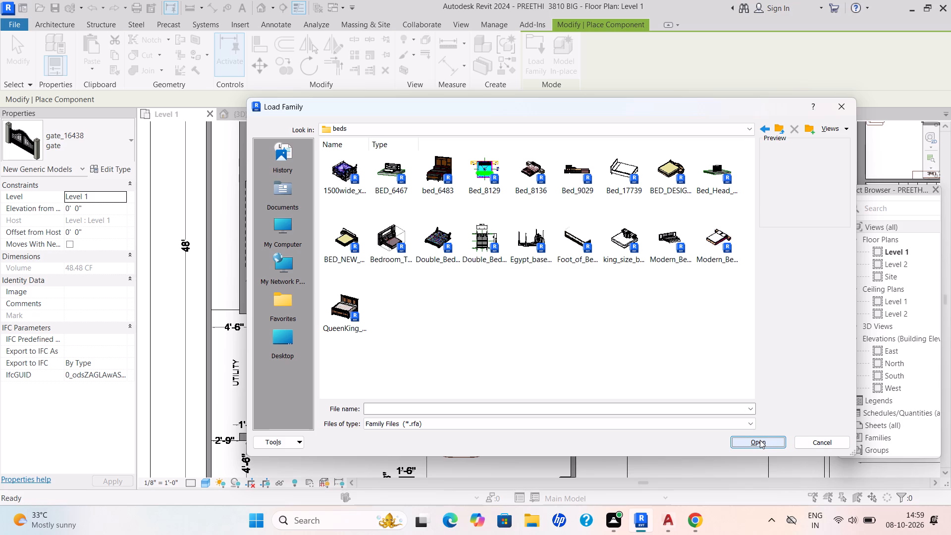
click(760, 440)
click(631, 180)
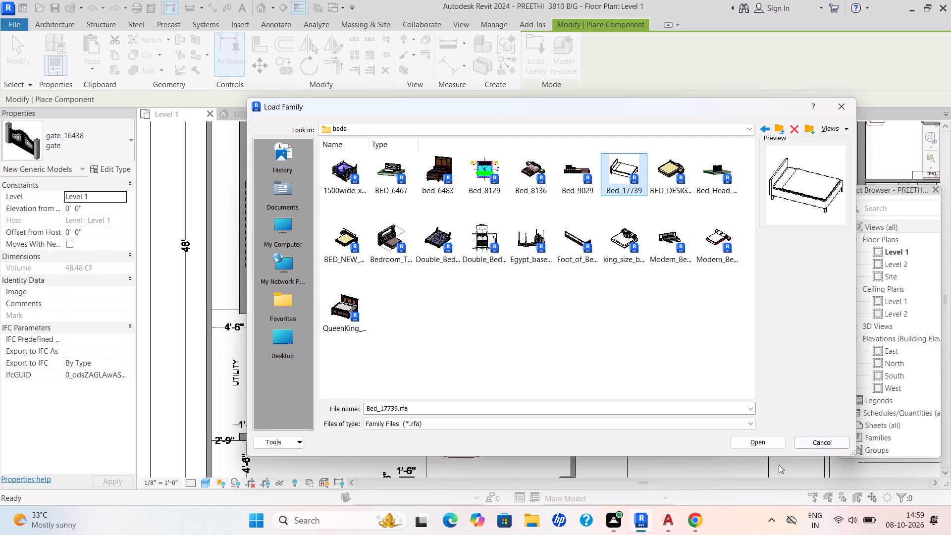
click(767, 447)
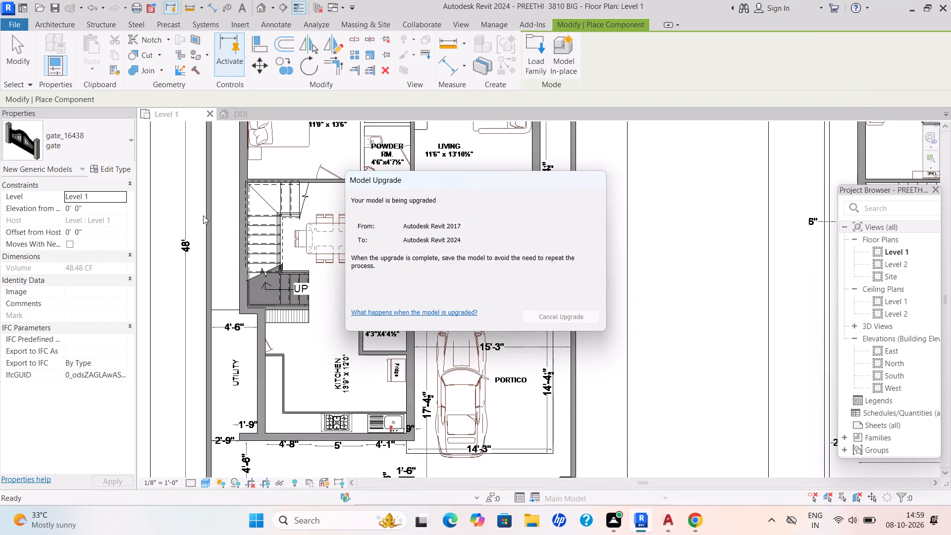
Place Bed_17739 over the drawn bed in the ground floor guest bedroom, rotated with its headboard against the outer wall.
middle_drag(346, 214, 339, 254)
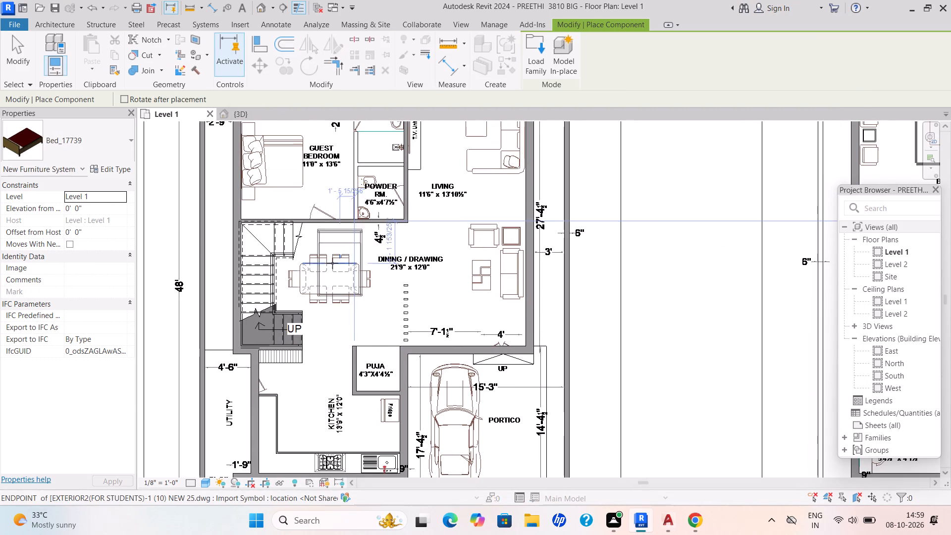
key(space)
key(space)
scroll(328, 272, up, 1)
middle_drag(328, 272, 328, 279)
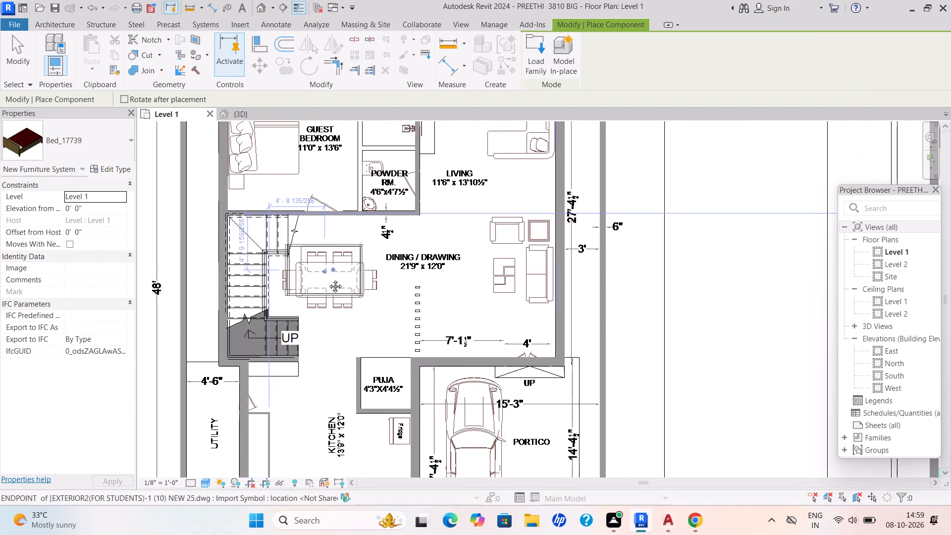
middle_drag(328, 279, 341, 361)
scroll(280, 212, up, 9)
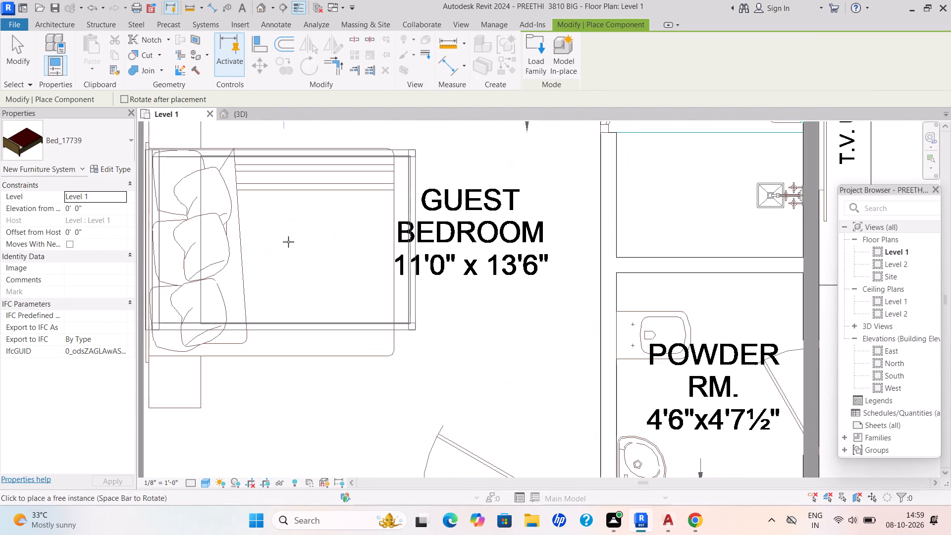
middle_drag(306, 267, 353, 271)
scroll(306, 267, down, 1)
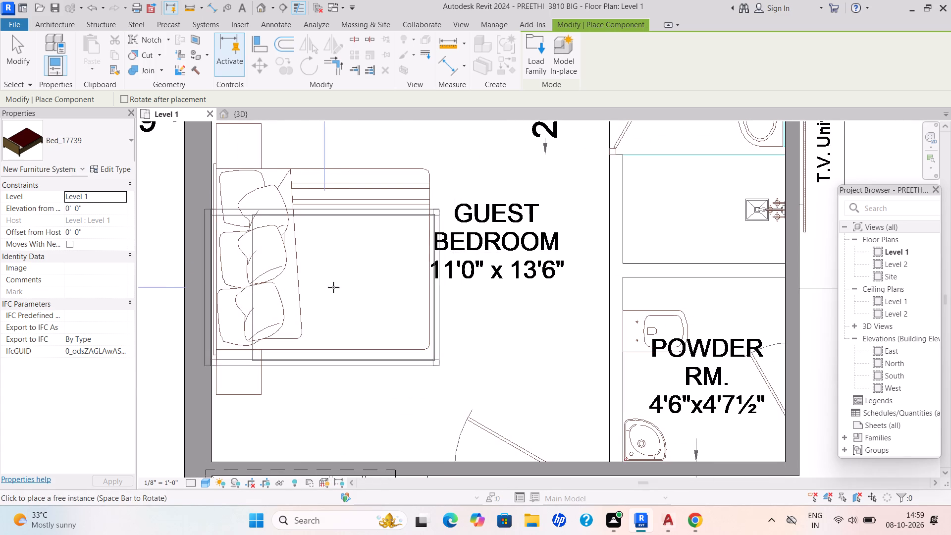
scroll(343, 290, up, 3)
scroll(362, 253, down, 1)
middle_drag(362, 257, 353, 362)
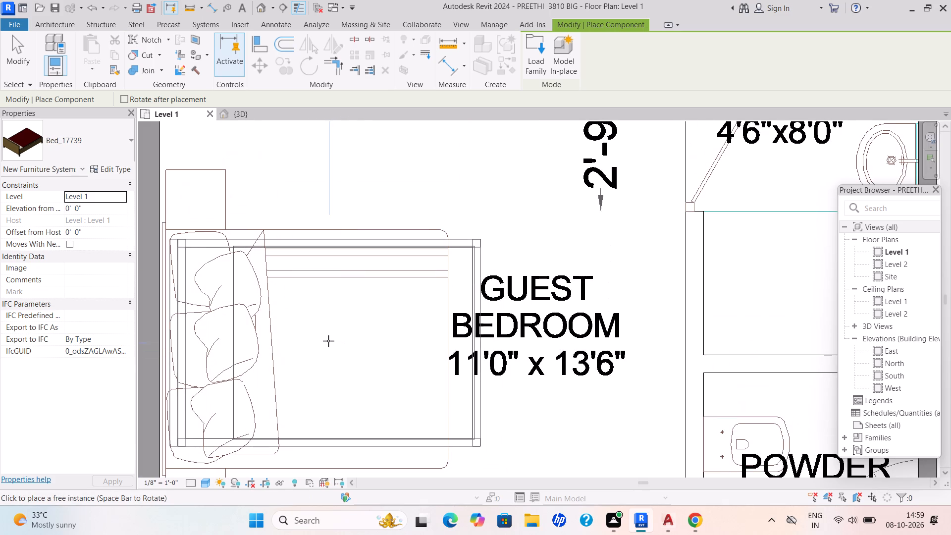
click(326, 347)
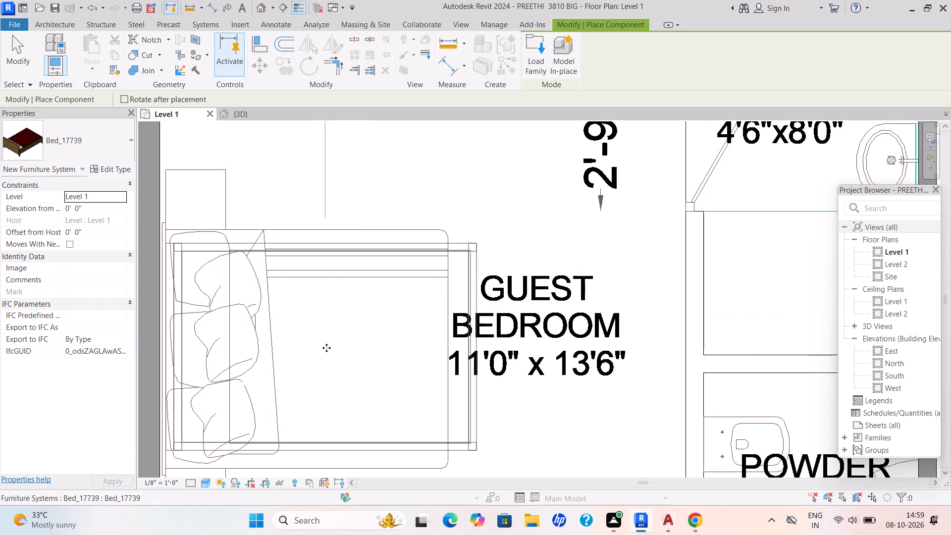
Place another Bed_17739 over the drawn bed in the first floor children bedroom, rotated so its pillows match the drawing.
scroll(331, 346, down, 6)
middle_drag(332, 345, 323, 300)
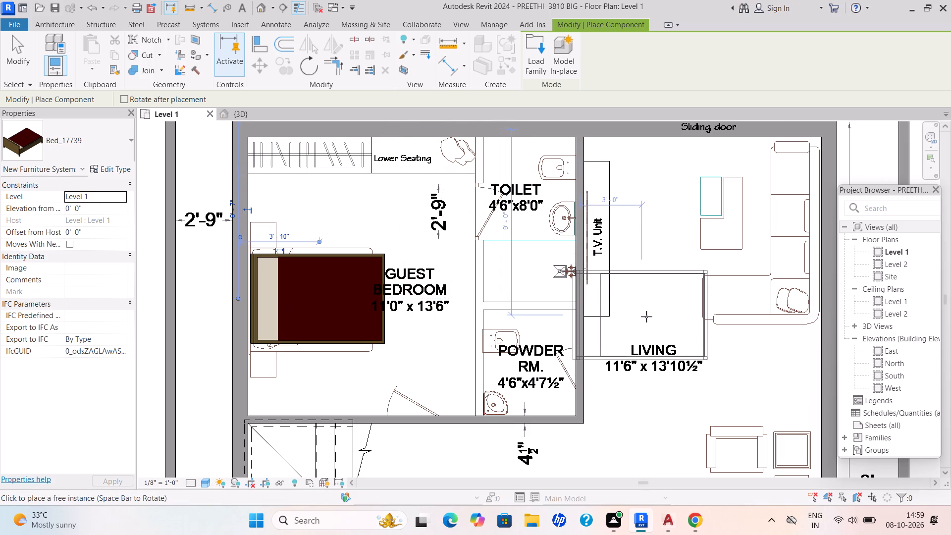
scroll(625, 360, down, 4)
middle_drag(596, 349, 571, 348)
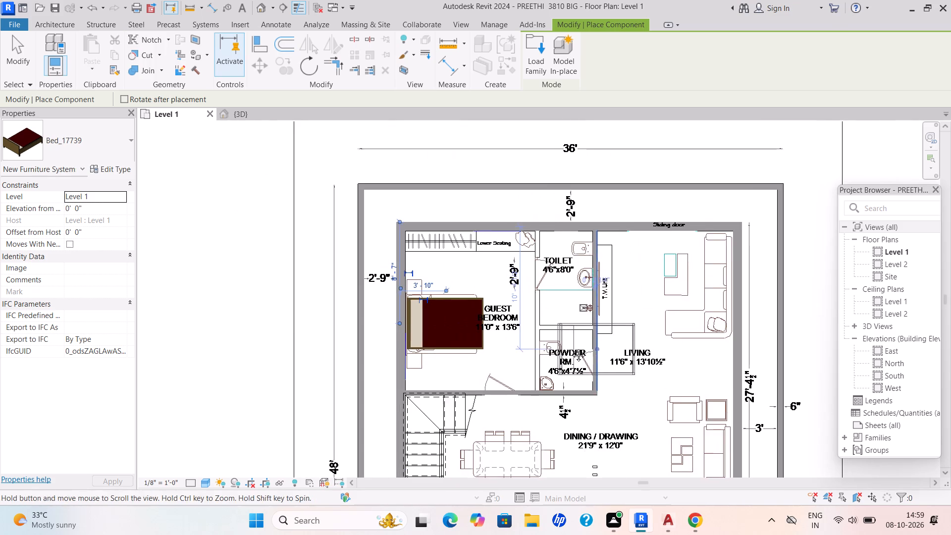
middle_drag(571, 348, 515, 336)
scroll(558, 374, down, 1)
middle_drag(558, 374, 512, 347)
scroll(471, 390, down, 1)
middle_drag(471, 391, 511, 242)
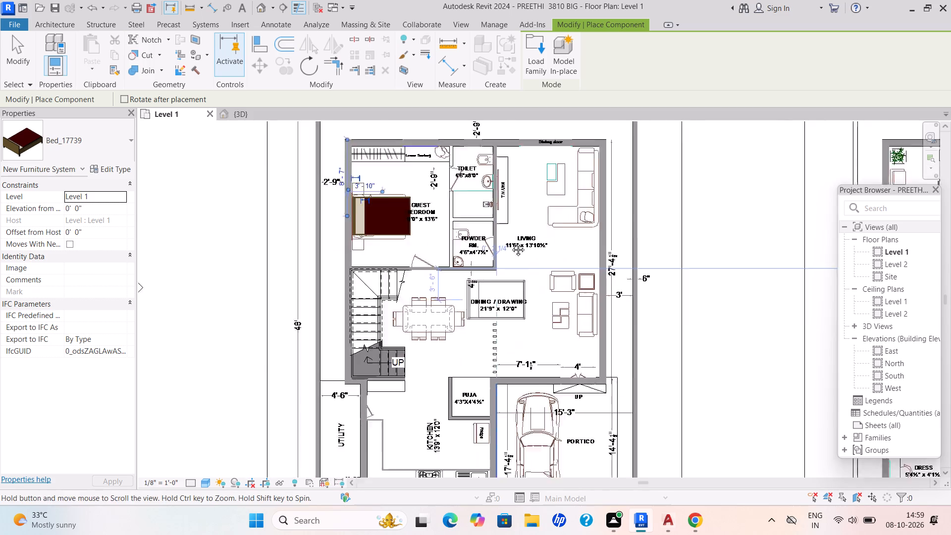
middle_drag(511, 242, 511, 241)
middle_drag(473, 395, 381, 405)
scroll(394, 405, down, 2)
middle_drag(456, 372, 325, 380)
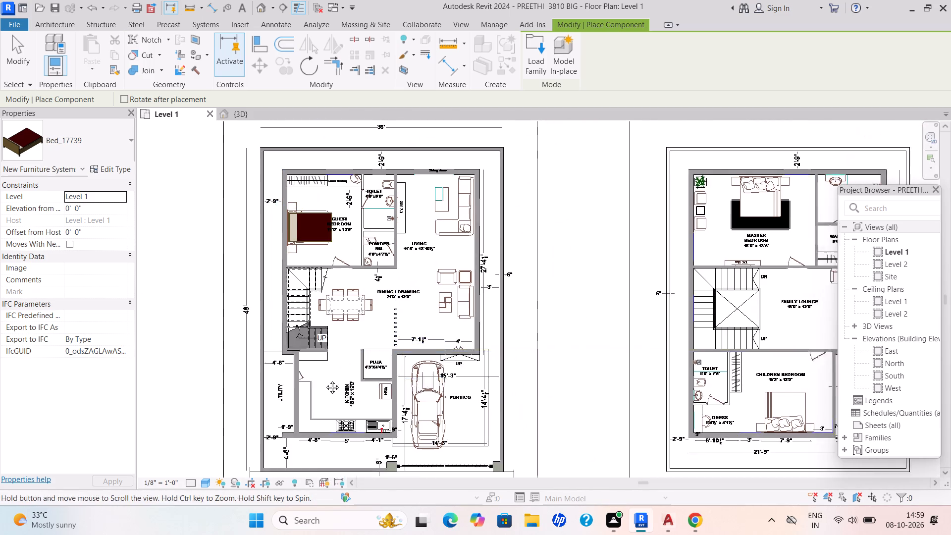
middle_drag(325, 380, 312, 380)
scroll(642, 437, up, 3)
key(space)
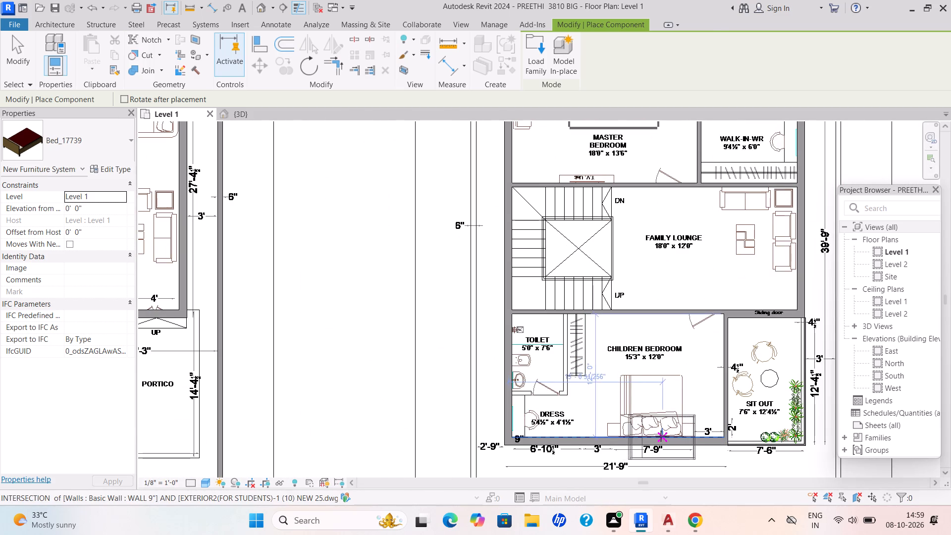
key(space)
key(space)
scroll(644, 405, up, 2)
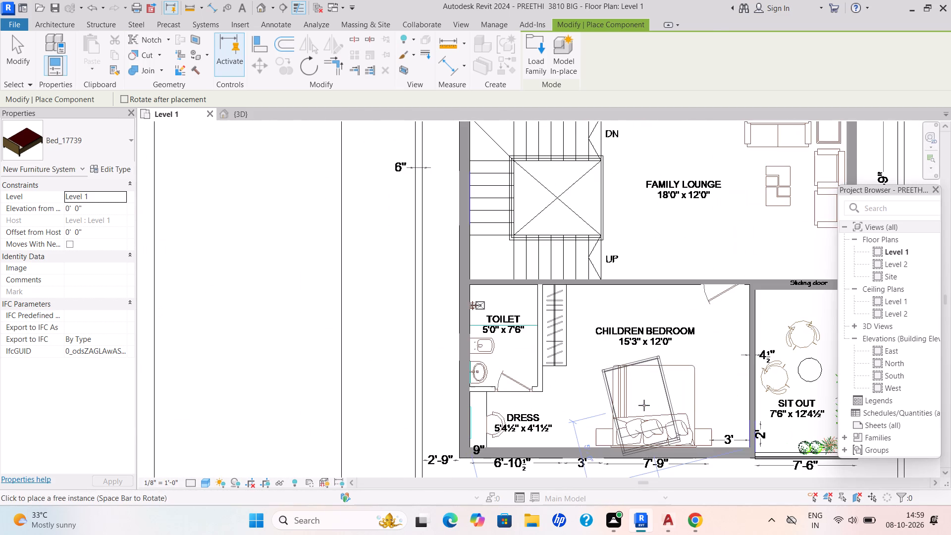
key(space)
key(space)
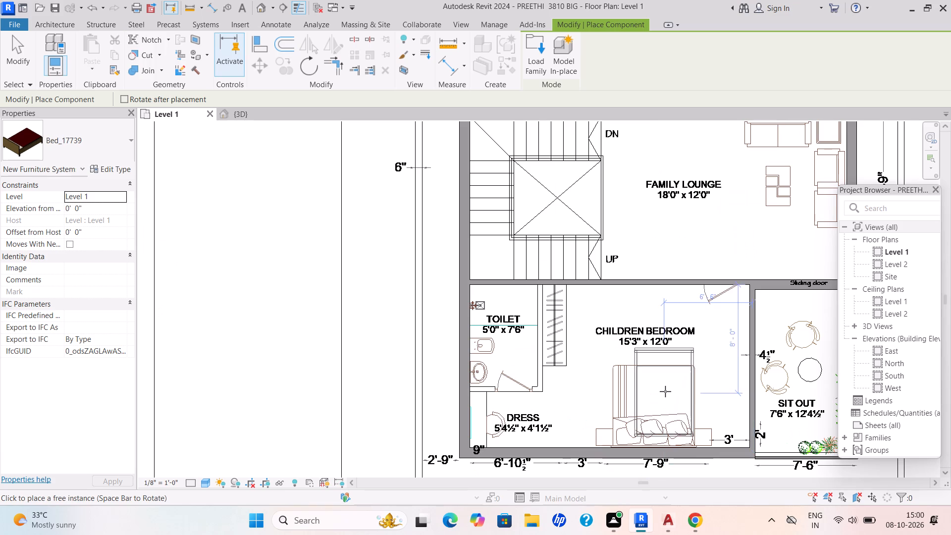
key(space)
key(space)
scroll(661, 394, up, 2)
middle_drag(661, 395, 659, 384)
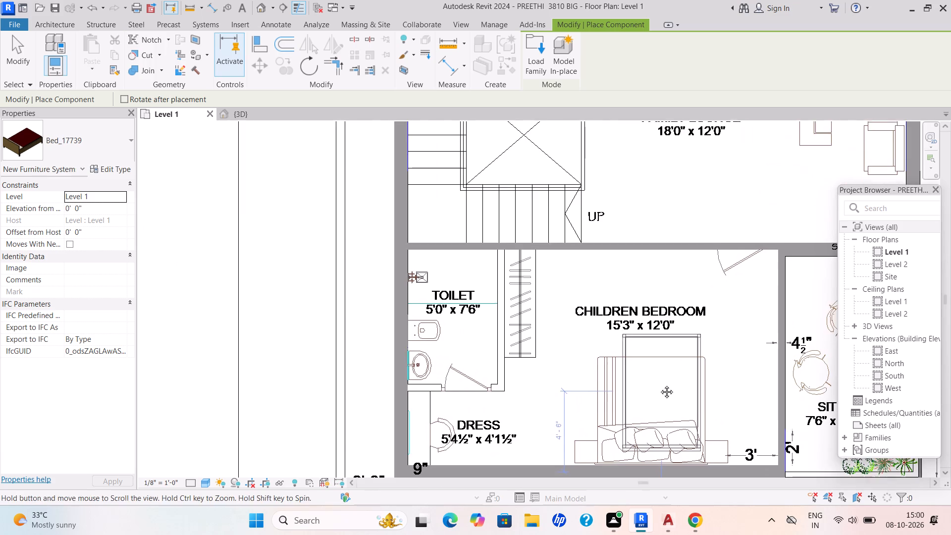
middle_drag(659, 384, 651, 370)
click(644, 376)
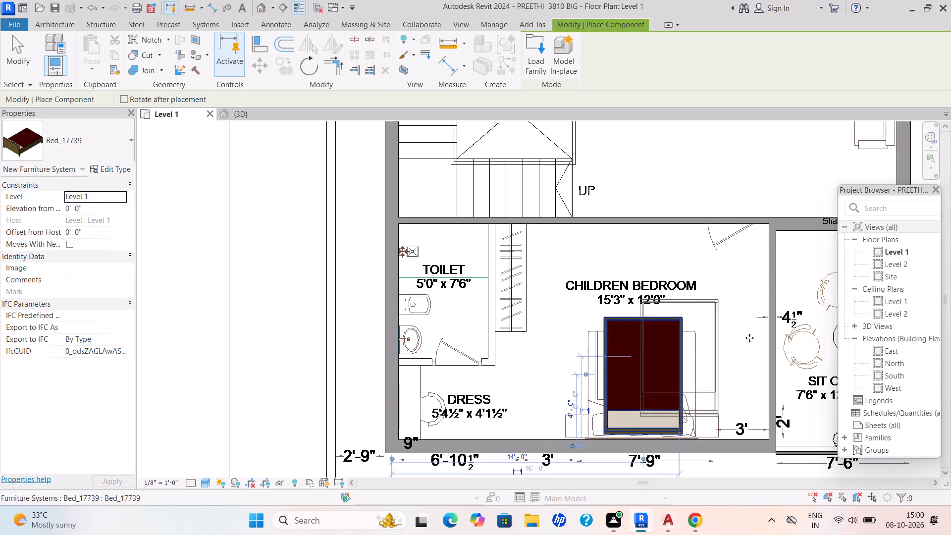
Place a third Bed_17739 over the drawn bed in the first floor master bedroom, rotated with its headboard at the outer wall.
scroll(730, 310, down, 1)
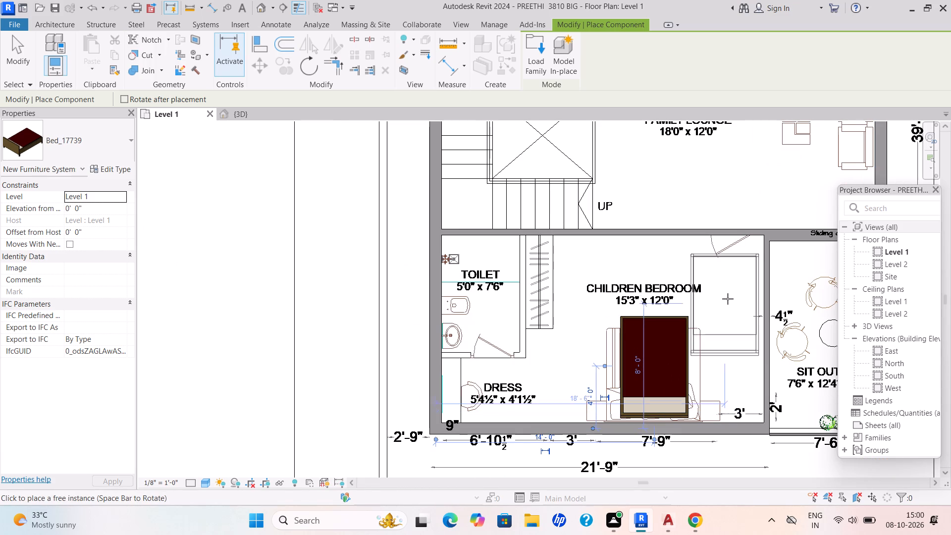
scroll(723, 300, down, 2)
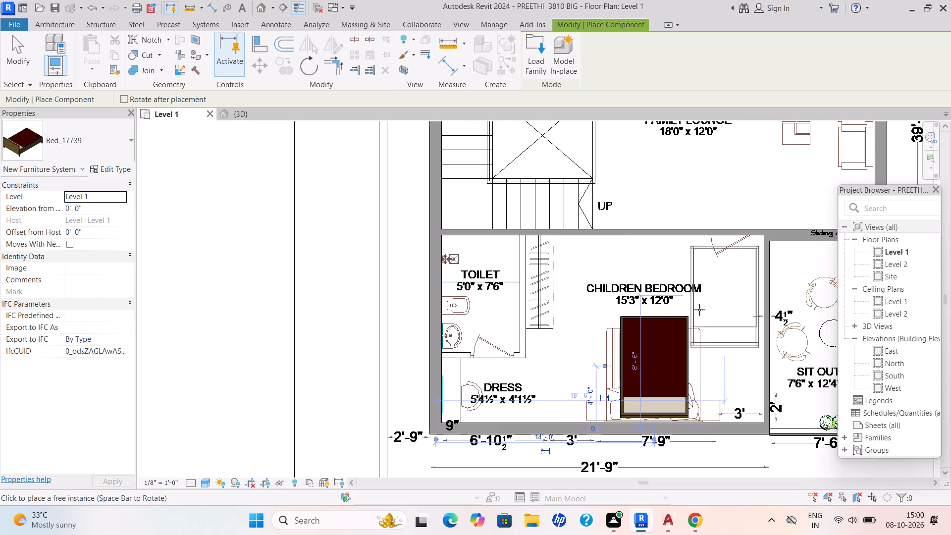
scroll(660, 315, down, 1)
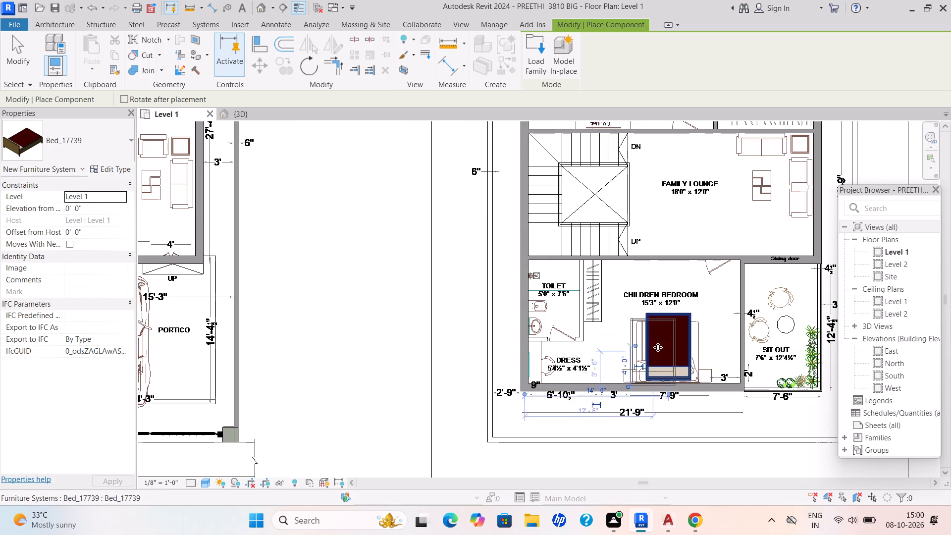
scroll(557, 14, down, 3)
scroll(632, 253, down, 1)
middle_drag(615, 276, 493, 400)
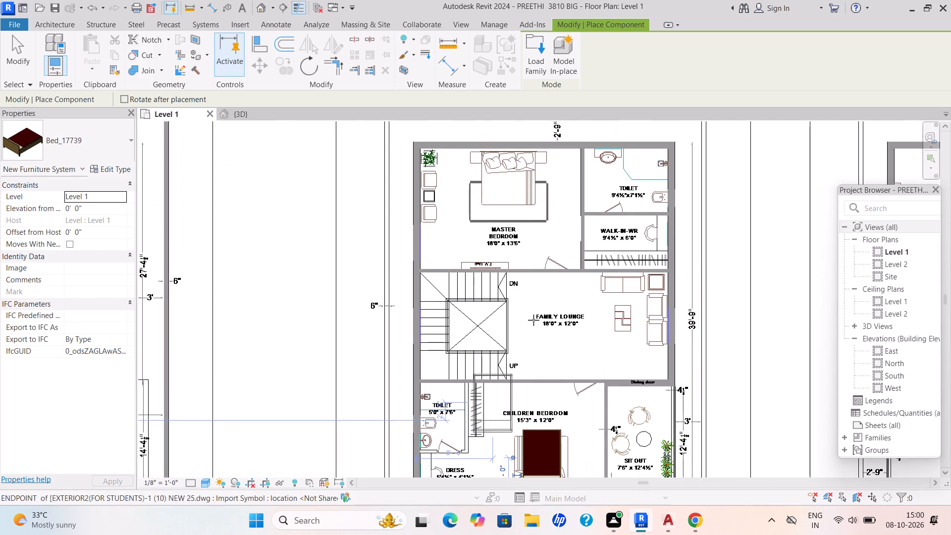
key(space)
key(space)
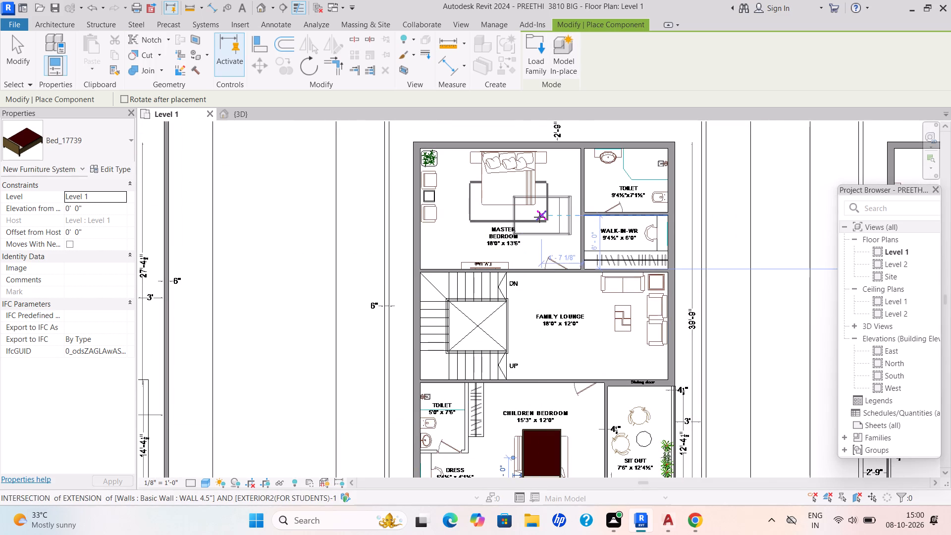
key(space)
key(space)
key(space)
middle_drag(478, 192, 423, 253)
scroll(454, 232, up, 5)
scroll(464, 279, up, 2)
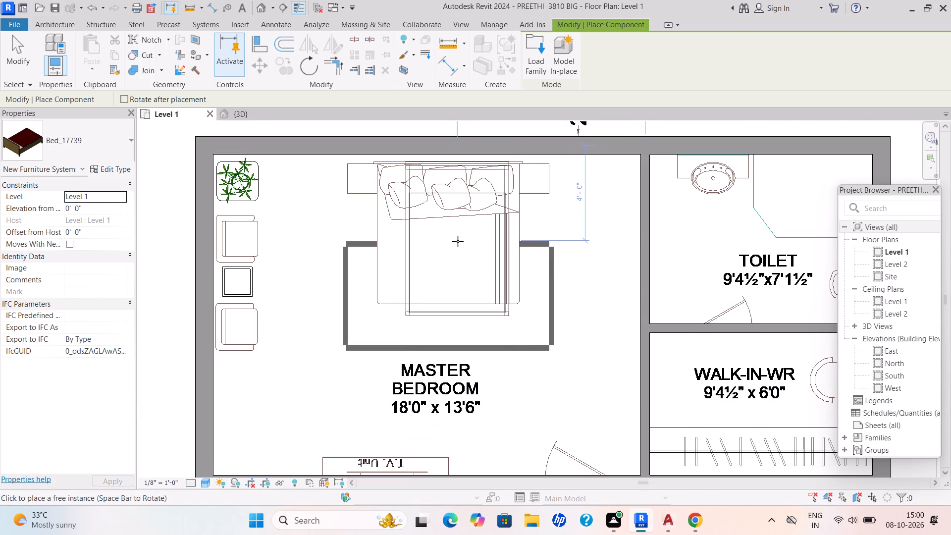
click(458, 241)
Review the placed beds across the ground floor and first floor plans.
scroll(538, 237, down, 5)
middle_drag(537, 253, 475, 282)
scroll(468, 289, down, 6)
middle_drag(465, 290, 478, 227)
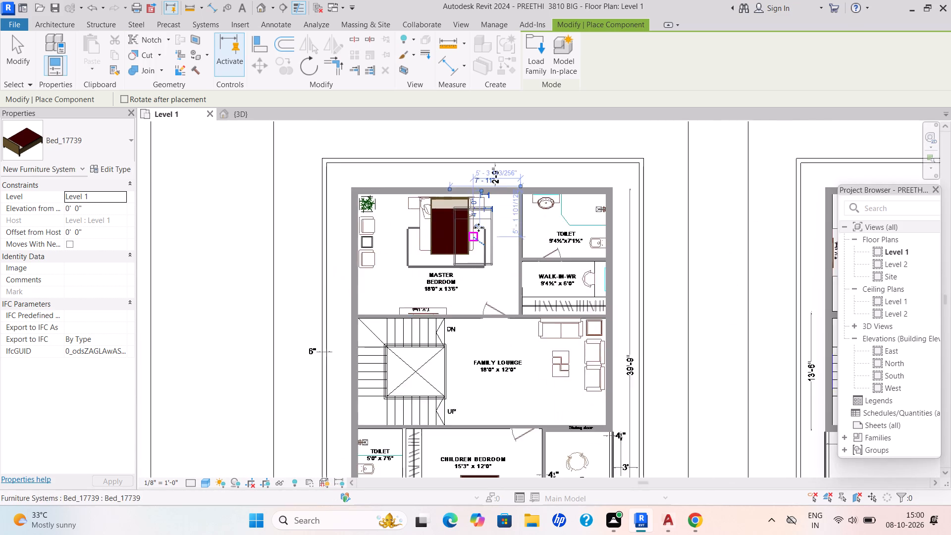
scroll(471, 291, down, 4)
middle_drag(467, 301, 469, 307)
scroll(332, 345, up, 4)
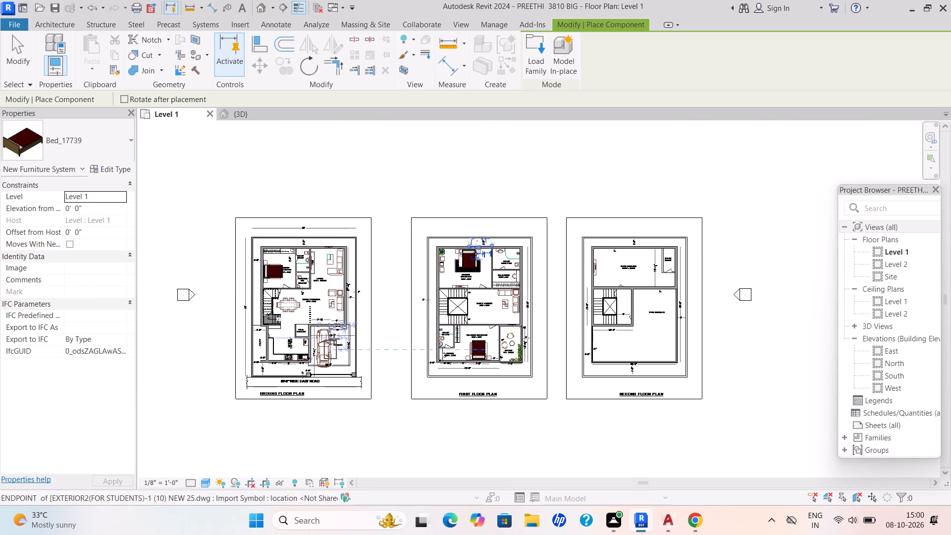
Load the Modern_Couch_11512 family from the sofa folder inside the SHUBHAM CITY library folder.
scroll(334, 339, up, 1)
middle_drag(379, 307, 447, 294)
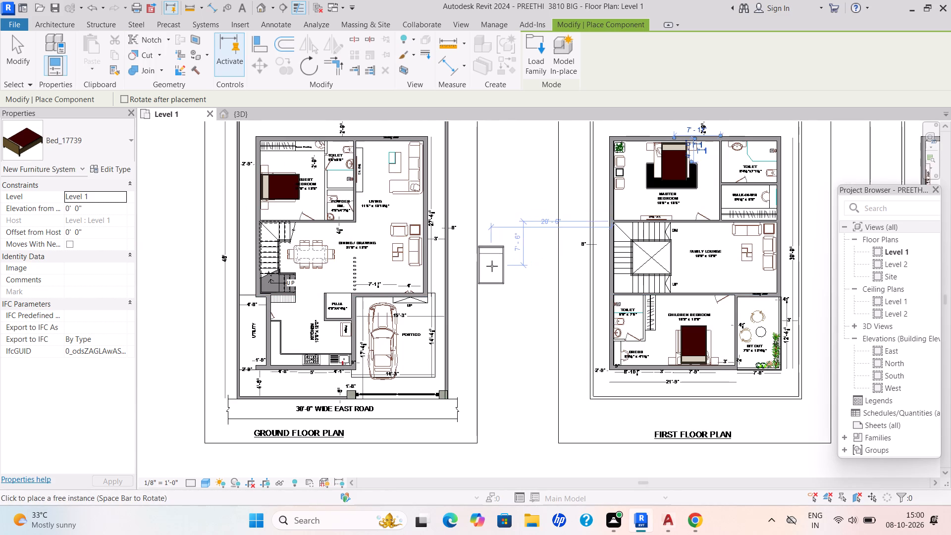
scroll(435, 281, down, 1)
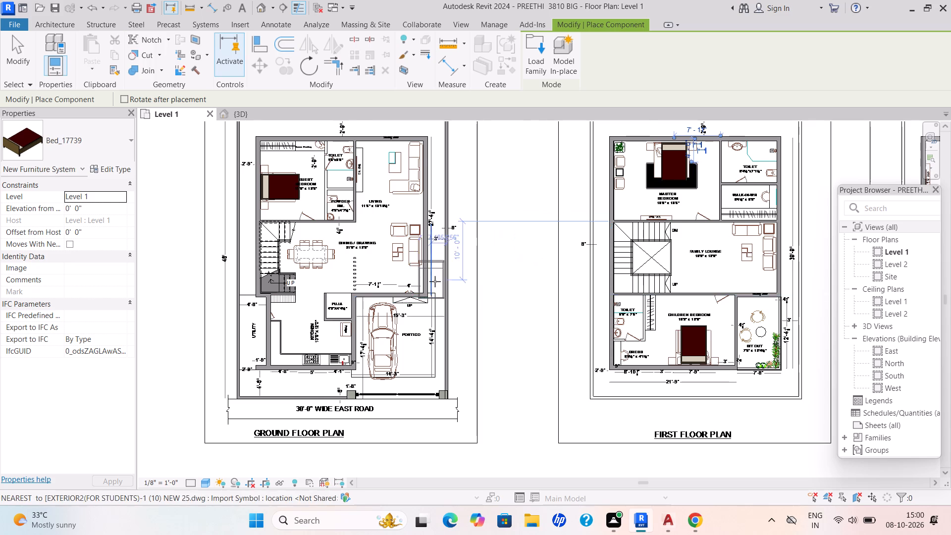
scroll(435, 281, down, 1)
middle_drag(435, 281, 298, 325)
middle_drag(496, 325, 480, 321)
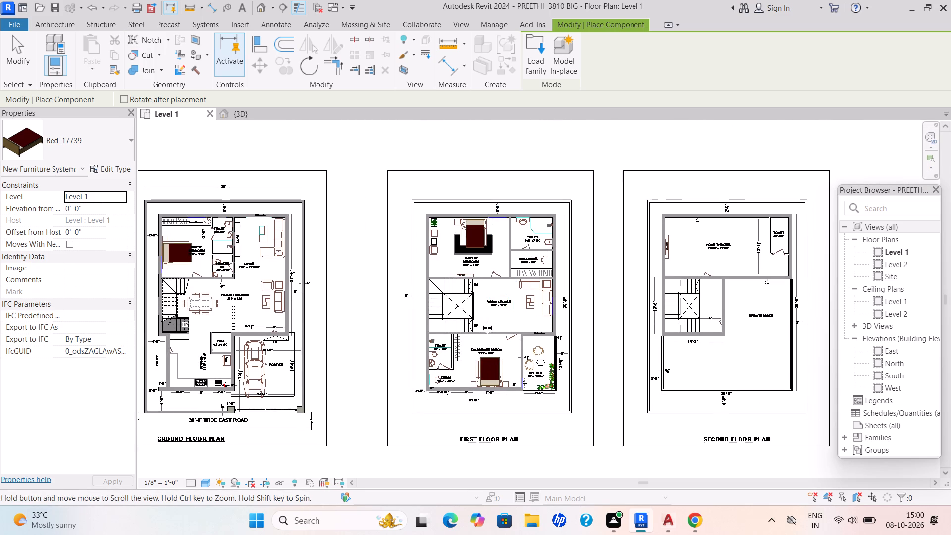
scroll(554, 332, up, 2)
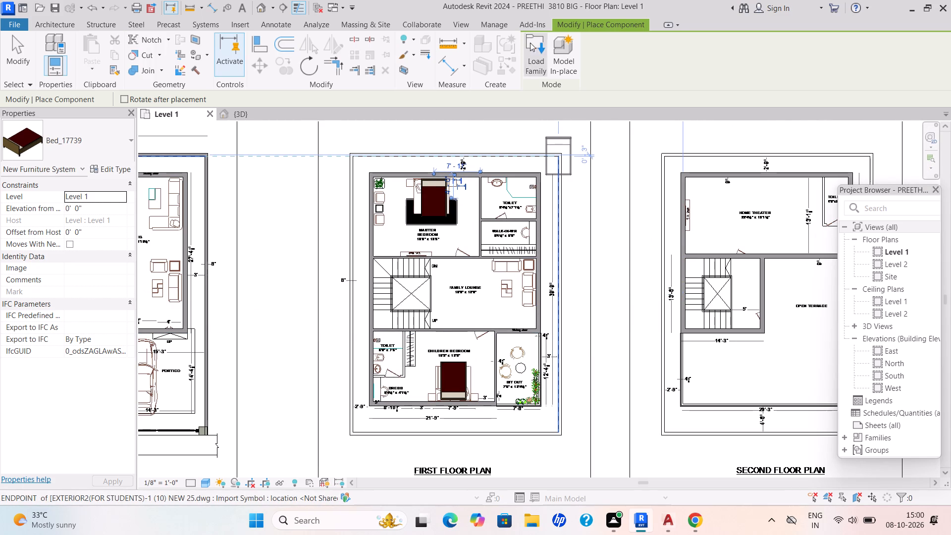
double_click(530, 61)
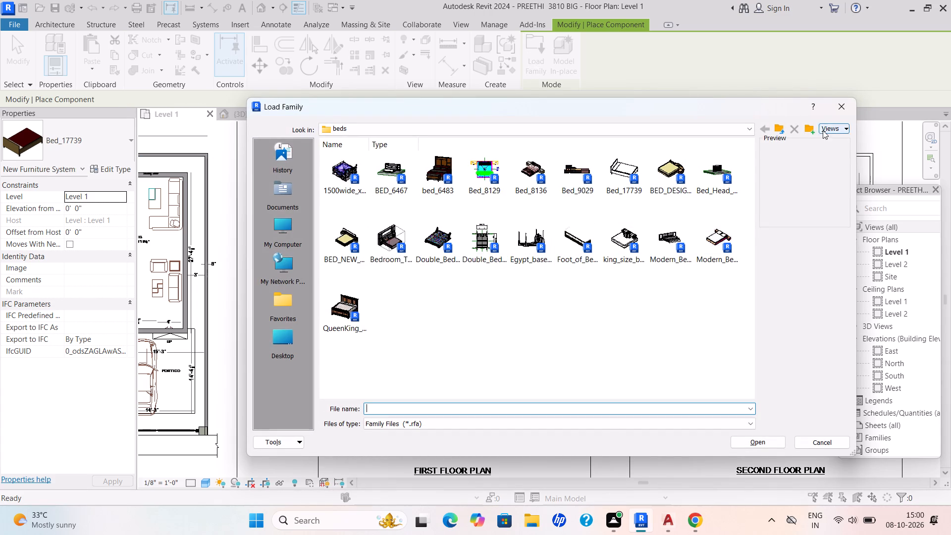
click(747, 126)
click(552, 203)
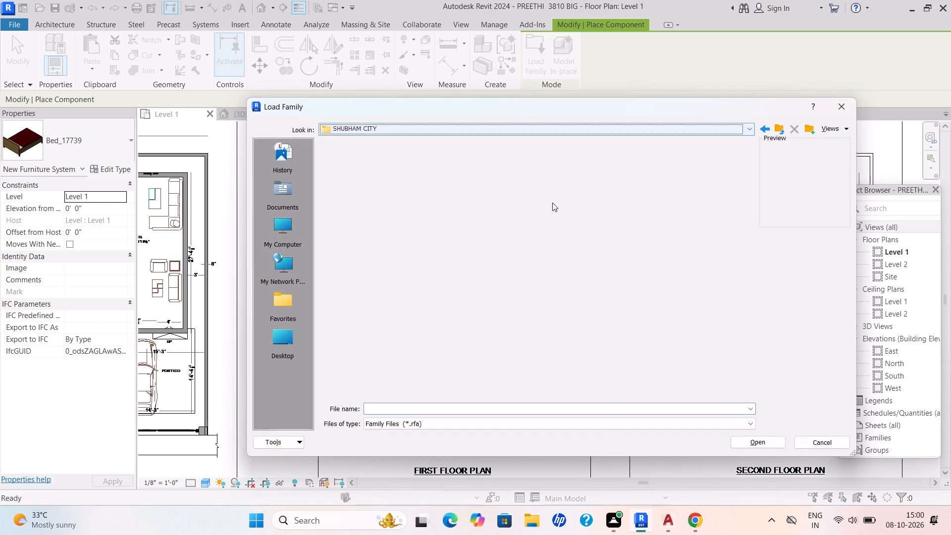
scroll(572, 245, down, 6)
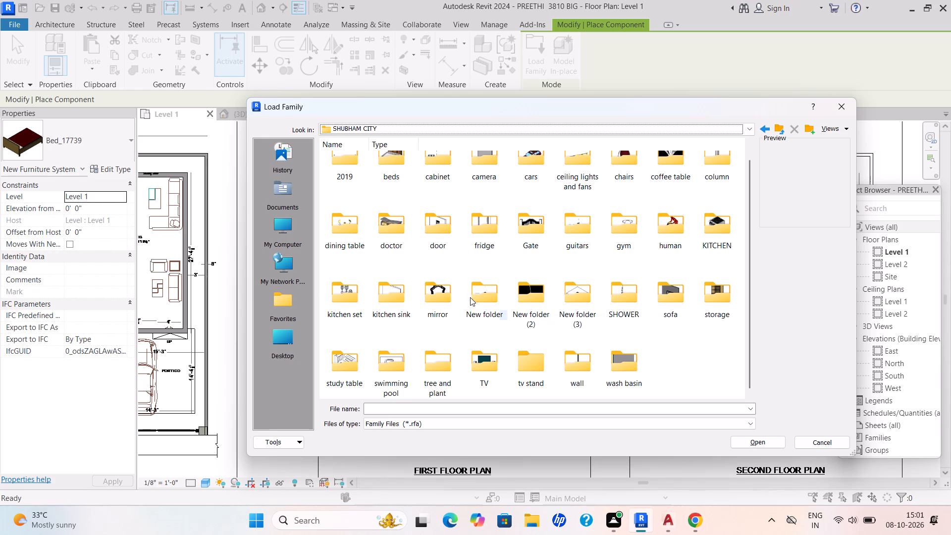
scroll(509, 358, down, 2)
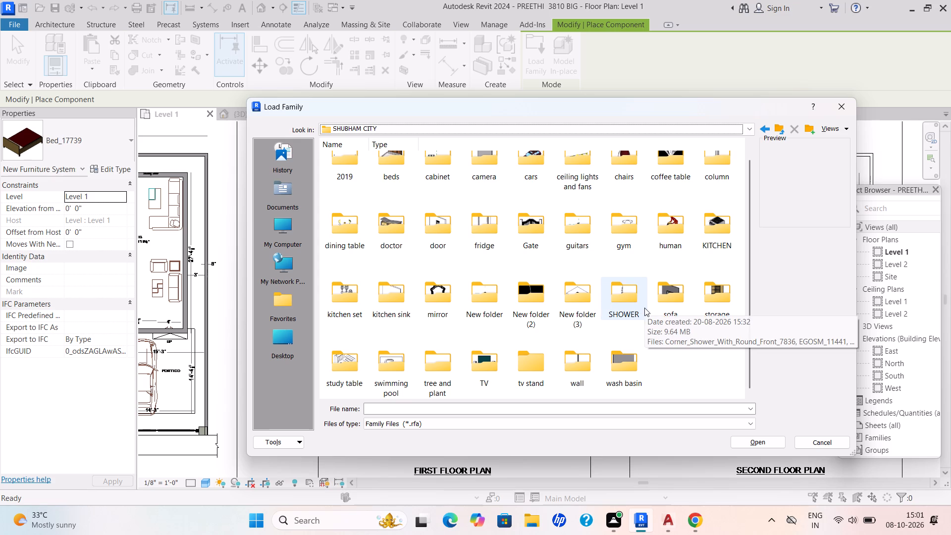
double_click(675, 313)
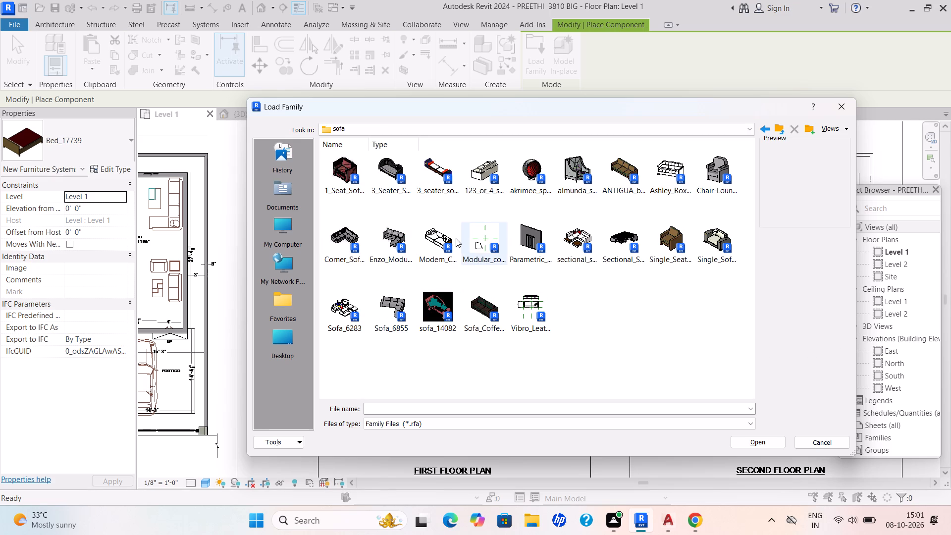
click(448, 243)
click(770, 446)
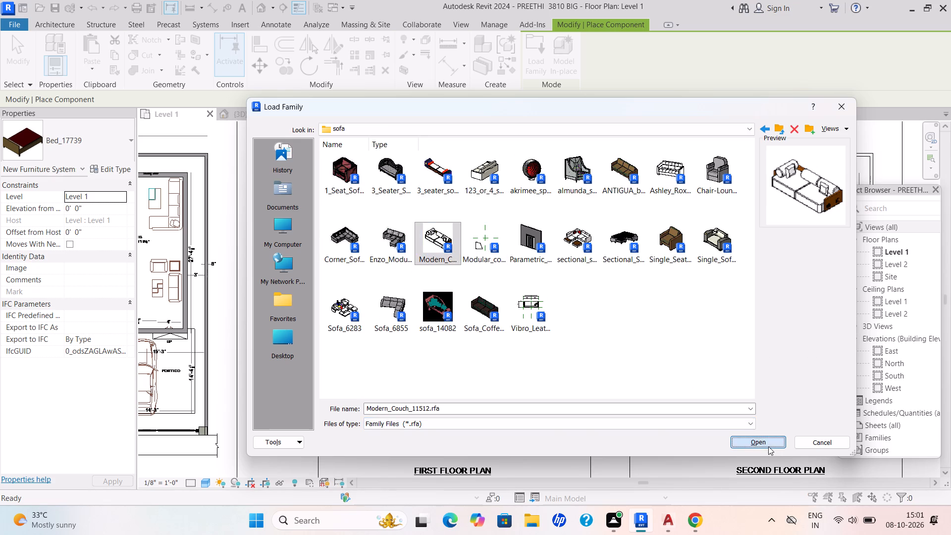
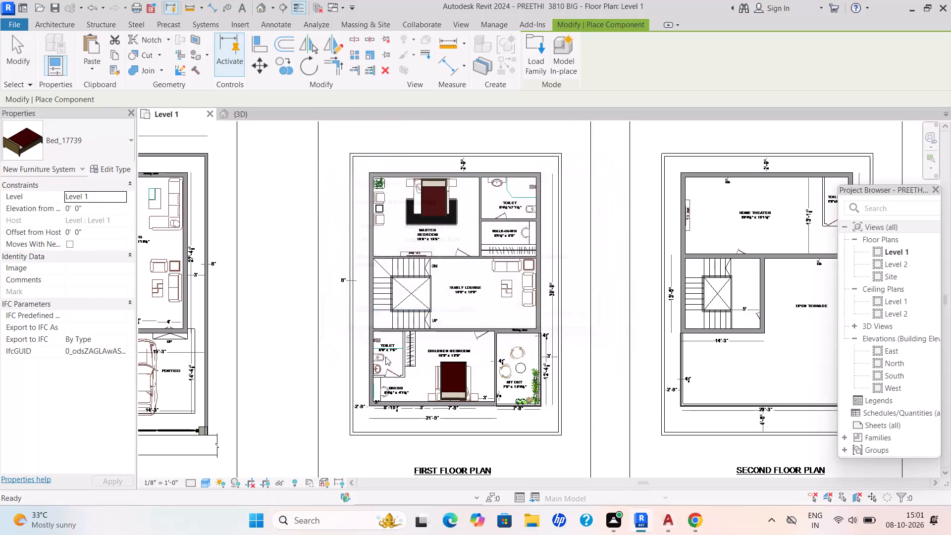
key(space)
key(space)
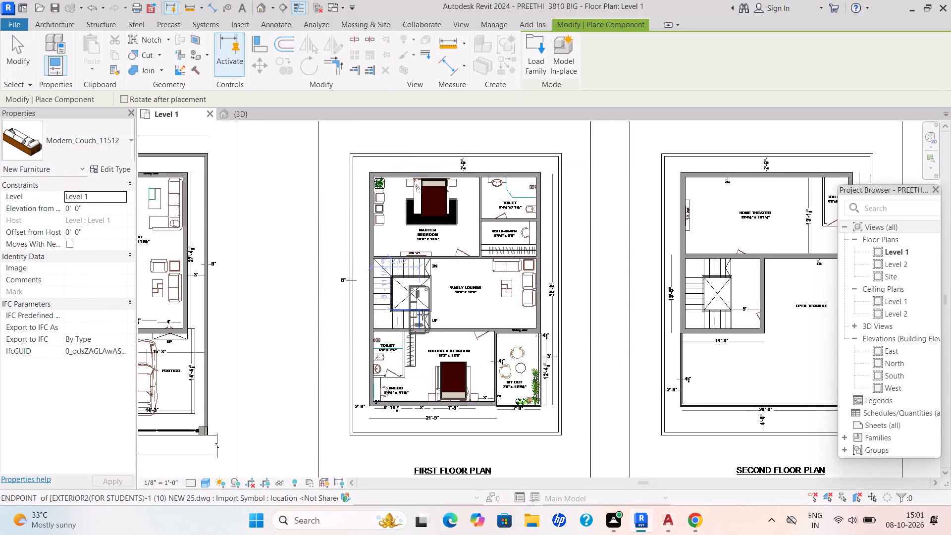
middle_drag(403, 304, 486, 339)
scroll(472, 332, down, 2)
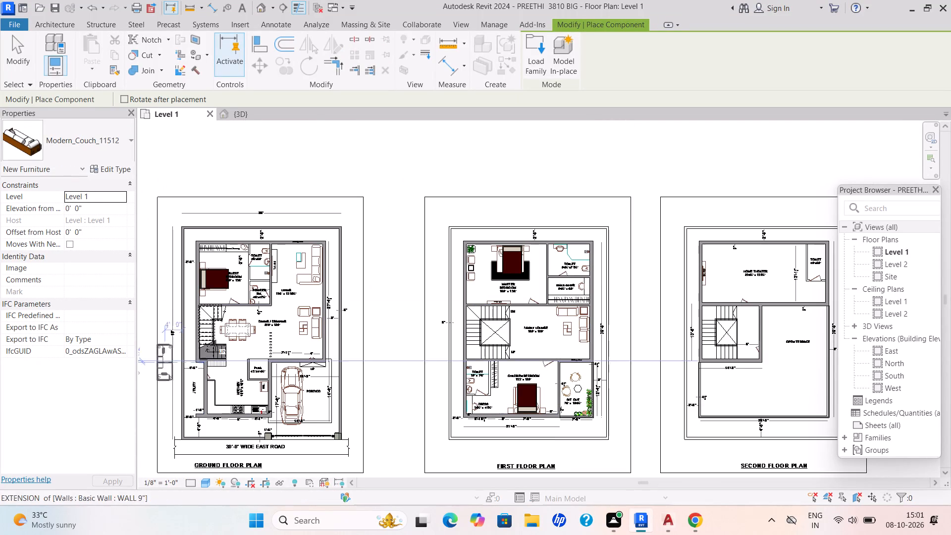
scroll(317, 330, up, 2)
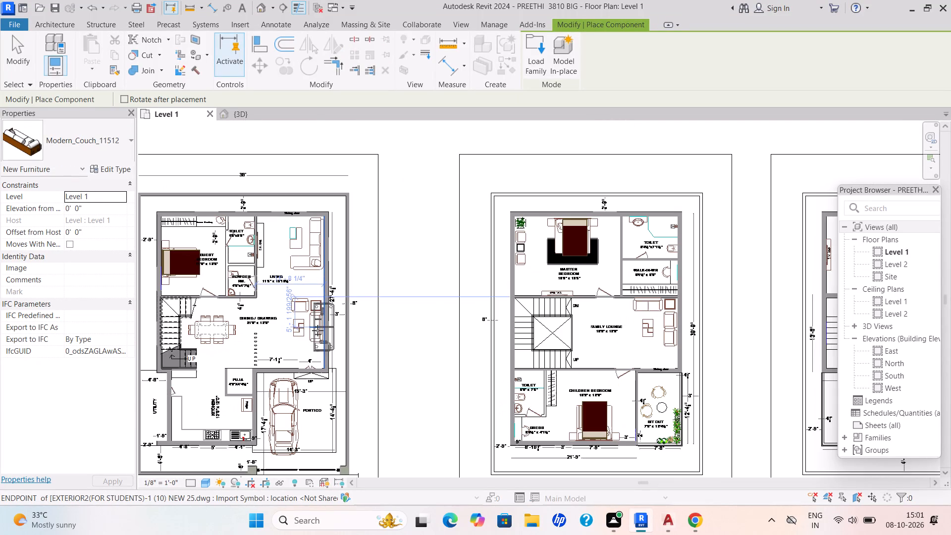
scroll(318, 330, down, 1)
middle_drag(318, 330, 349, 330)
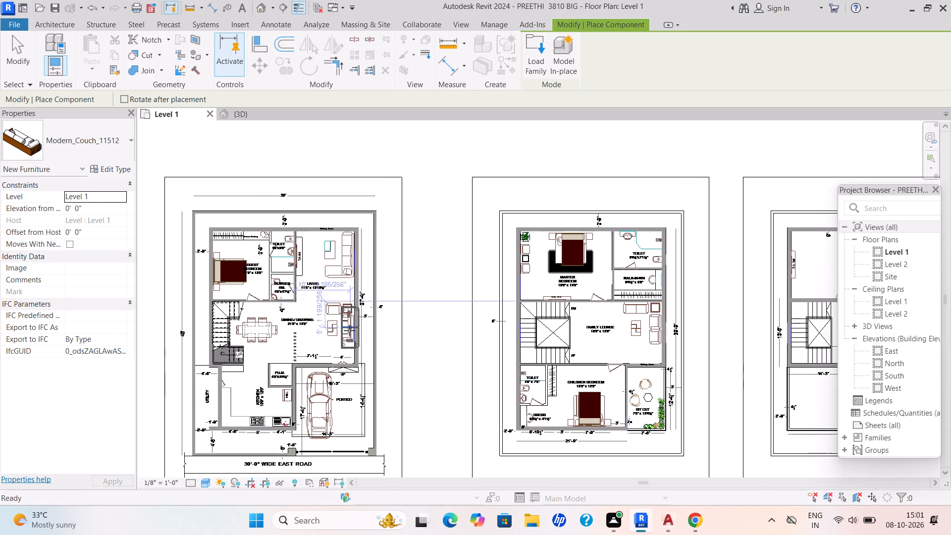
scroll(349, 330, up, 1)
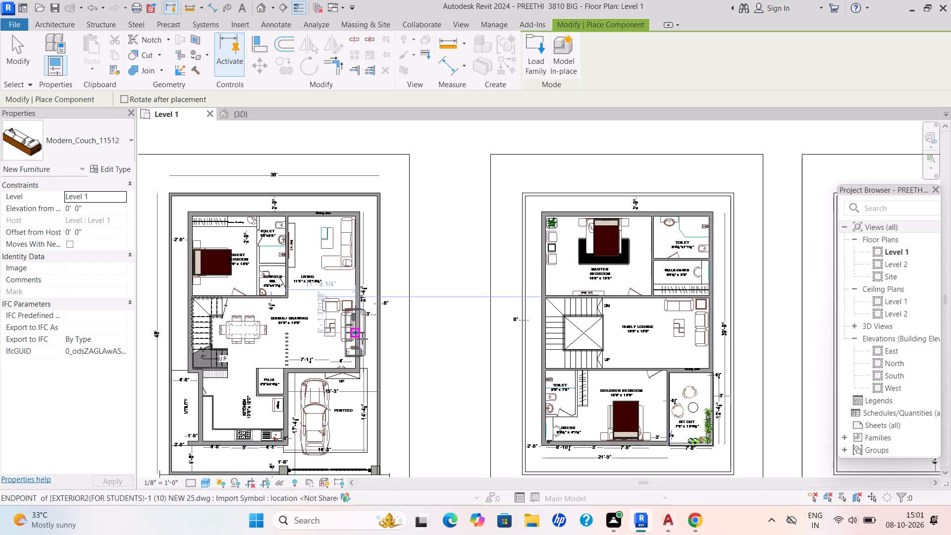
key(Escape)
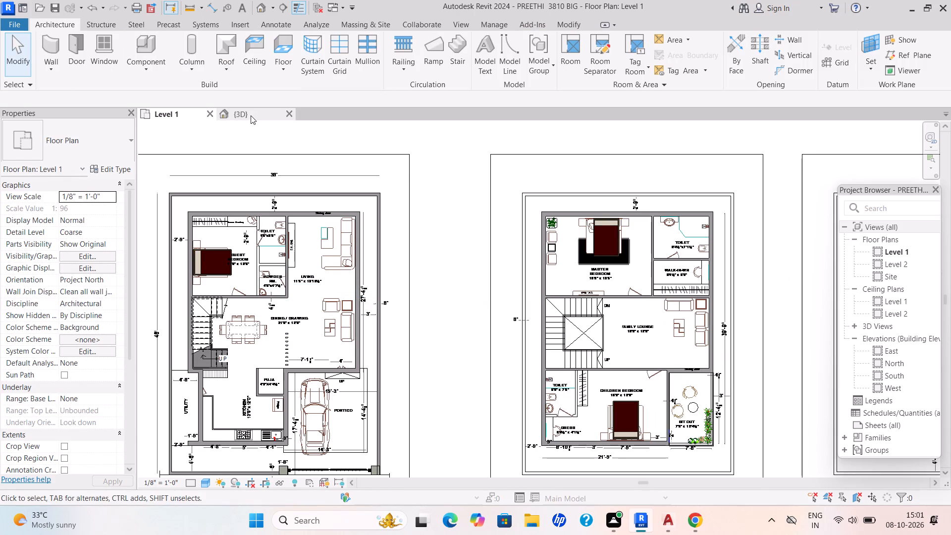
Inspect the ground floor in 3D around the entrance gate and the tiled end of the kitchen's front wall.
click(251, 115)
scroll(330, 238, down, 4)
scroll(334, 350, up, 9)
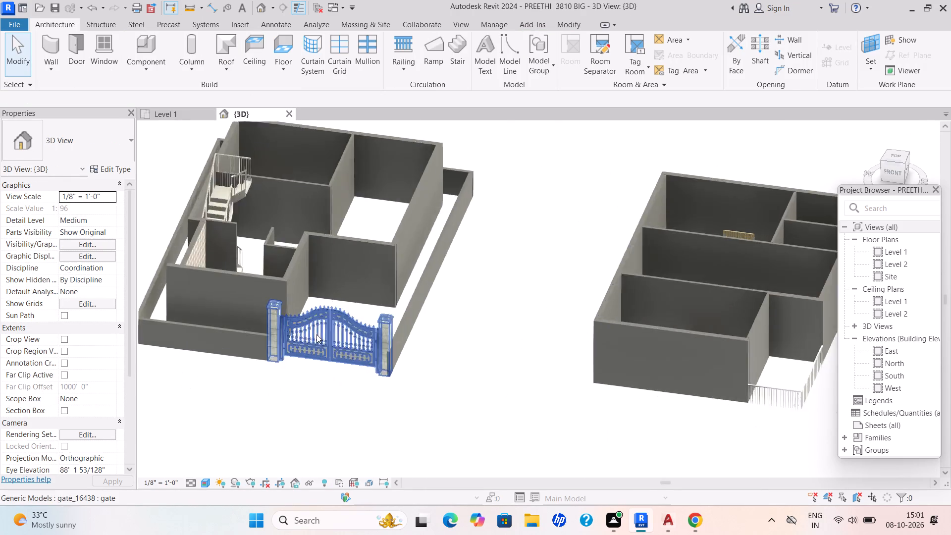
middle_drag(258, 267, 379, 195)
scroll(332, 226, up, 2)
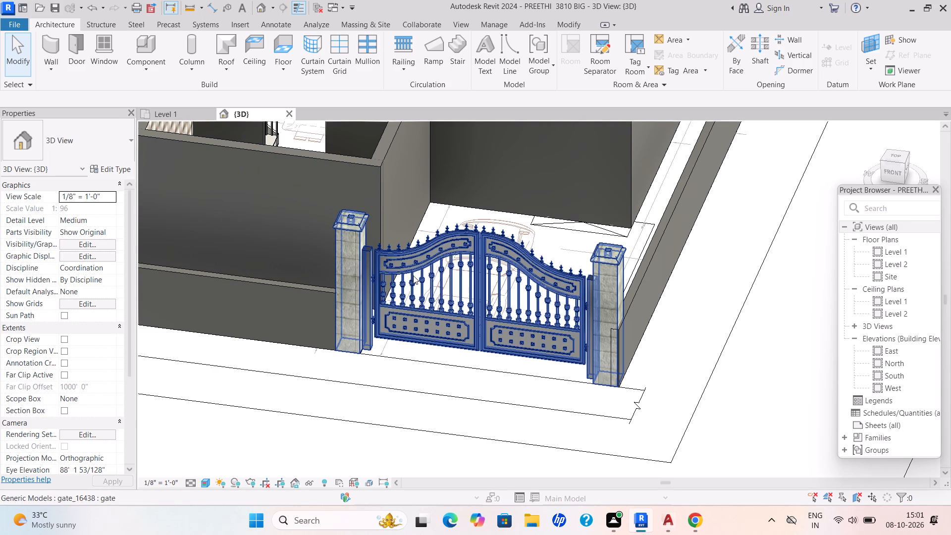
scroll(413, 277, down, 1)
middle_drag(415, 303, 373, 411)
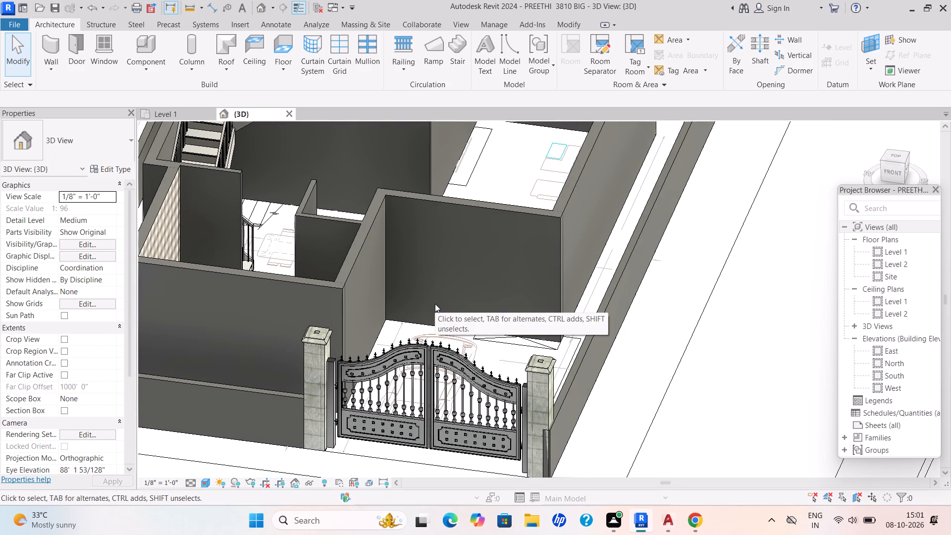
scroll(423, 313, down, 2)
shift+middle_drag(421, 316, 441, 269)
shift+scroll(424, 317, up, 1)
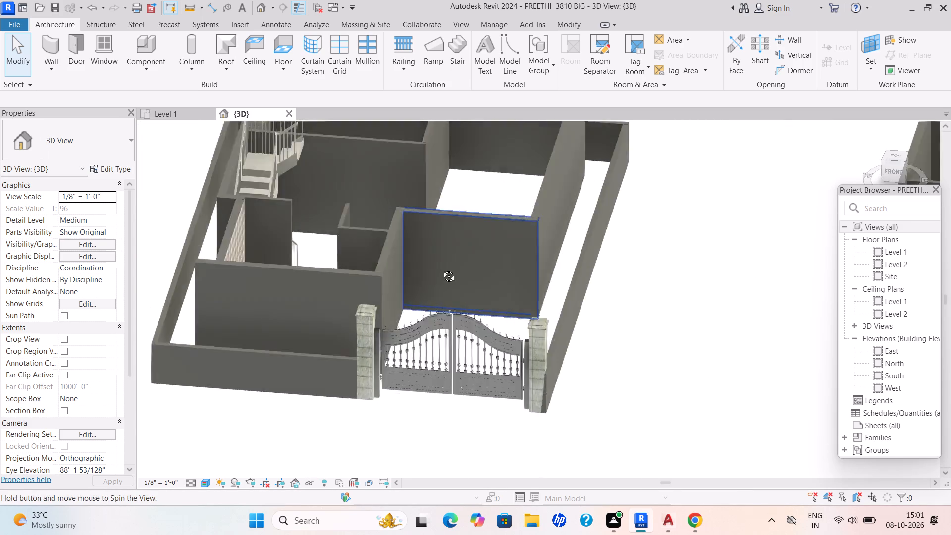
shift+middle_drag(441, 269, 444, 263)
scroll(407, 281, up, 4)
middle_drag(372, 279, 349, 321)
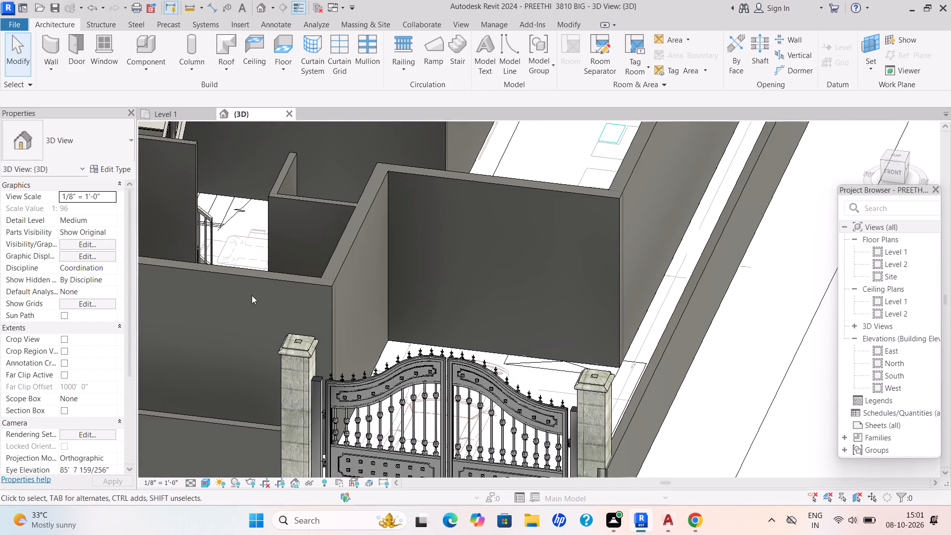
scroll(302, 293, down, 2)
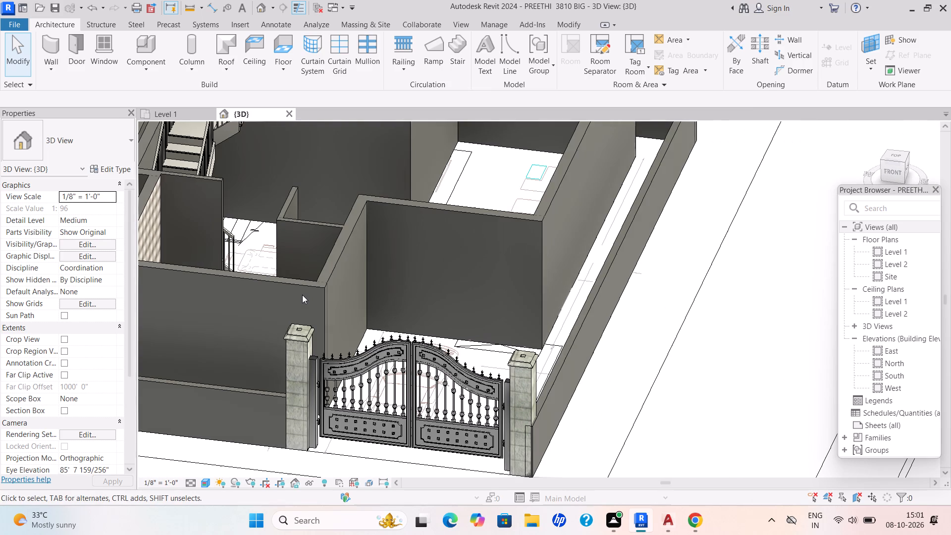
middle_drag(360, 306, 409, 229)
scroll(265, 191, up, 4)
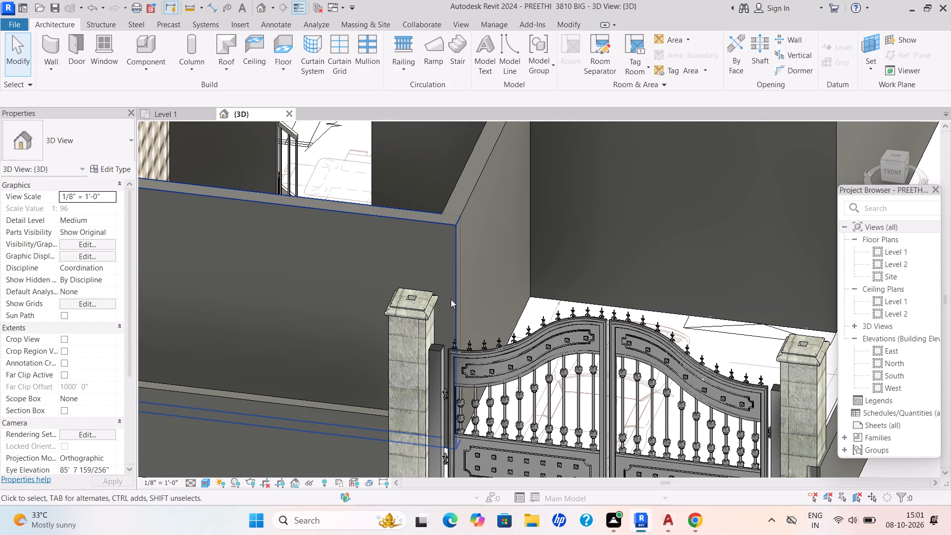
scroll(370, 116, down, 3)
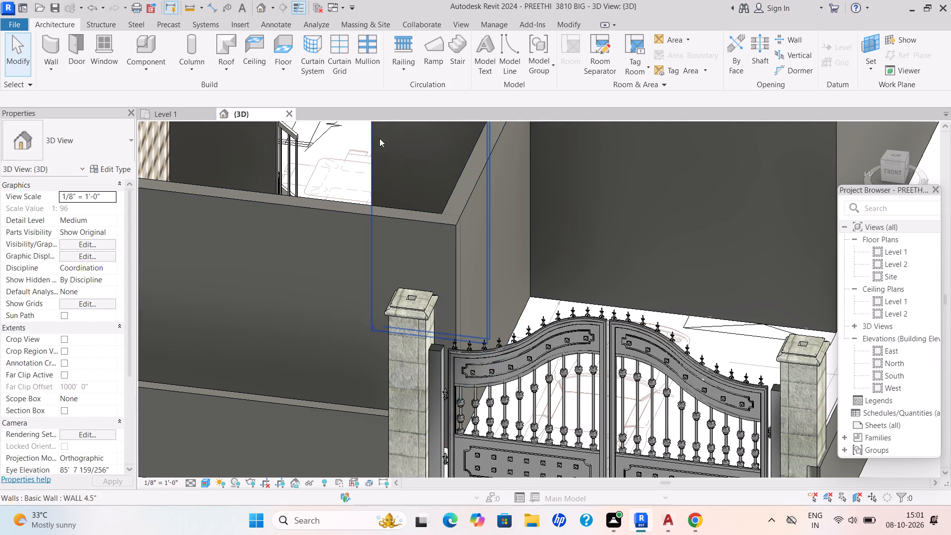
middle_drag(386, 158, 381, 364)
scroll(381, 360, down, 4)
middle_drag(400, 313, 375, 397)
scroll(364, 362, up, 1)
scroll(395, 341, down, 4)
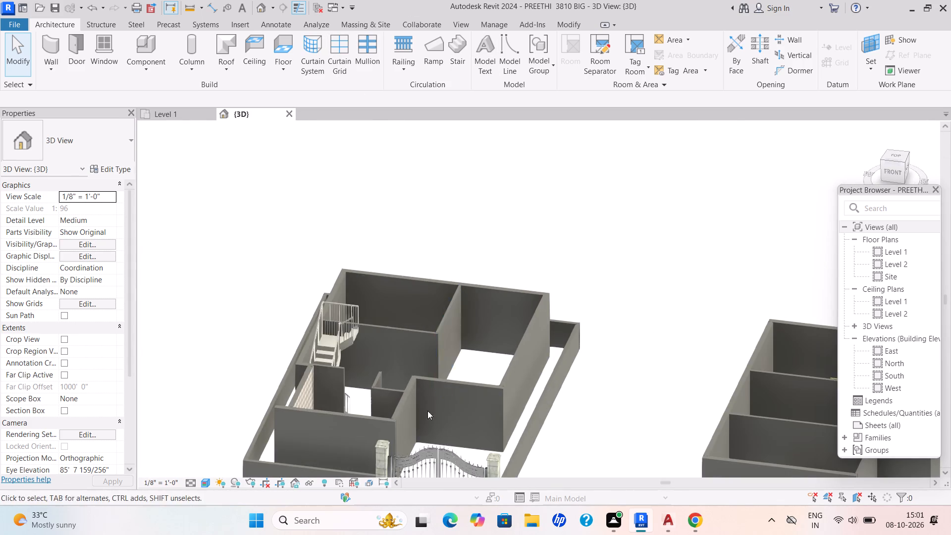
shift+middle_drag(381, 446, 573, 367)
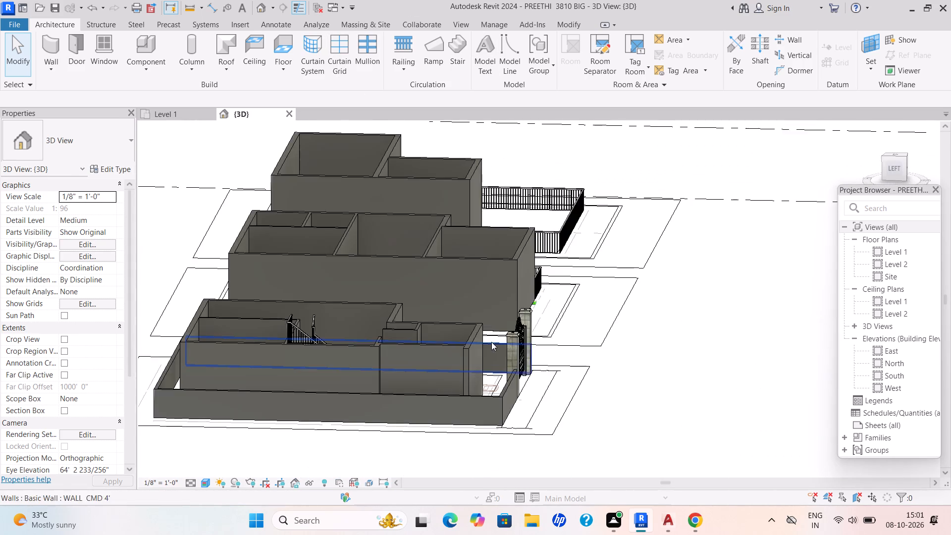
shift+middle_drag(491, 346, 566, 347)
shift+scroll(564, 349, up, 1)
scroll(398, 340, up, 12)
middle_drag(500, 340, 290, 277)
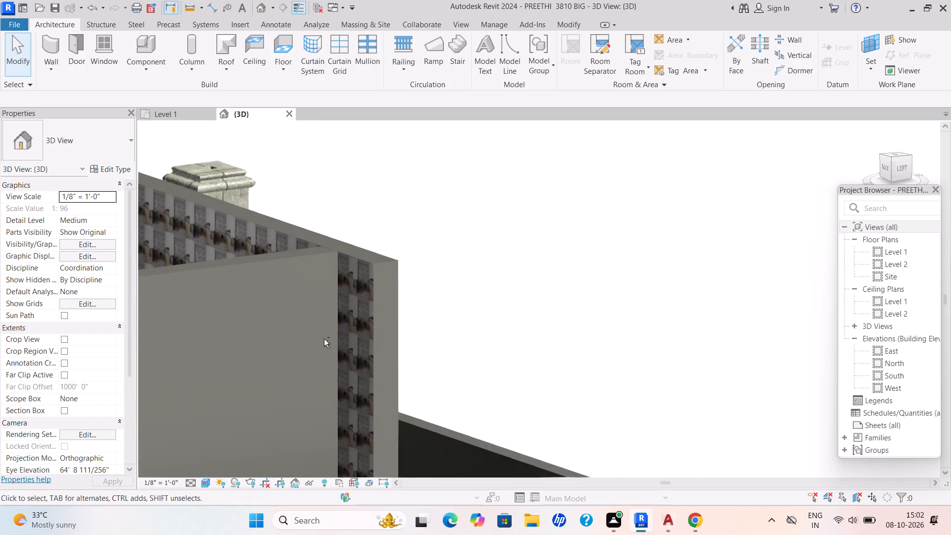
shift+middle_drag(326, 342, 390, 339)
shift+scroll(326, 343, up, 1)
middle_drag(378, 341, 515, 348)
scroll(214, 253, up, 4)
middle_drag(283, 263, 521, 275)
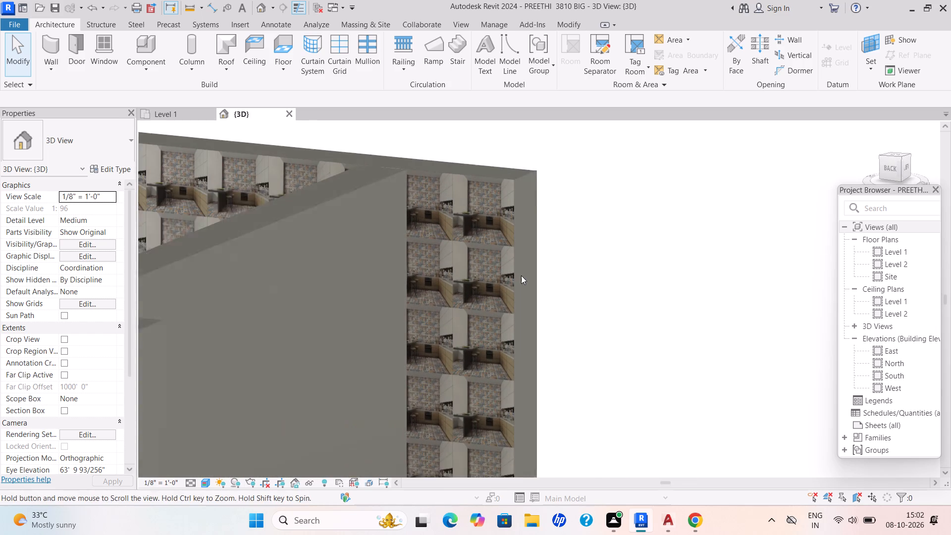
middle_drag(521, 275, 517, 274)
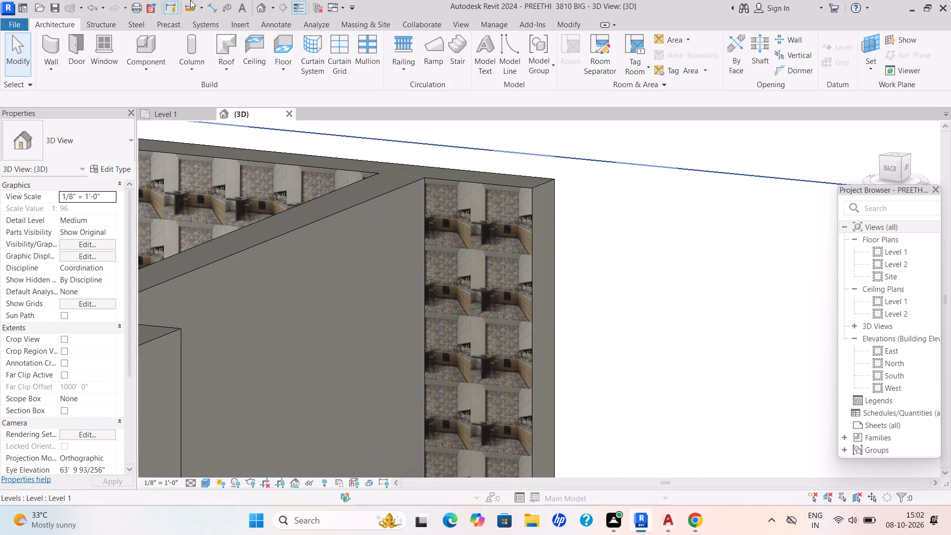
Split the kitchen's 9" front wall at its junction with the side wall, separating the short end that projects outside.
click(576, 23)
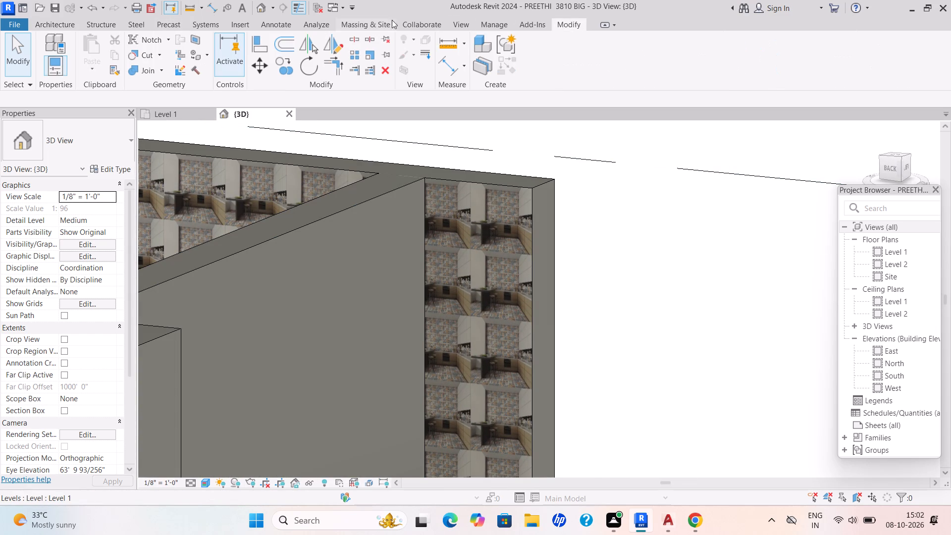
click(359, 38)
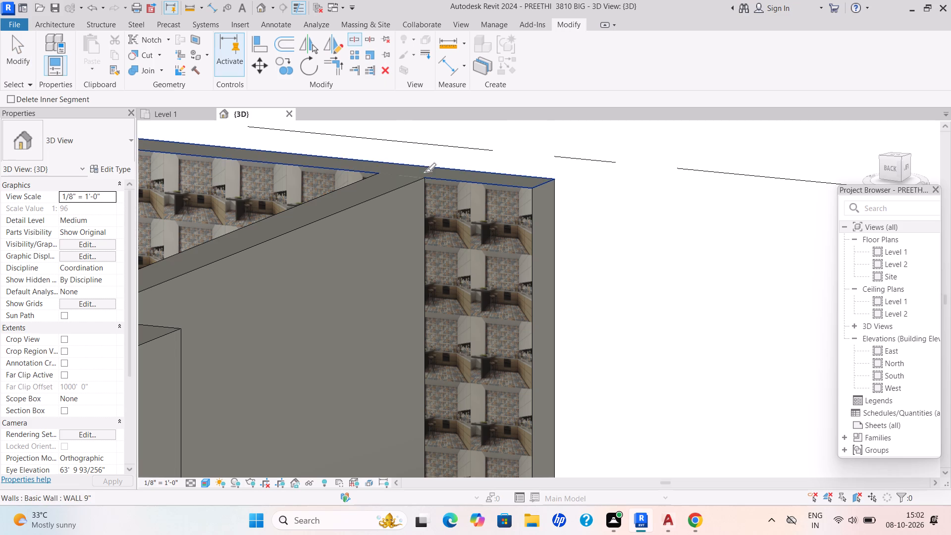
scroll(428, 182, up, 4)
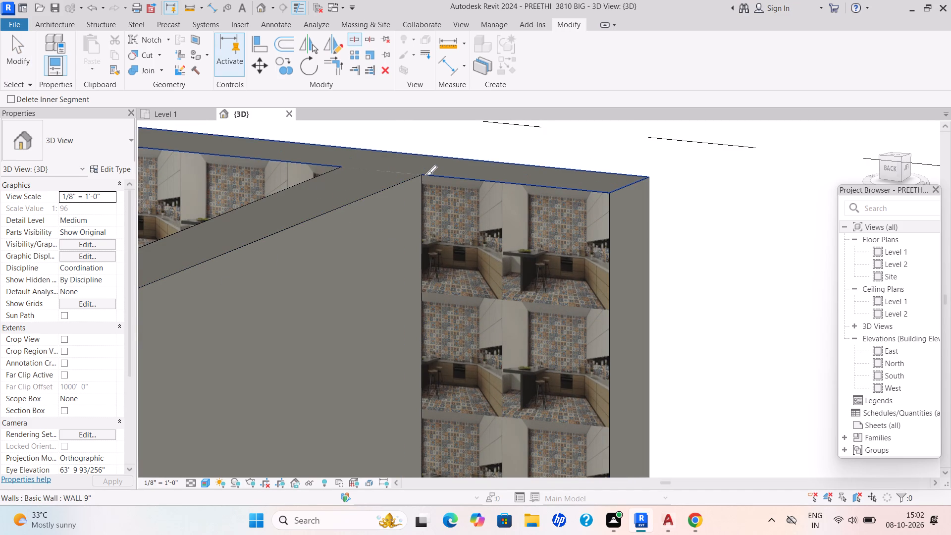
scroll(426, 174, up, 5)
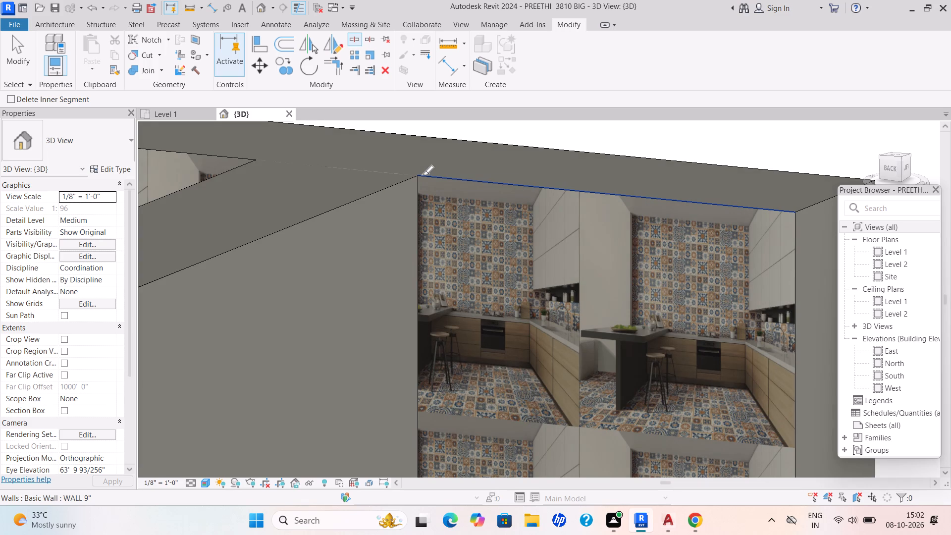
click(423, 174)
scroll(475, 210, down, 7)
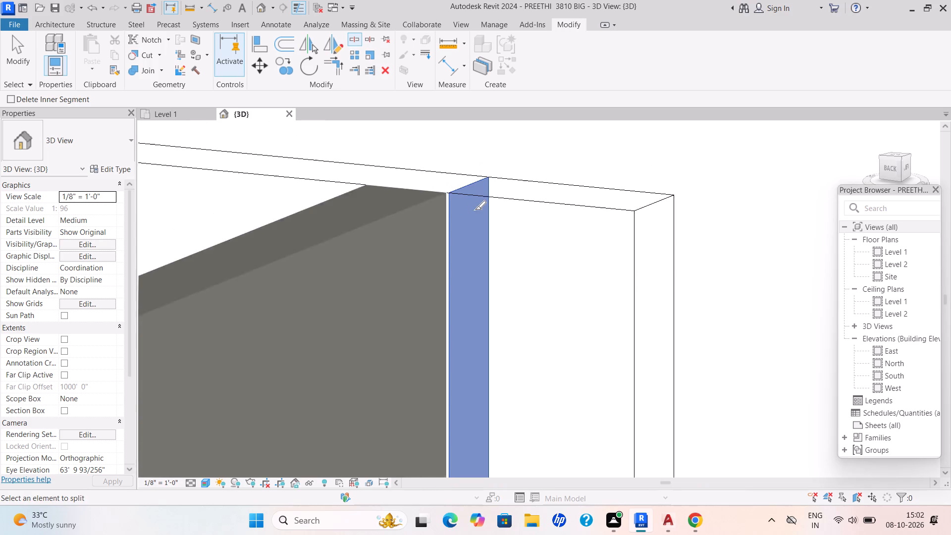
key(Escape)
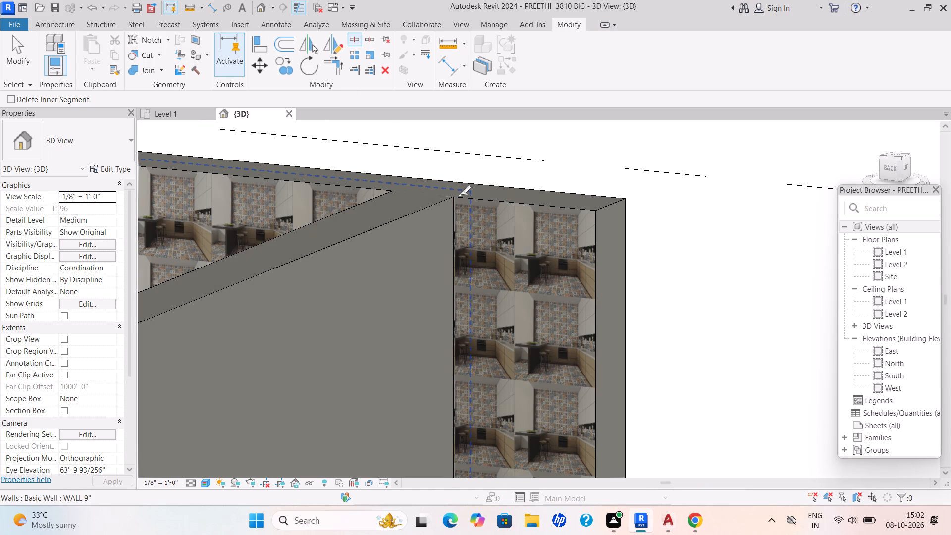
scroll(459, 195, up, 5)
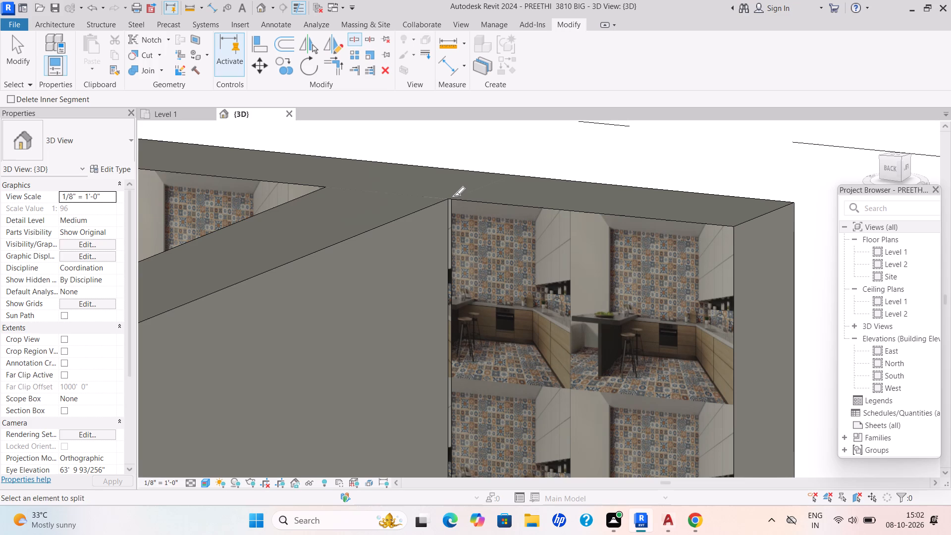
click(454, 196)
key(Escape)
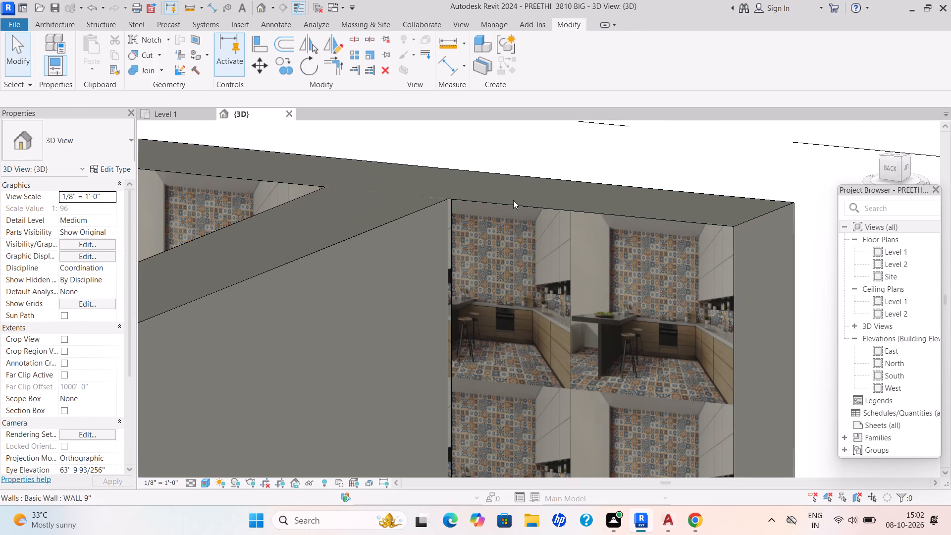
Paint the tiled face of the projecting wall end outside the kitchen with the Wood - Stained material.
scroll(506, 200, down, 3)
middle_drag(503, 199, 453, 164)
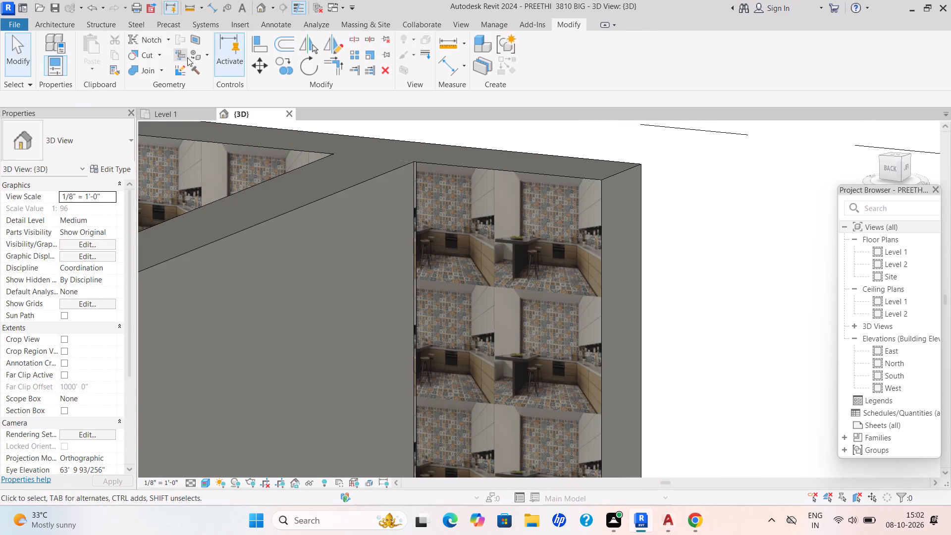
click(209, 53)
click(211, 71)
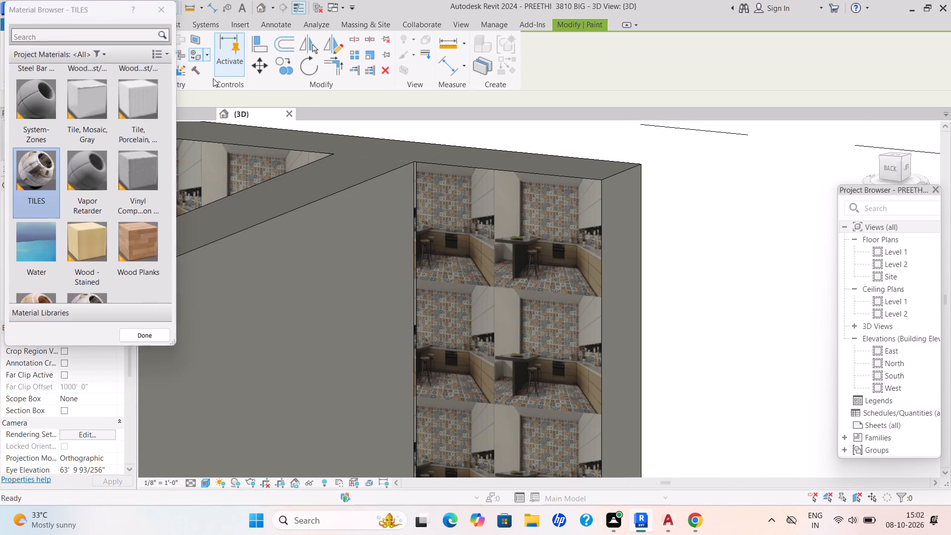
click(92, 238)
click(559, 226)
scroll(564, 227, down, 8)
key(Escape)
scroll(574, 277, down, 3)
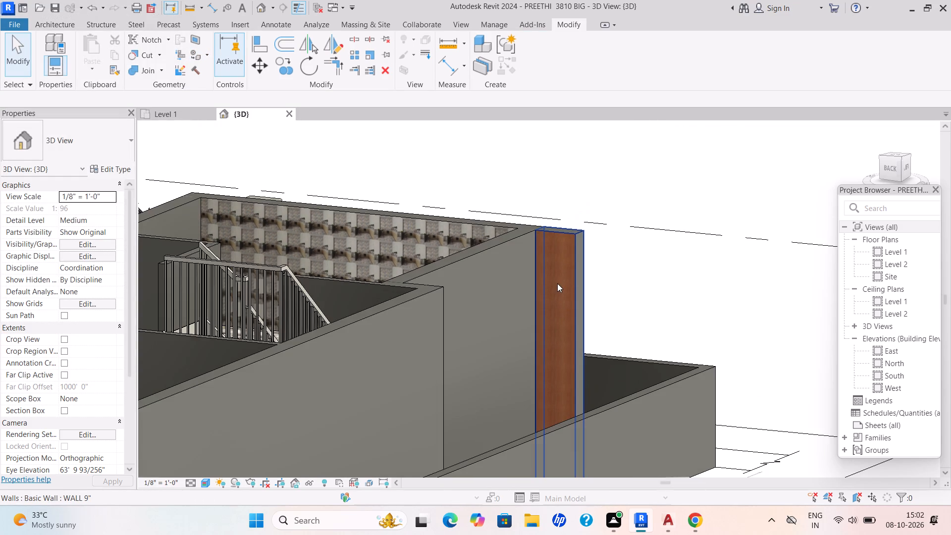
Inspect the repainted wall end, the kitchen tiling and the staircase area of the ground floor in 3D.
scroll(555, 284, down, 6)
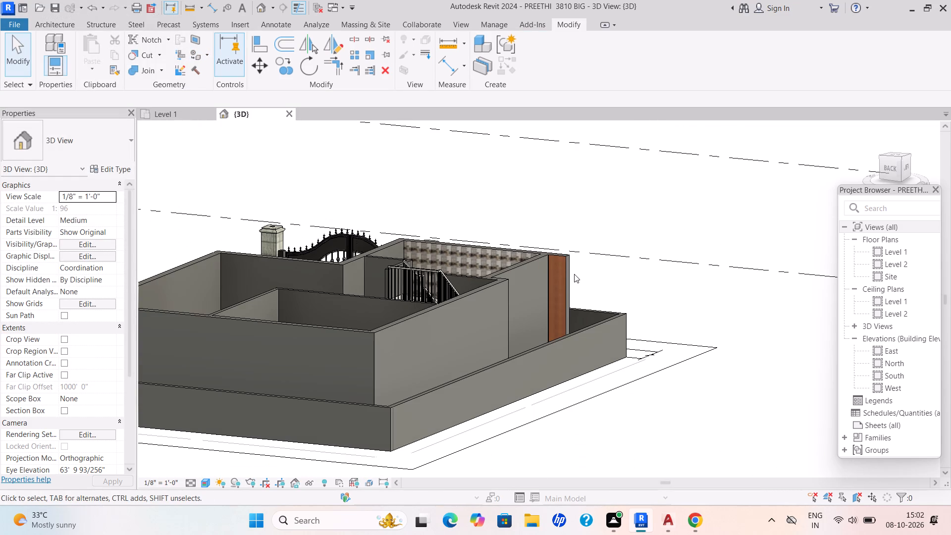
scroll(570, 336, down, 2)
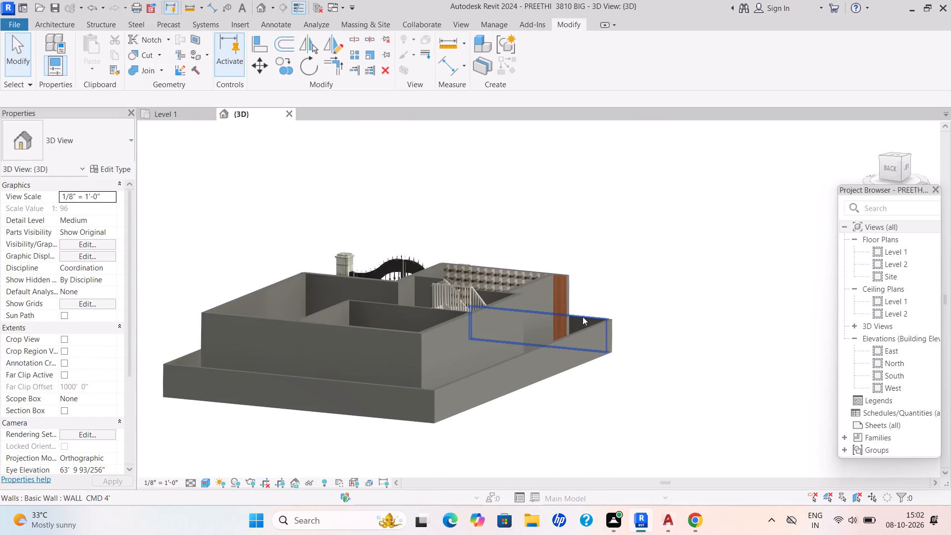
shift+middle_drag(586, 321, 460, 324)
shift+scroll(506, 323, up, 1)
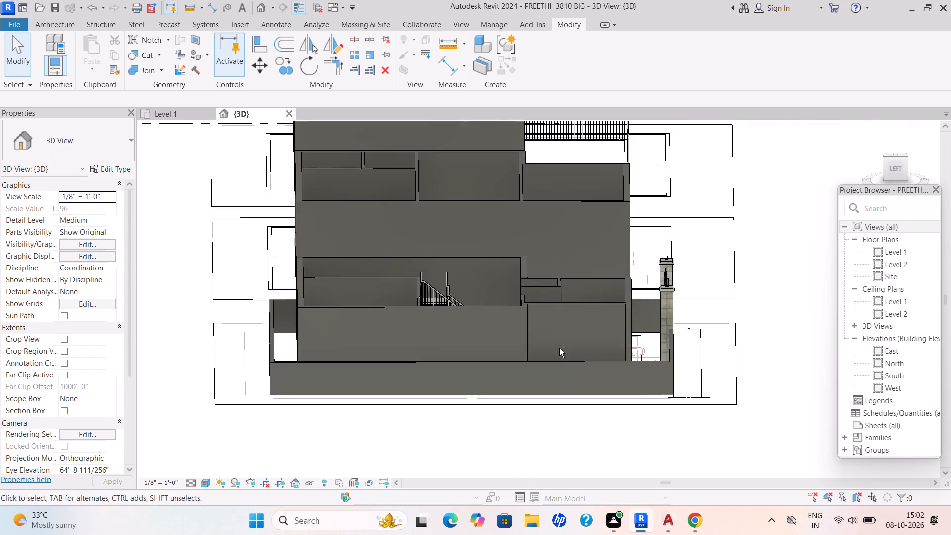
shift+middle_drag(559, 348, 427, 356)
shift+scroll(428, 356, up, 1)
shift+middle_drag(665, 365, 529, 395)
shift+scroll(526, 395, up, 1)
shift+middle_drag(520, 378, 496, 395)
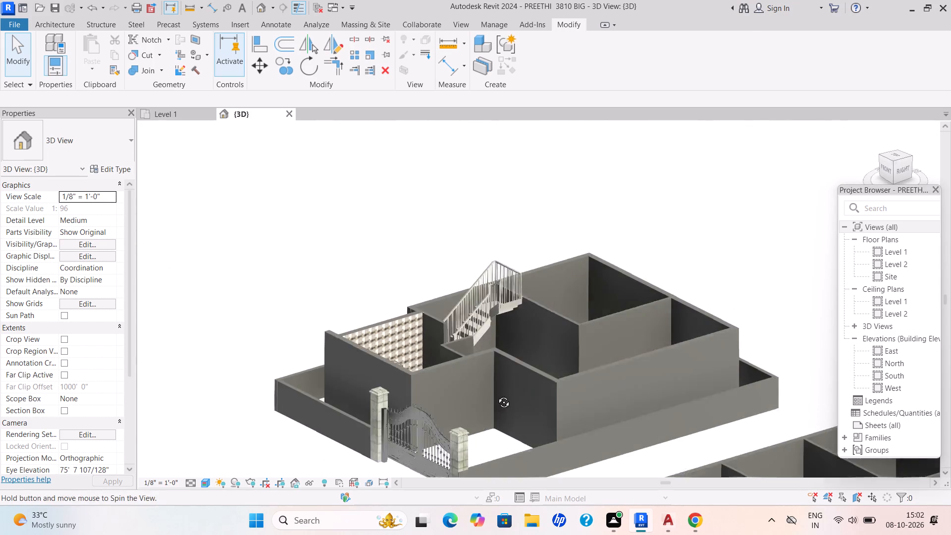
shift+middle_drag(496, 395, 496, 395)
shift+middle_drag(480, 388, 429, 437)
shift+scroll(478, 390, up, 1)
scroll(428, 434, up, 4)
shift+middle_drag(435, 390, 394, 429)
middle_drag(395, 392, 341, 443)
scroll(353, 383, up, 4)
middle_drag(353, 382, 374, 383)
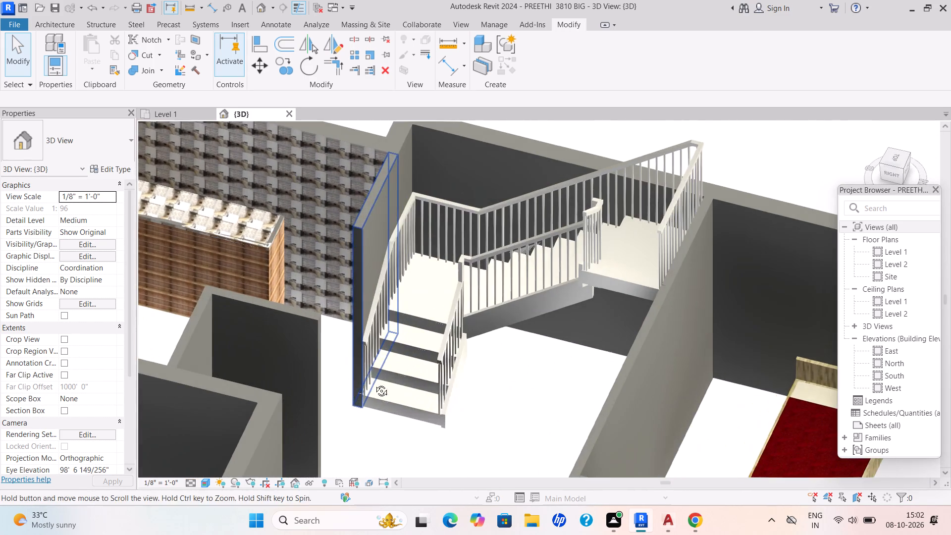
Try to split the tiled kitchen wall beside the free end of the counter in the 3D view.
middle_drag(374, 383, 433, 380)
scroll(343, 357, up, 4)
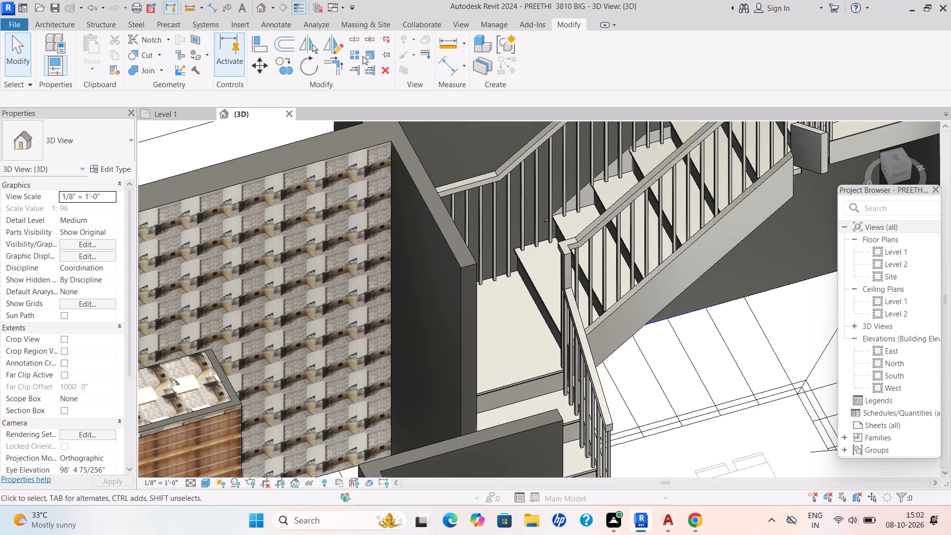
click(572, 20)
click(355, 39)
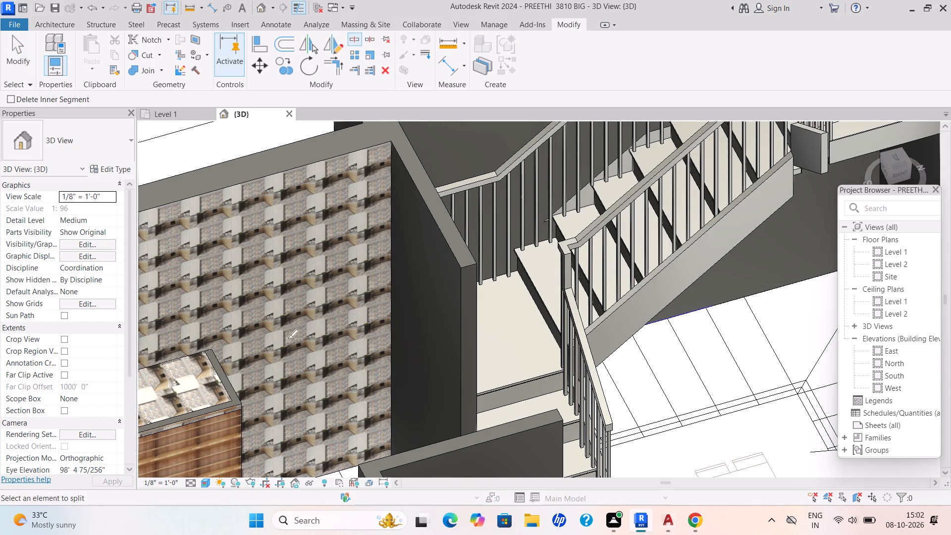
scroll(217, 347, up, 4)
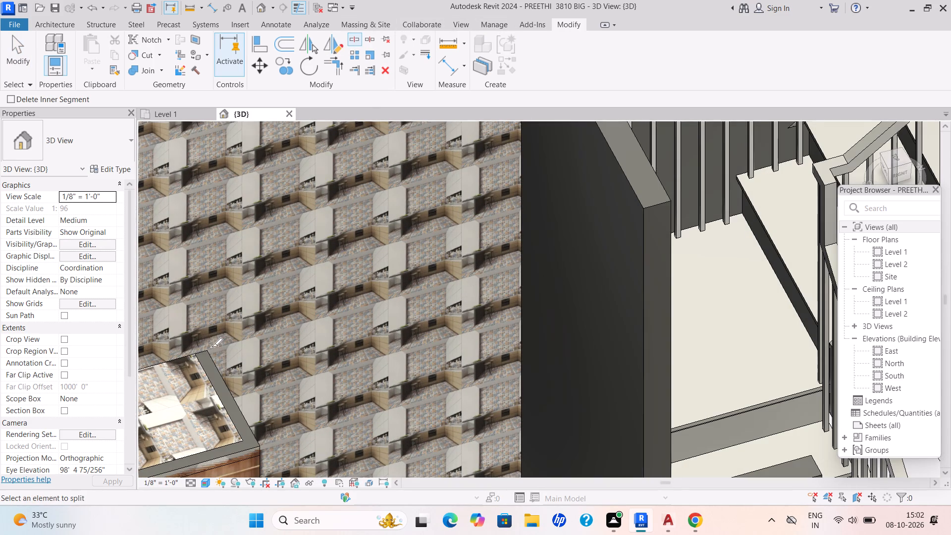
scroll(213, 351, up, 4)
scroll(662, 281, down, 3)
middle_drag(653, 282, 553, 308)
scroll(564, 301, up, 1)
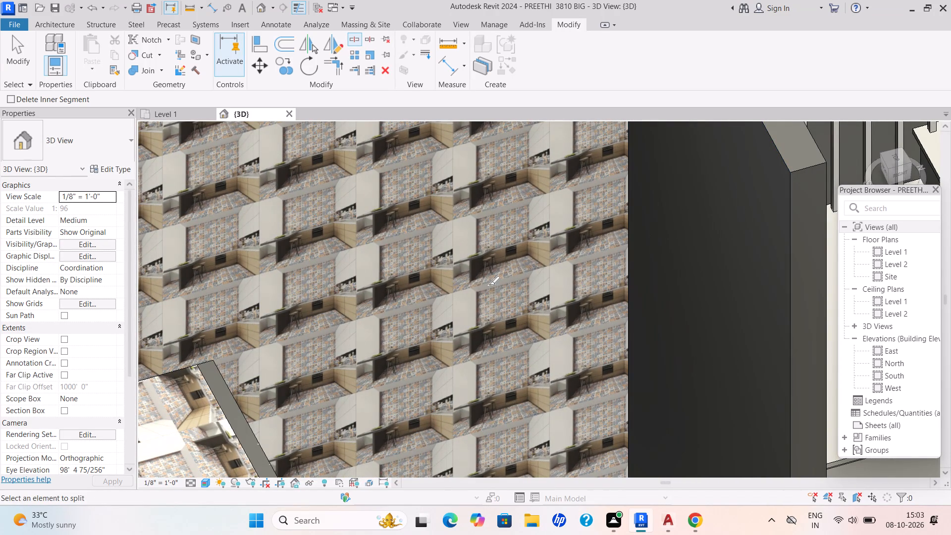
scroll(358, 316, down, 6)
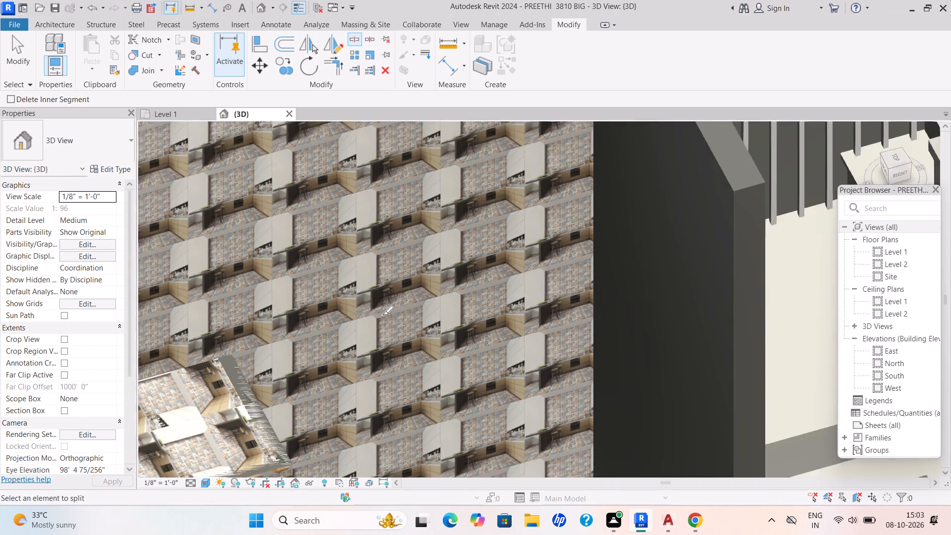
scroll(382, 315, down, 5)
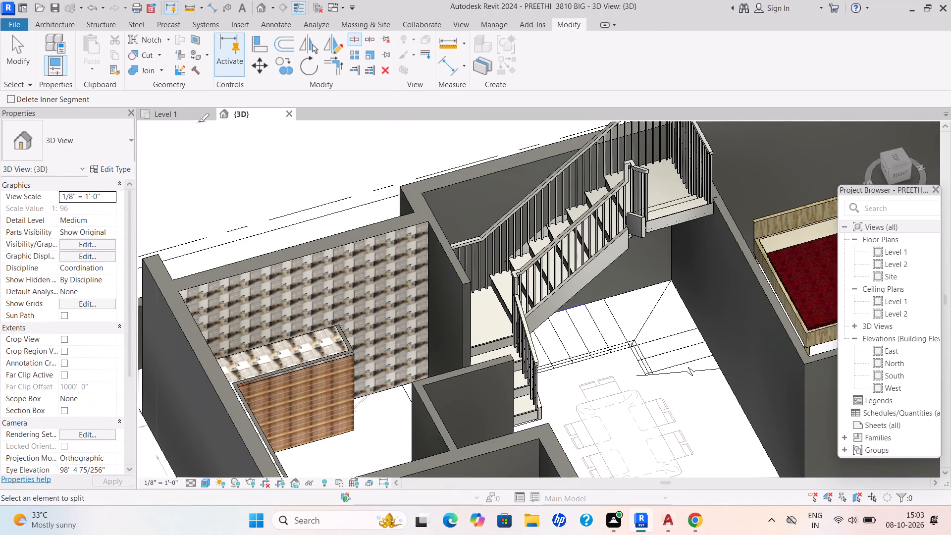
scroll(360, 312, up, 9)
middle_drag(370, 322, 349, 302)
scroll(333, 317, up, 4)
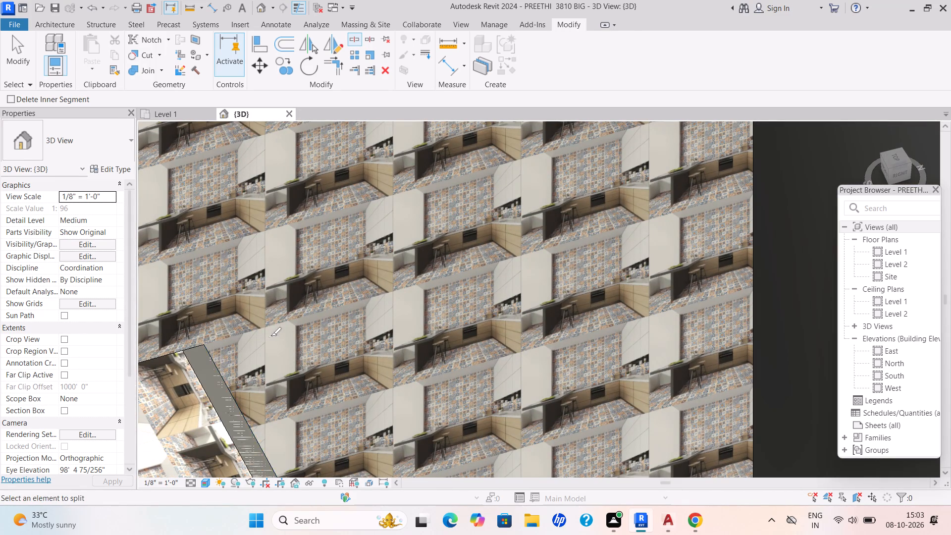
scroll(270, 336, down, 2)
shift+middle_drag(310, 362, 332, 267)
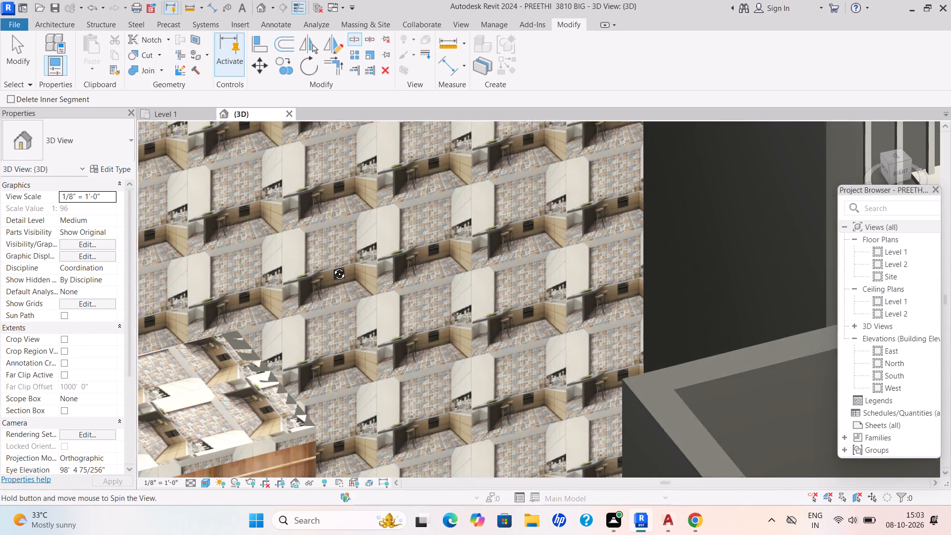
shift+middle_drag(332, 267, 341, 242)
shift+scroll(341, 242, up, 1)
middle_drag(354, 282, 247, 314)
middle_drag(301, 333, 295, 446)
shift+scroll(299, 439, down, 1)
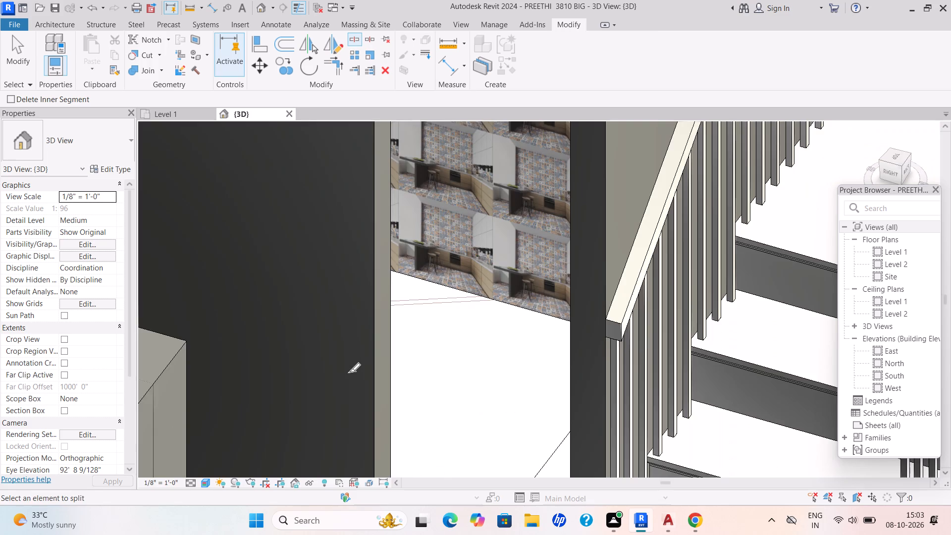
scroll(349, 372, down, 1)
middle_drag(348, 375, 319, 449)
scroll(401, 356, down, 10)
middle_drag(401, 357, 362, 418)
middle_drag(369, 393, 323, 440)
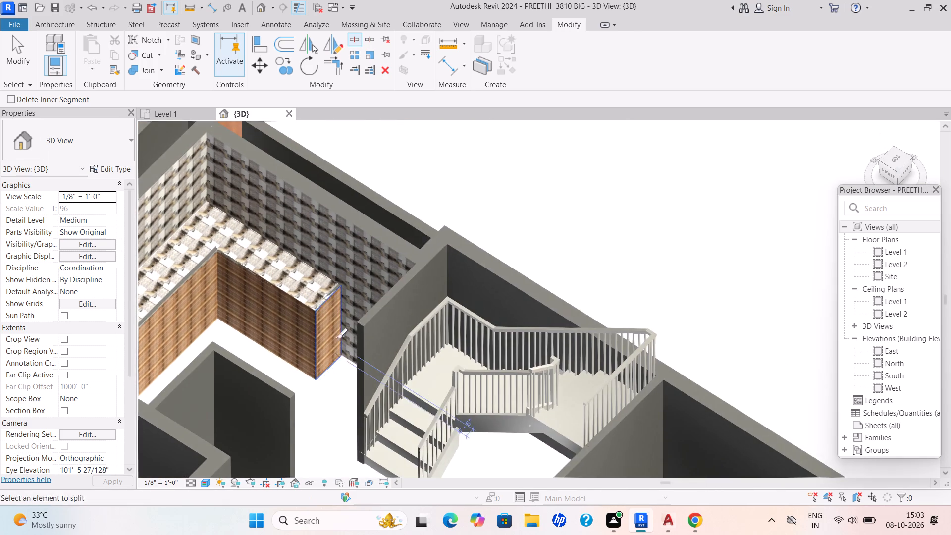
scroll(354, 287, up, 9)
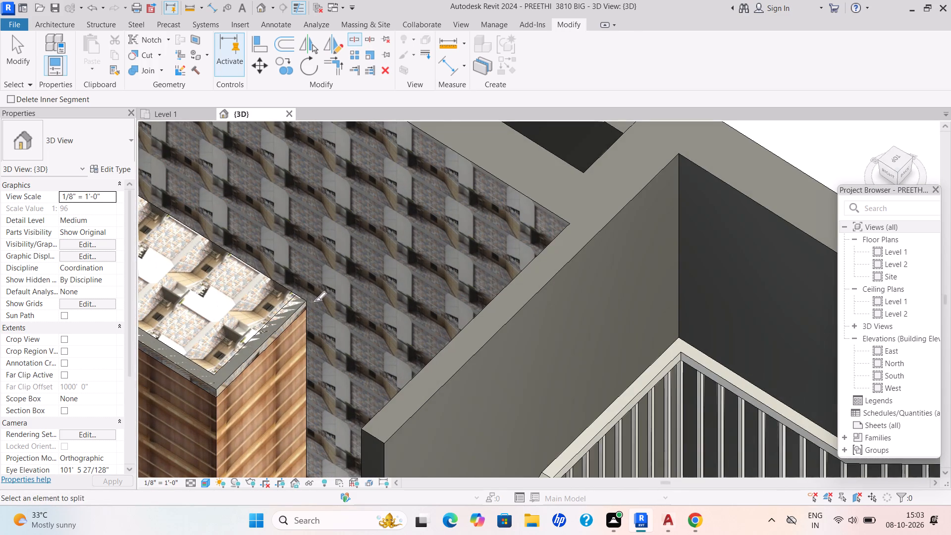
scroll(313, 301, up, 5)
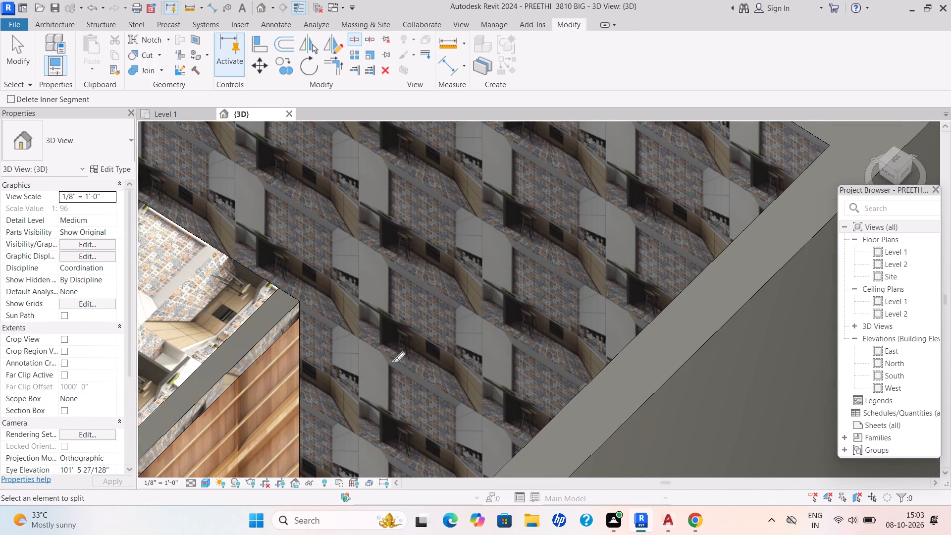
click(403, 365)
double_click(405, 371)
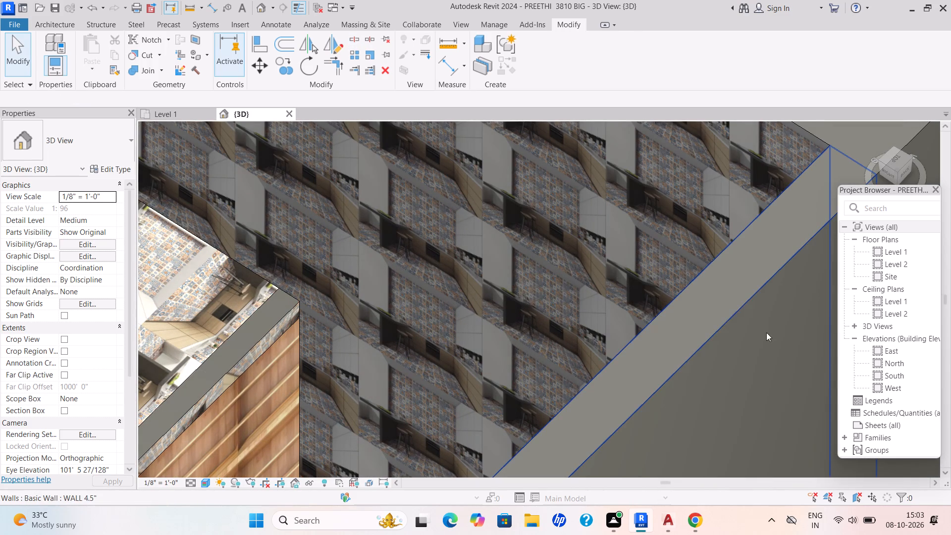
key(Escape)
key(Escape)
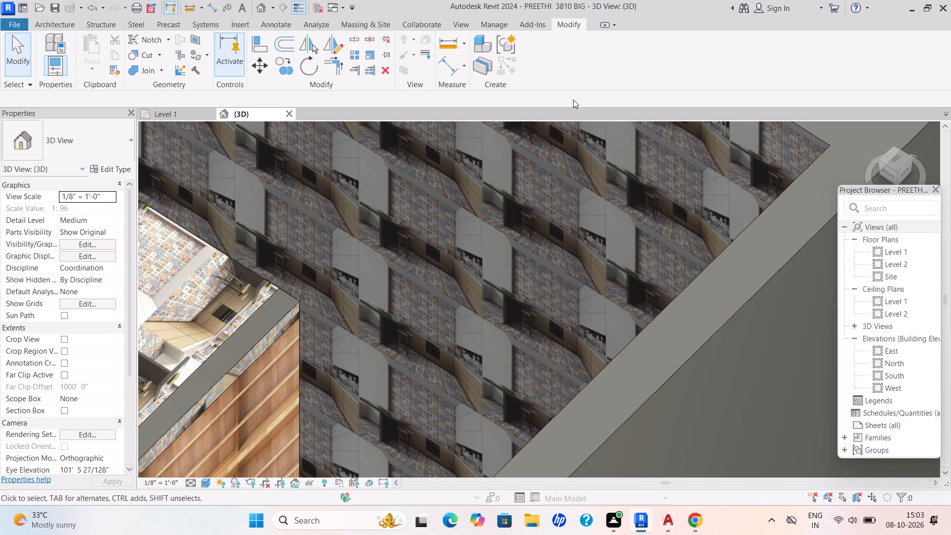
Examine the kitchen, the ground-floor staircase and the first-floor walls in 3D.
scroll(499, 154, down, 5)
scroll(464, 204, down, 11)
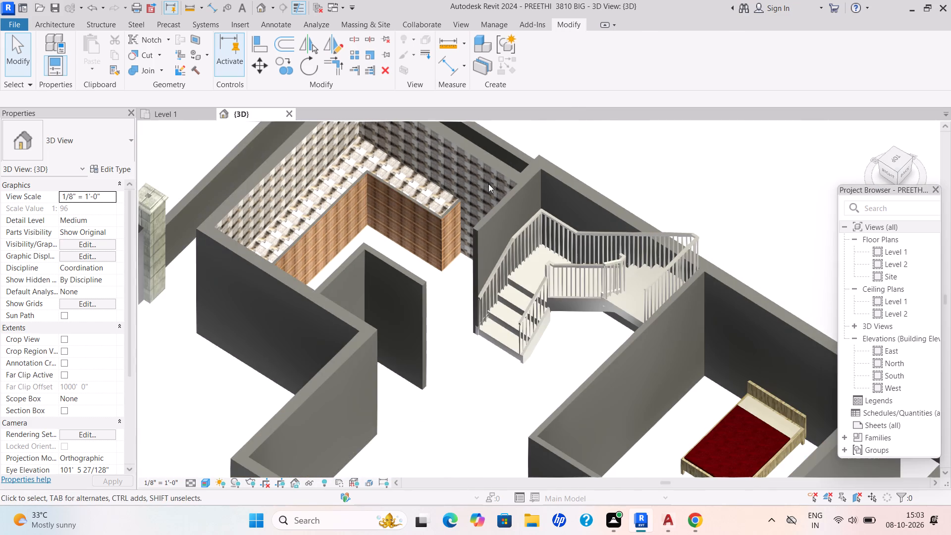
scroll(489, 185, up, 9)
scroll(490, 192, down, 2)
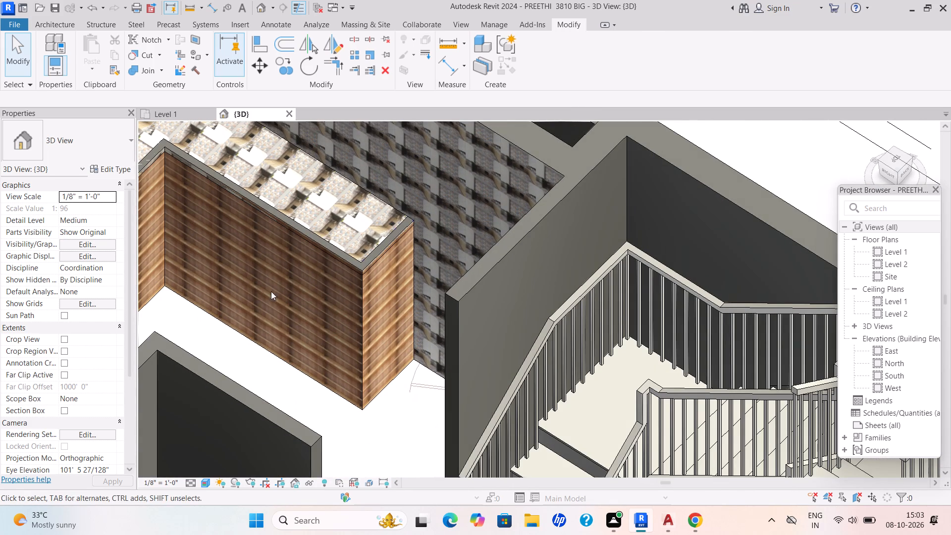
scroll(342, 256, up, 3)
scroll(367, 147, down, 4)
scroll(364, 274, down, 5)
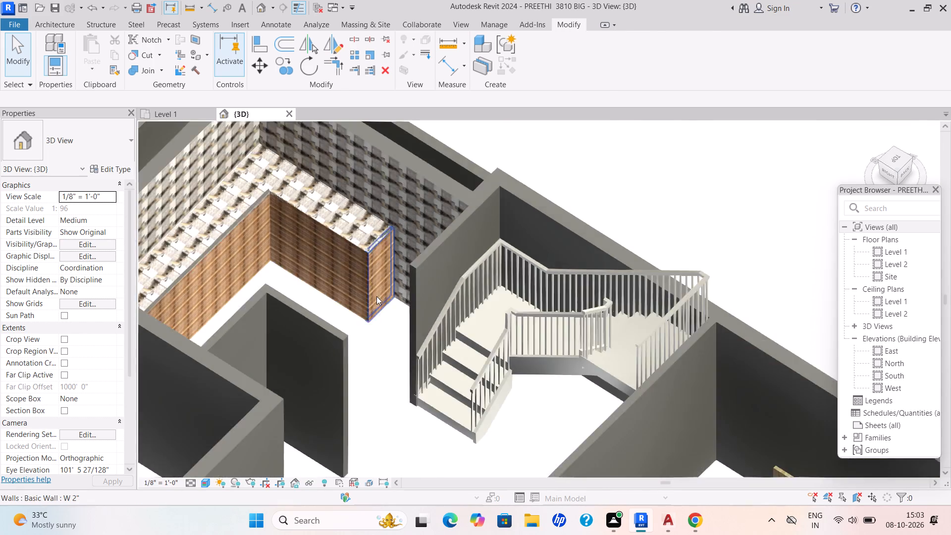
scroll(376, 296, down, 6)
shift+middle_drag(327, 447, 382, 439)
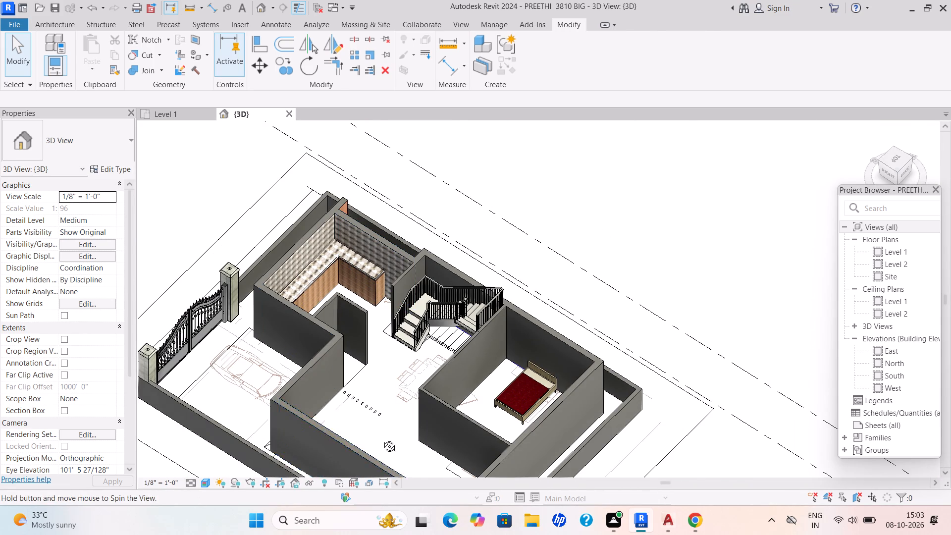
shift+middle_drag(382, 439, 475, 374)
shift+scroll(441, 405, up, 1)
shift+middle_drag(493, 408, 611, 406)
shift+scroll(636, 376, up, 1)
middle_drag(578, 342, 420, 425)
scroll(419, 425, up, 1)
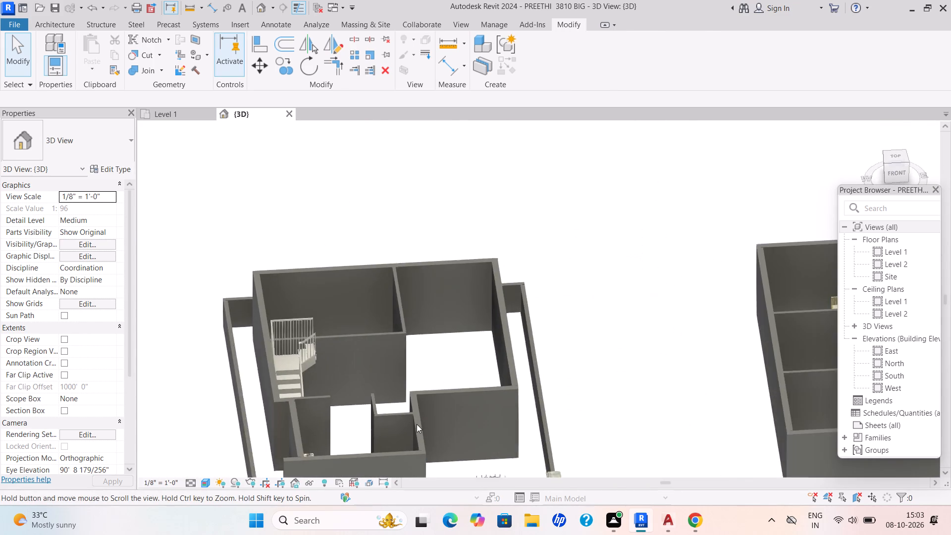
shift+middle_drag(452, 398, 421, 426)
scroll(373, 330, up, 5)
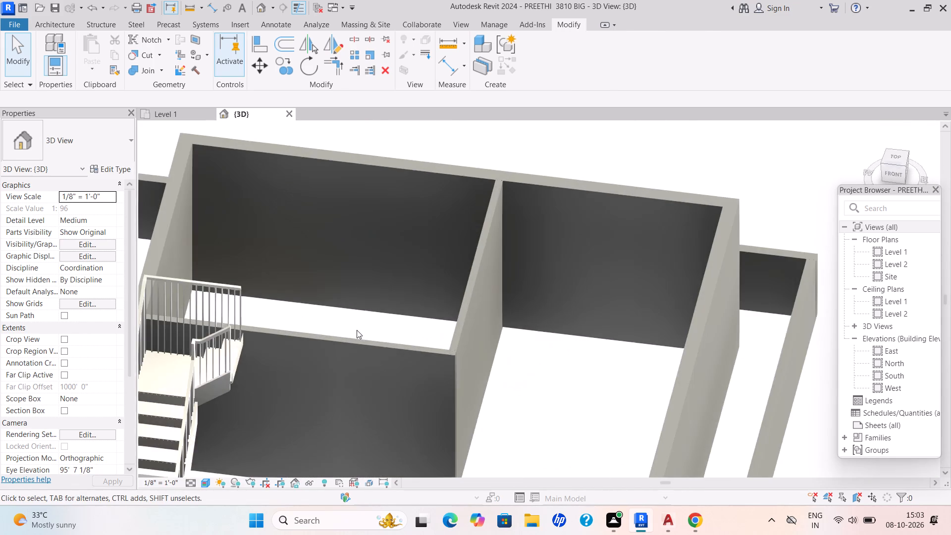
shift+middle_drag(355, 337, 379, 362)
scroll(394, 351, down, 7)
middle_drag(403, 381, 360, 406)
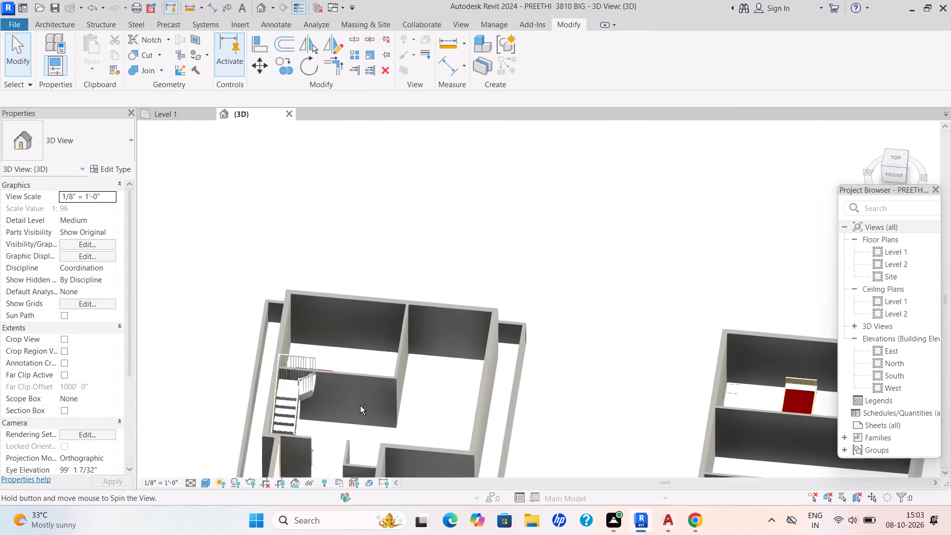
middle_drag(360, 406, 362, 406)
Delete the Handrail - Rectangular railing on the dining side of the ground-floor staircase in the Level 1 plan.
click(160, 117)
scroll(185, 198, down, 3)
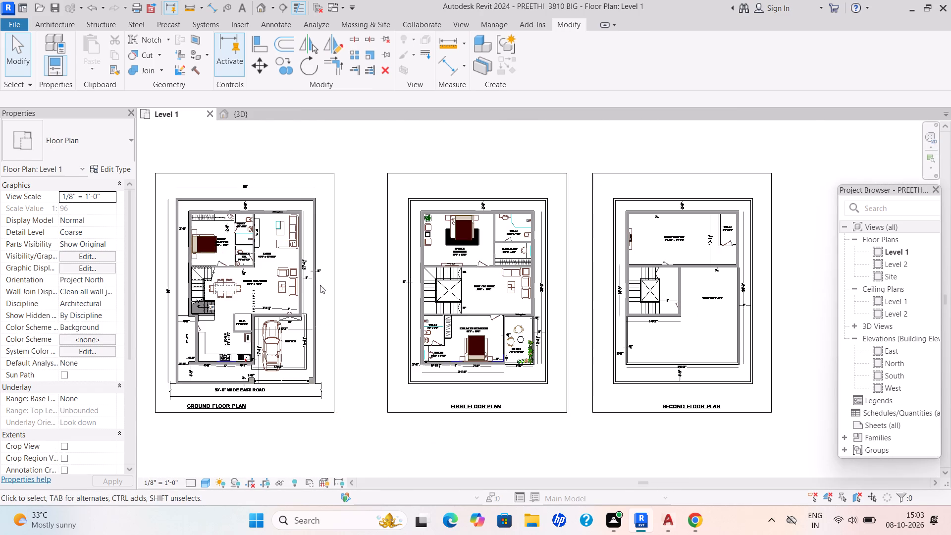
scroll(393, 308, up, 1)
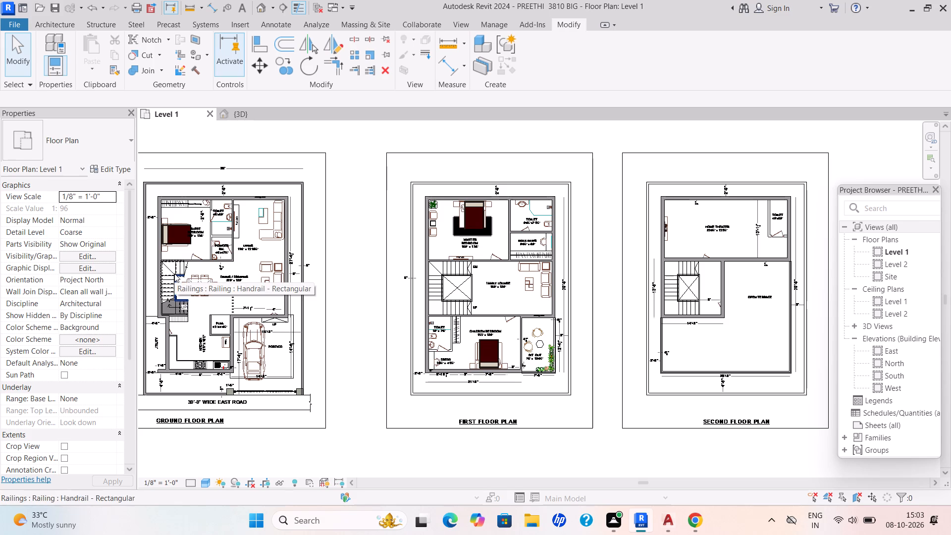
click(174, 273)
key(Delete)
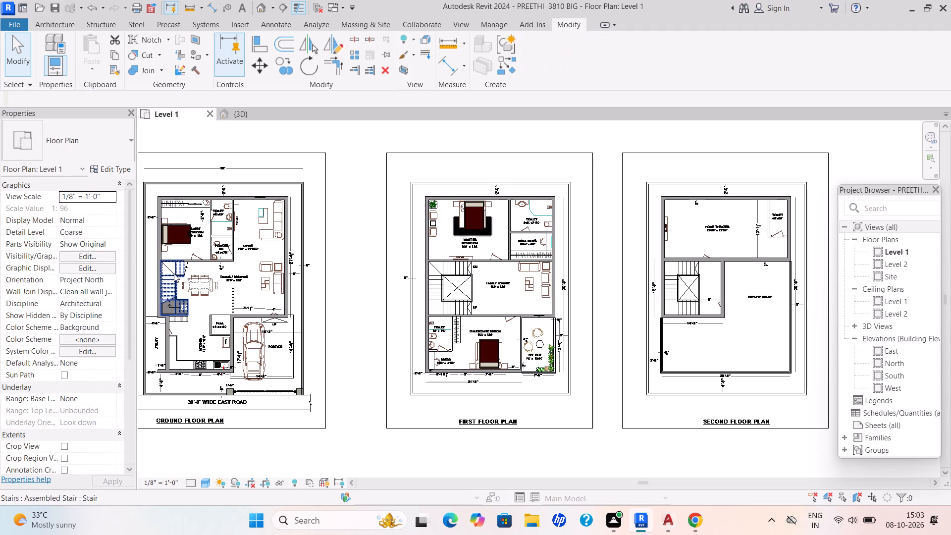
Start a sketched stair run and draw its three-sided outer boundary along the first-floor stairwell walls, between the DN and UP flight ends.
click(54, 25)
click(458, 60)
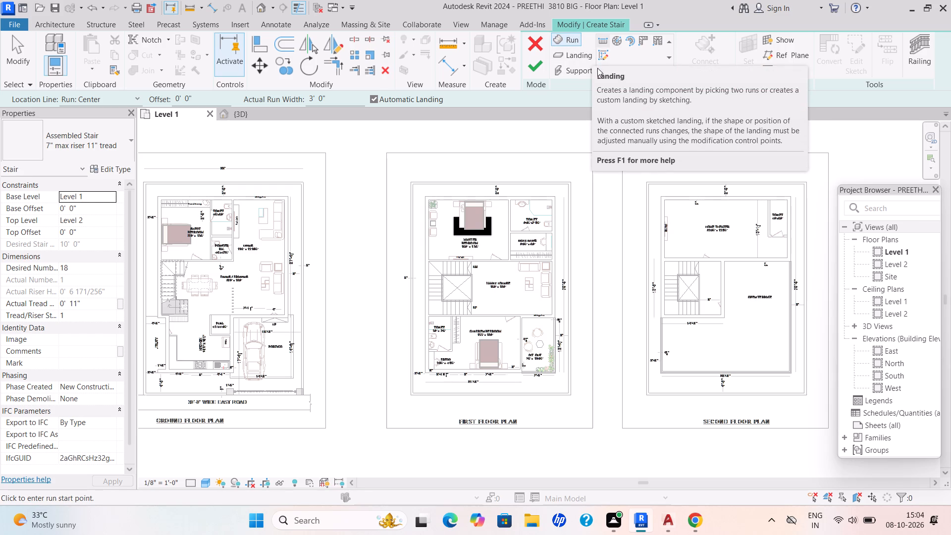
click(609, 53)
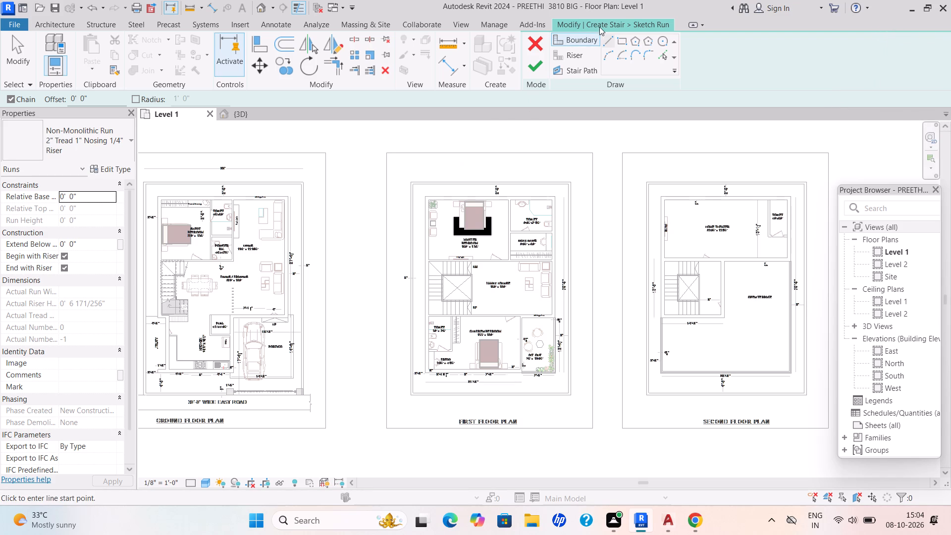
click(586, 43)
click(610, 42)
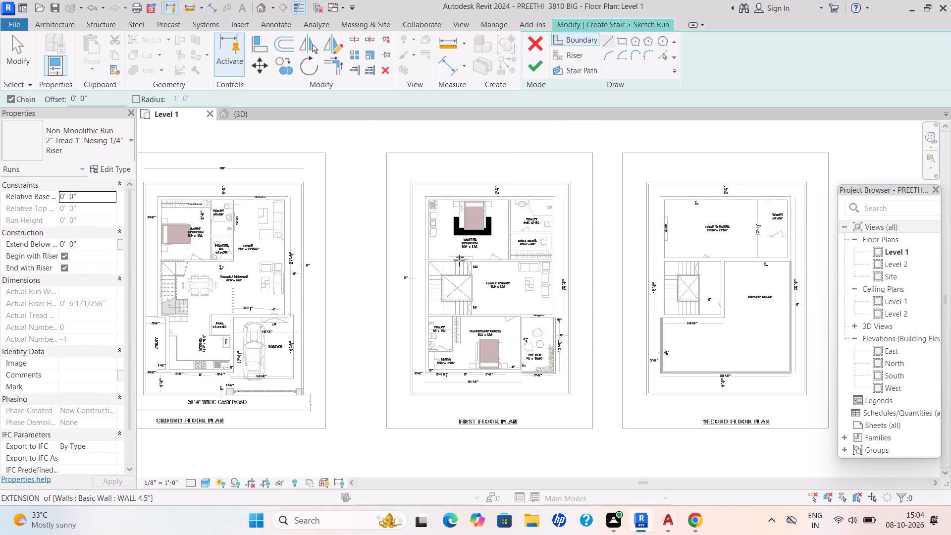
scroll(457, 282, up, 7)
scroll(500, 205, up, 4)
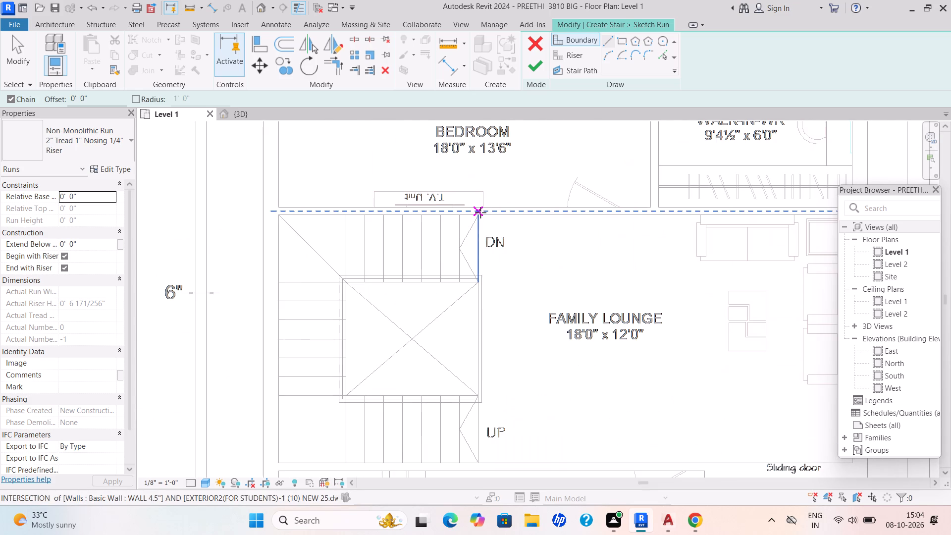
click(483, 214)
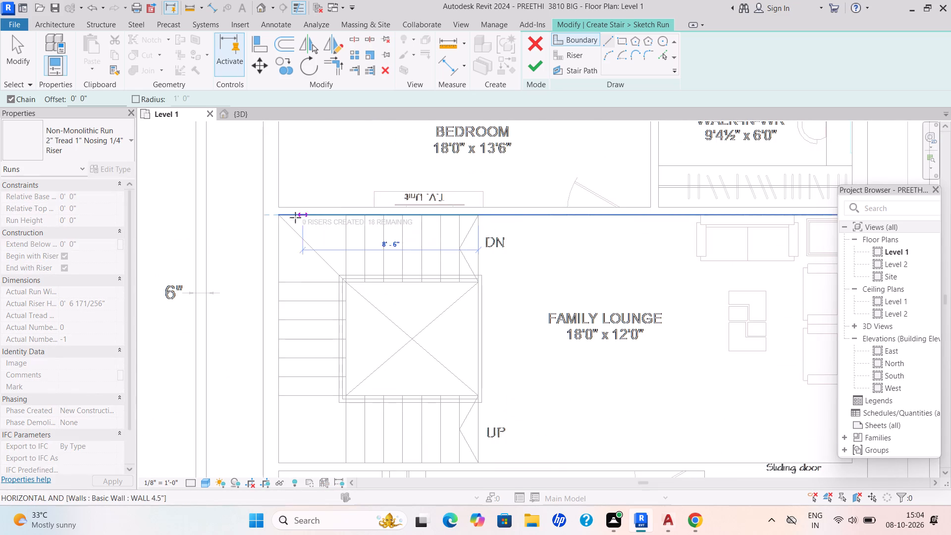
click(280, 219)
scroll(279, 347, down, 1)
middle_drag(279, 347, 311, 227)
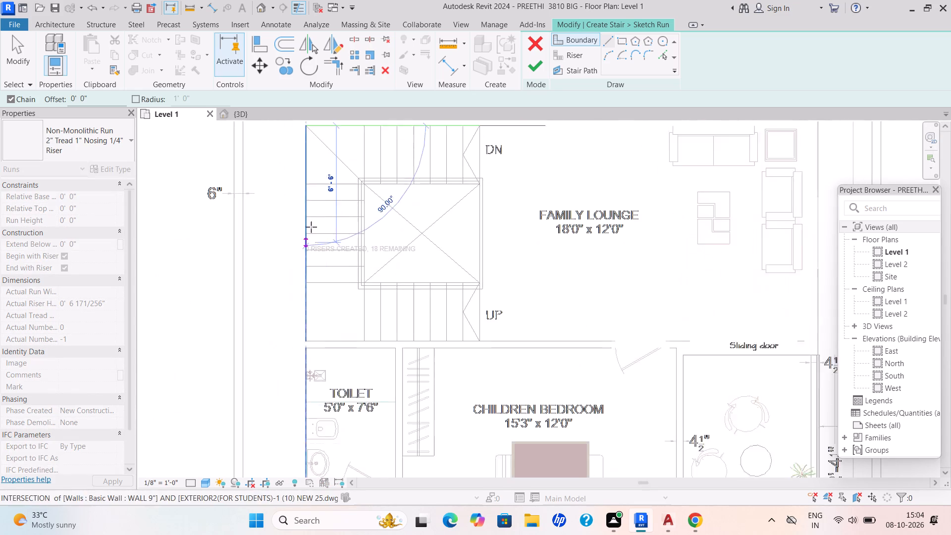
scroll(327, 322, up, 5)
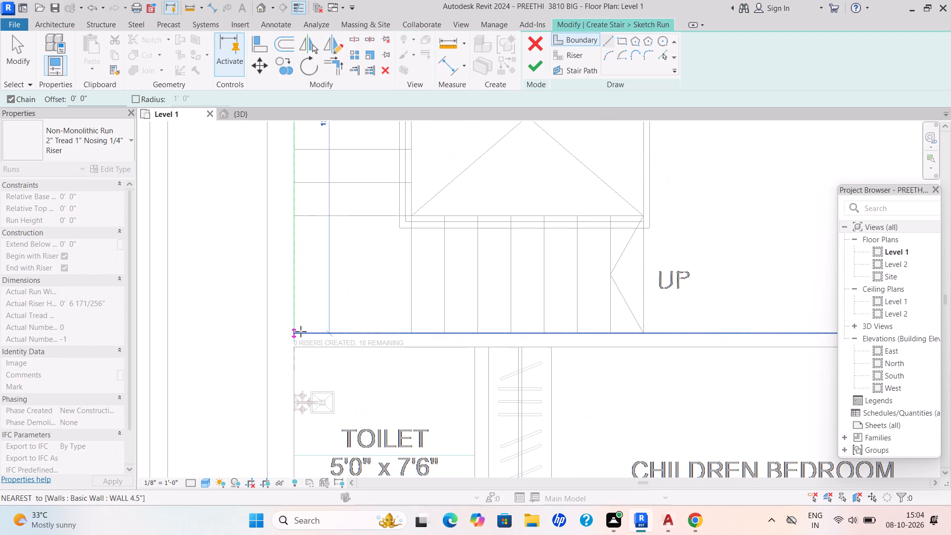
drag(297, 332, 304, 334)
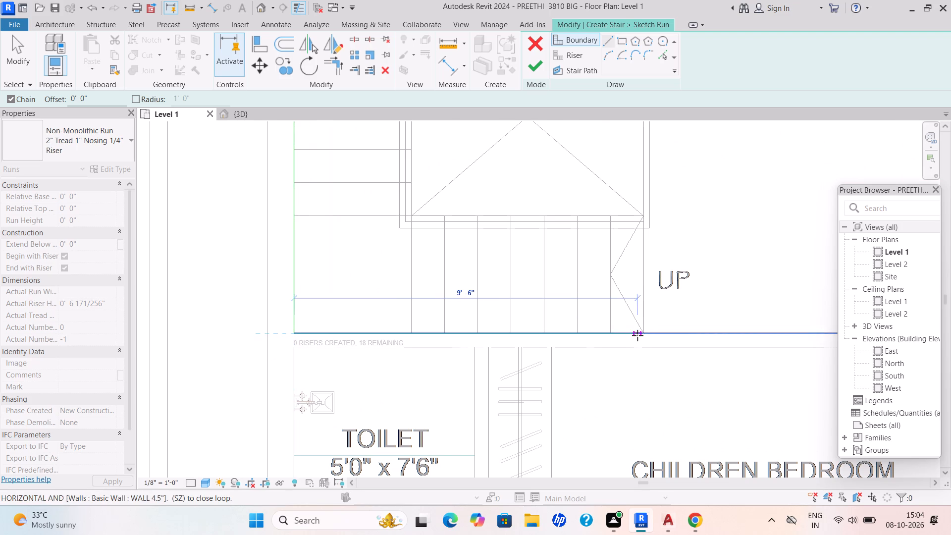
click(646, 334)
key(Escape)
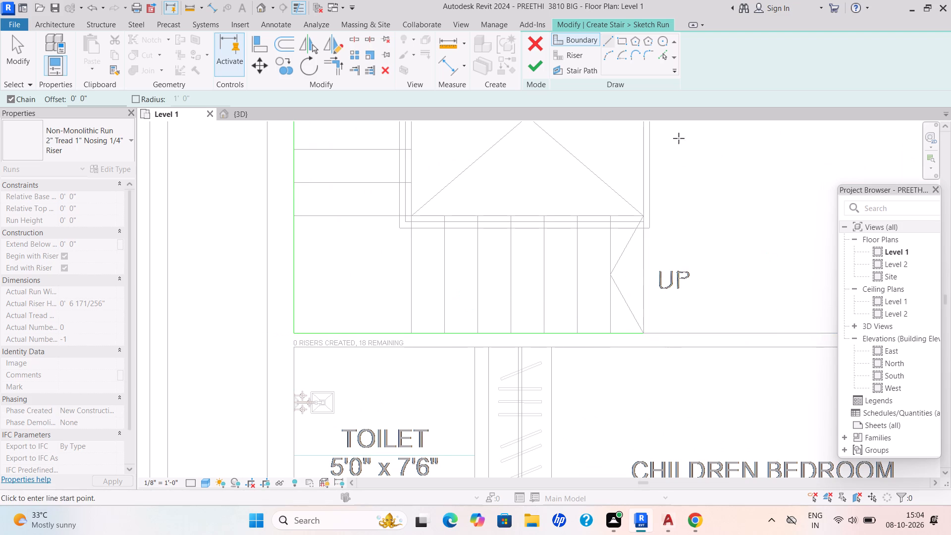
Draw the run's three-sided inner boundary along the crossed stairwell void, from the UP flight end around to the DN flight end.
scroll(546, 249, down, 1)
middle_drag(546, 251, 469, 369)
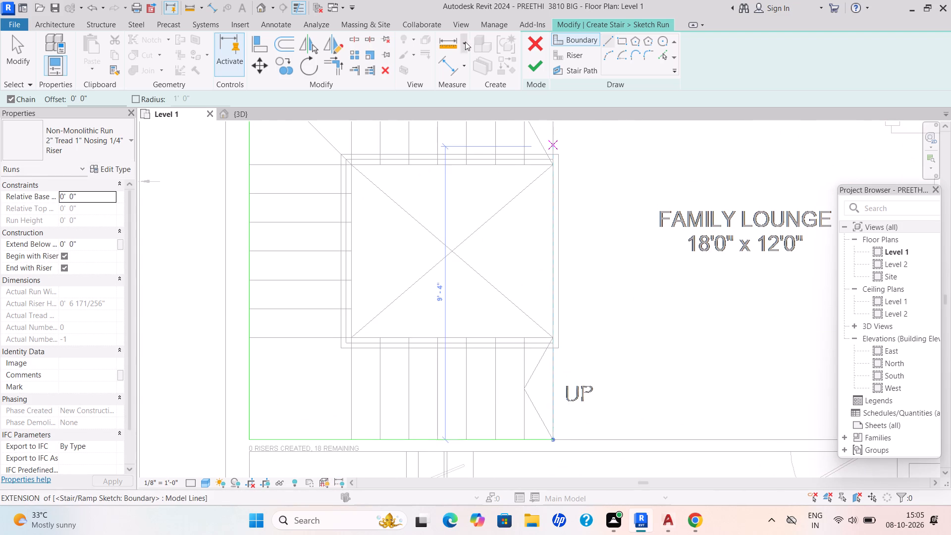
click(608, 42)
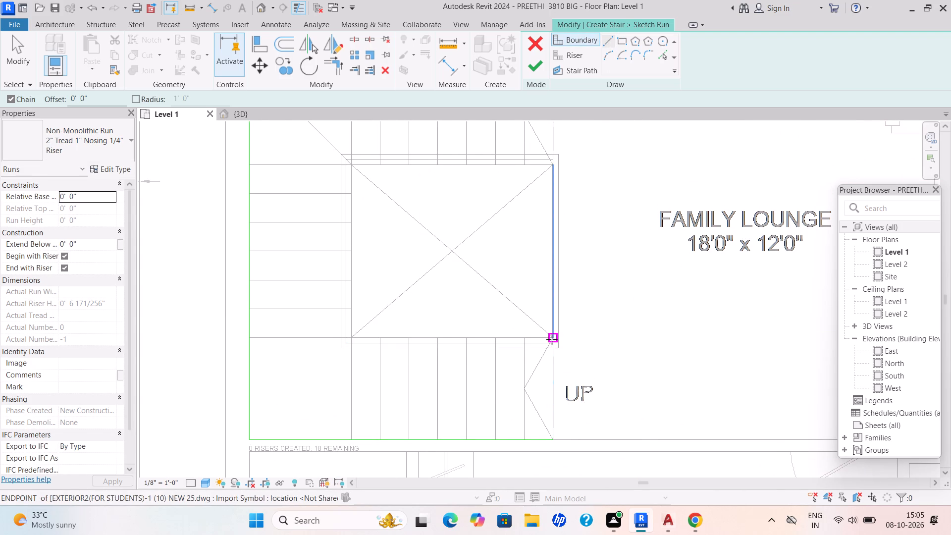
click(552, 339)
click(352, 339)
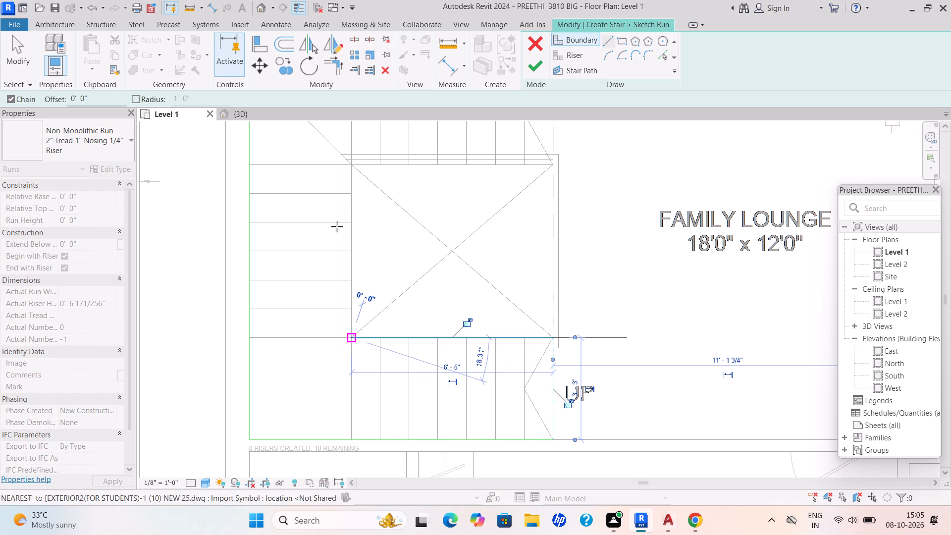
click(353, 165)
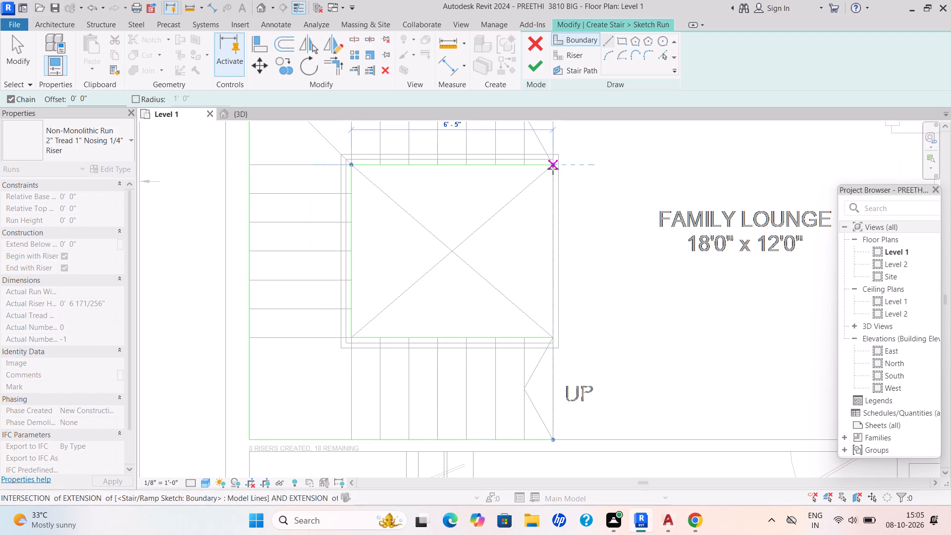
click(550, 169)
key(Escape)
Sketch the first four riser lines across the DN flight from its open end, each about 3'-3" long, over the plan's tread lines.
scroll(625, 199, down, 1)
middle_drag(591, 233, 508, 346)
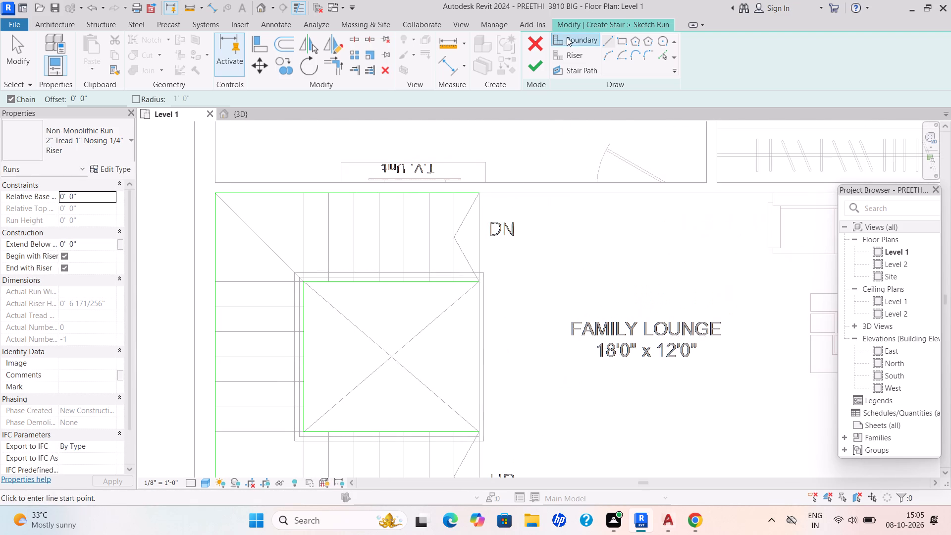
click(607, 44)
double_click(587, 58)
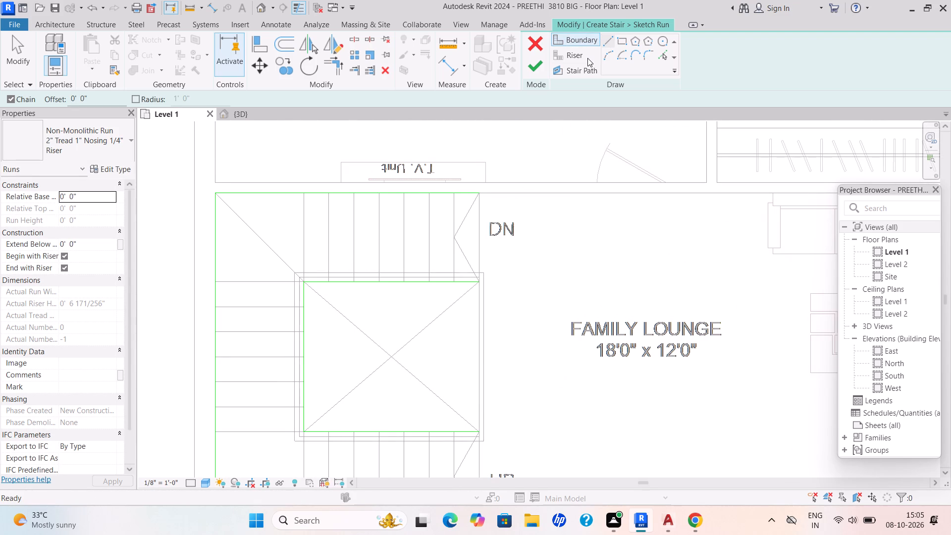
double_click(570, 58)
click(608, 42)
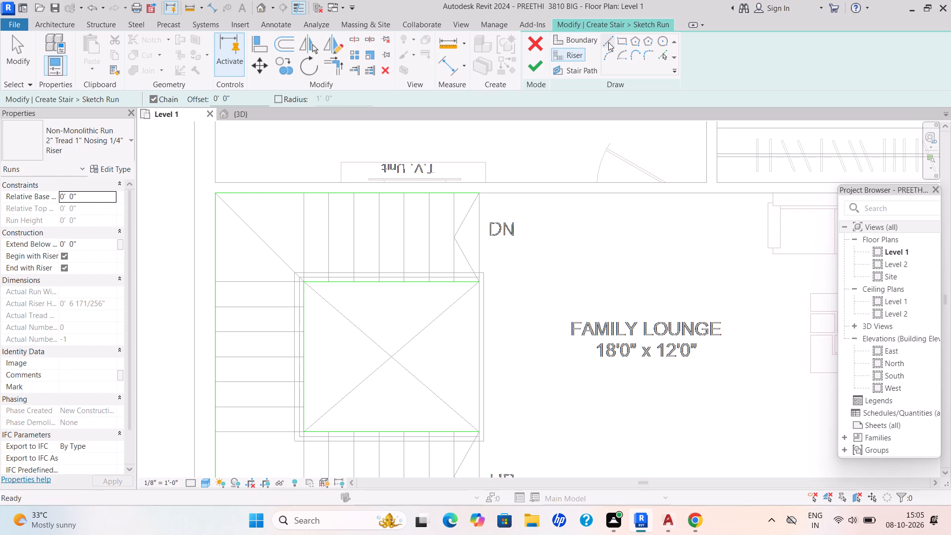
scroll(511, 250, down, 1)
middle_drag(499, 261, 472, 302)
scroll(448, 234, up, 4)
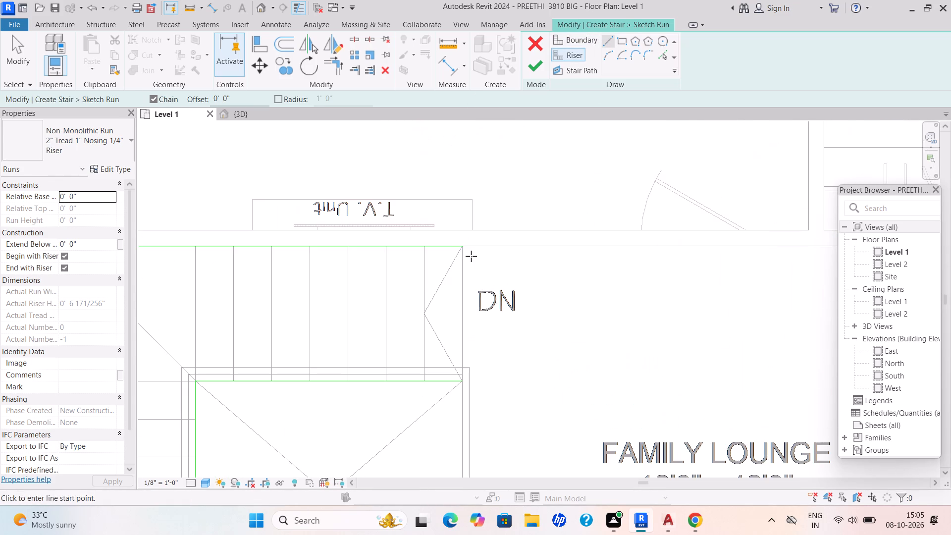
drag(462, 243, 460, 266)
click(467, 381)
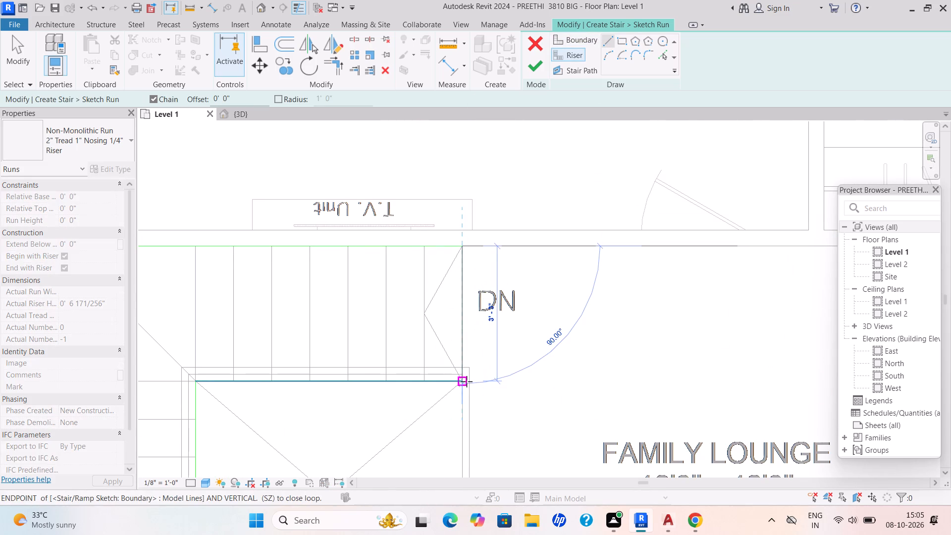
key(Escape)
click(427, 249)
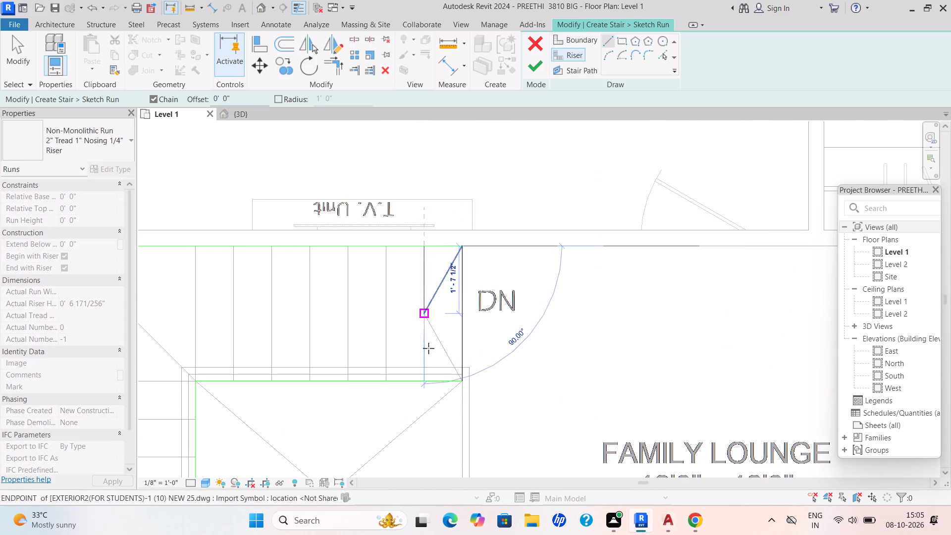
click(424, 381)
key(Escape)
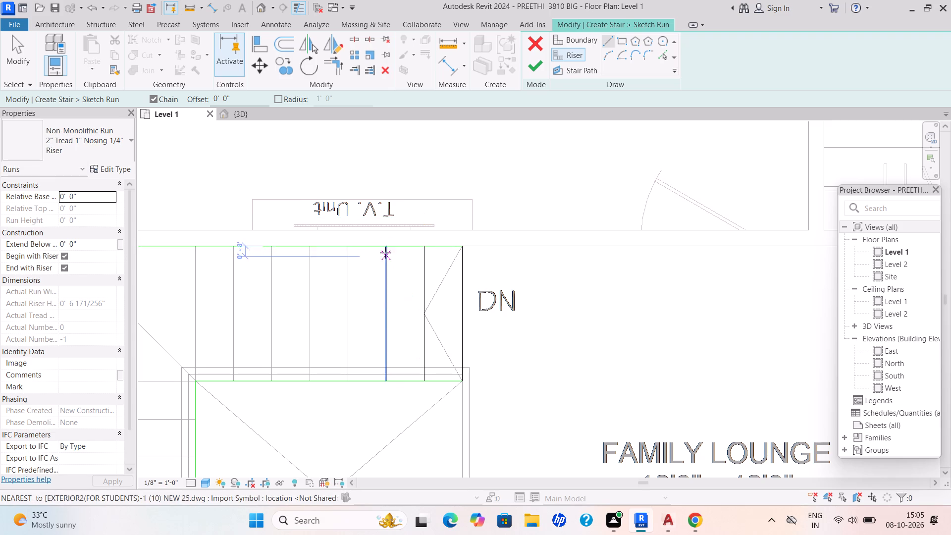
drag(388, 246, 388, 252)
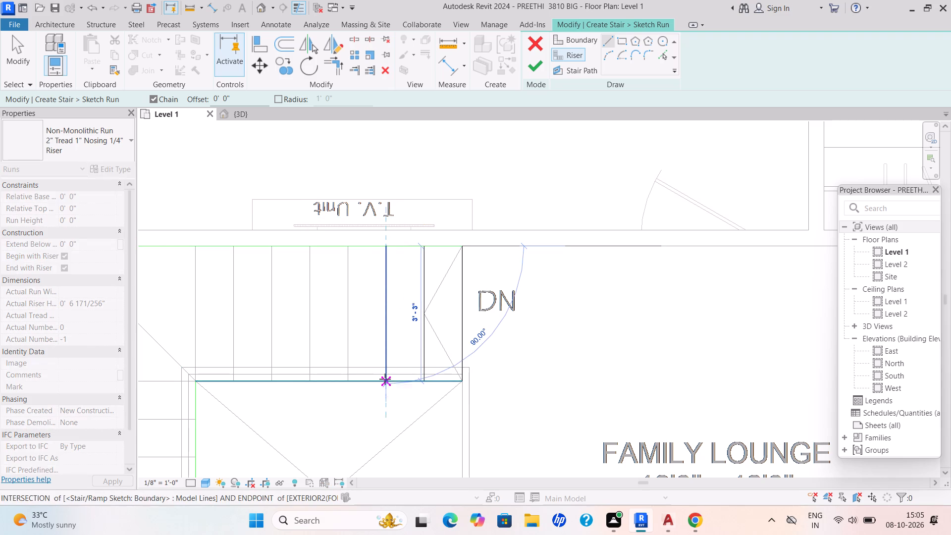
click(385, 379)
click(347, 245)
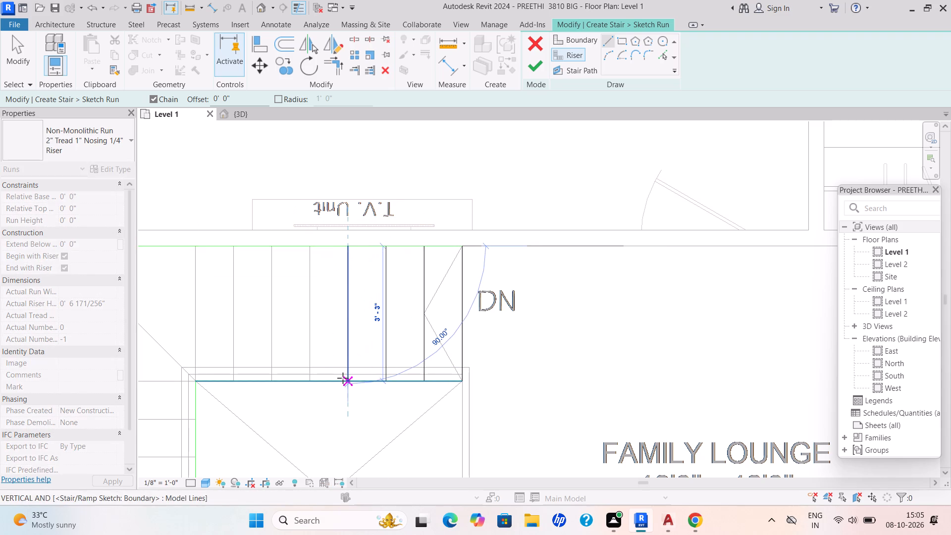
scroll(348, 371, up, 4)
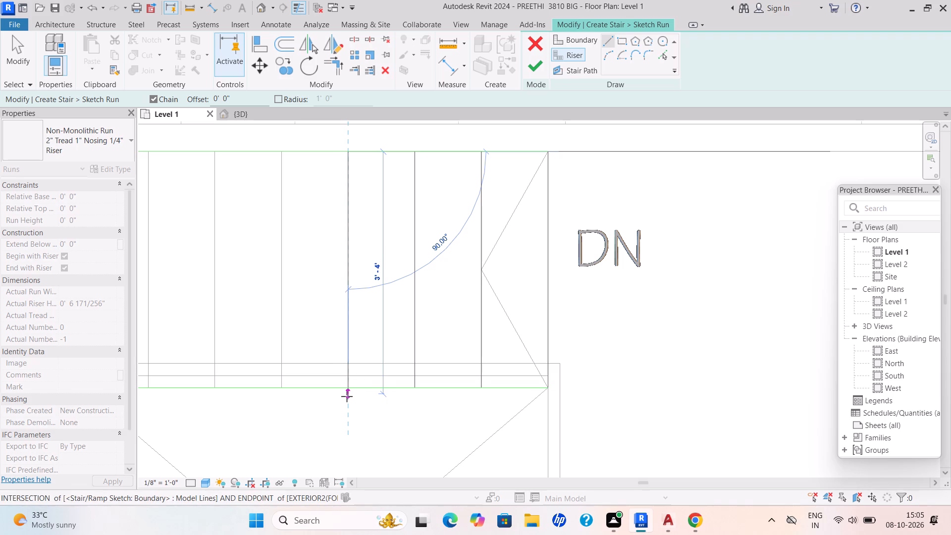
click(350, 385)
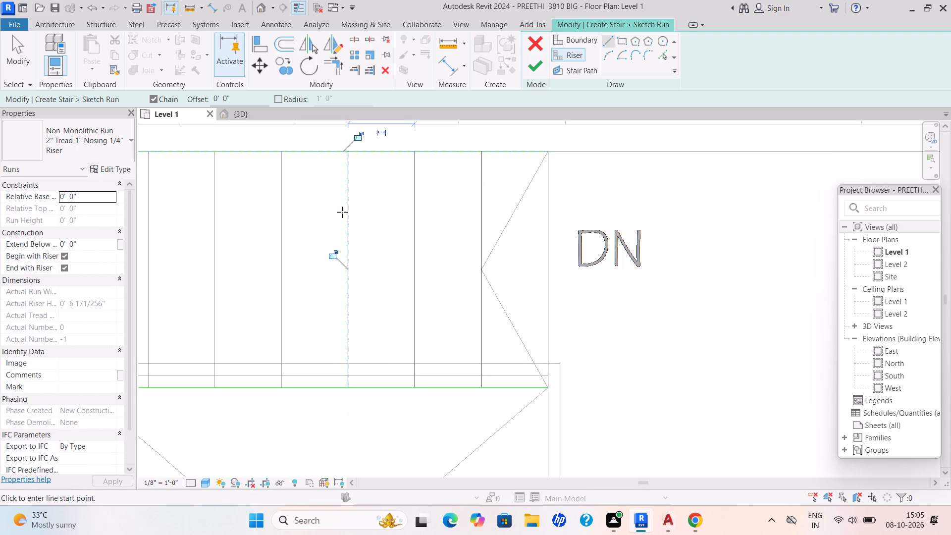
Sketch the remaining four riser lines of the DN flight, about 0'-11" apart, ending at the void's inner corner.
drag(279, 155, 279, 160)
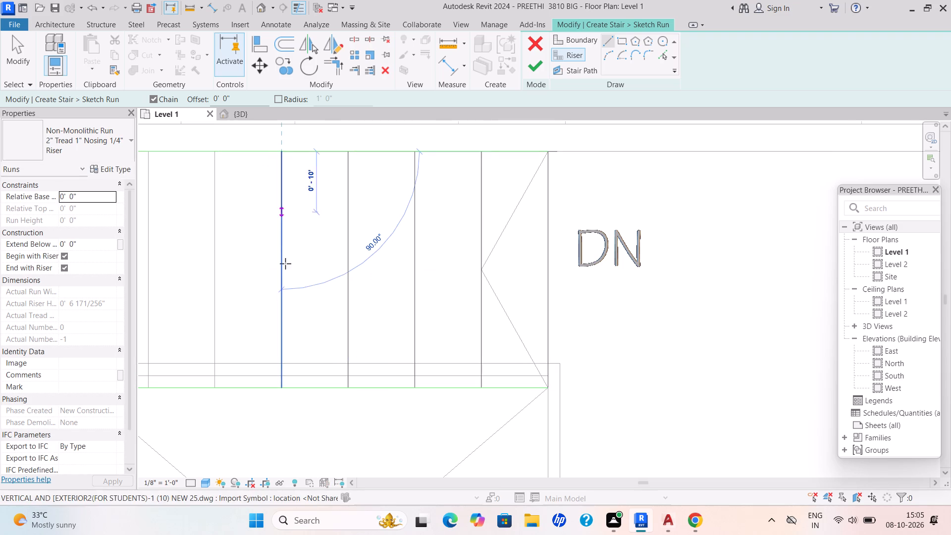
click(282, 385)
click(213, 150)
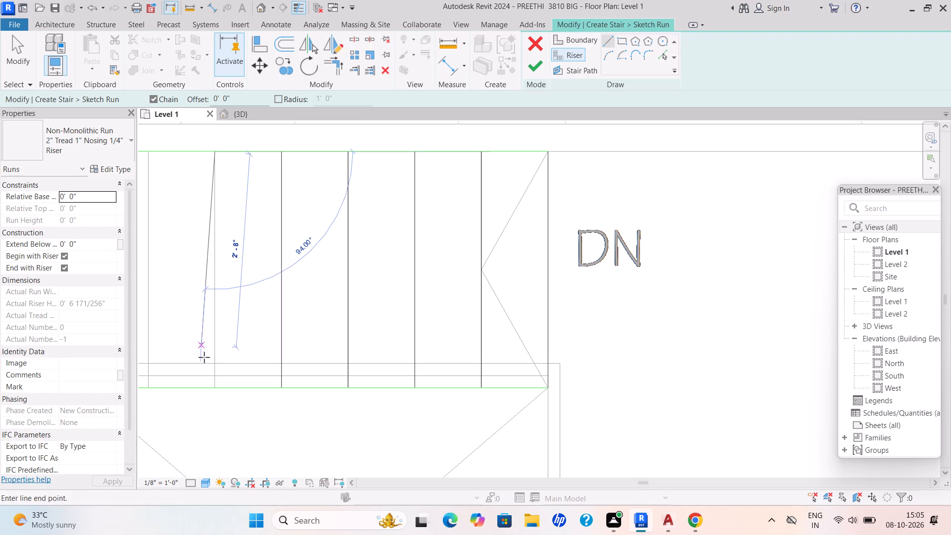
click(214, 387)
middle_drag(284, 329, 345, 368)
scroll(287, 335, down, 2)
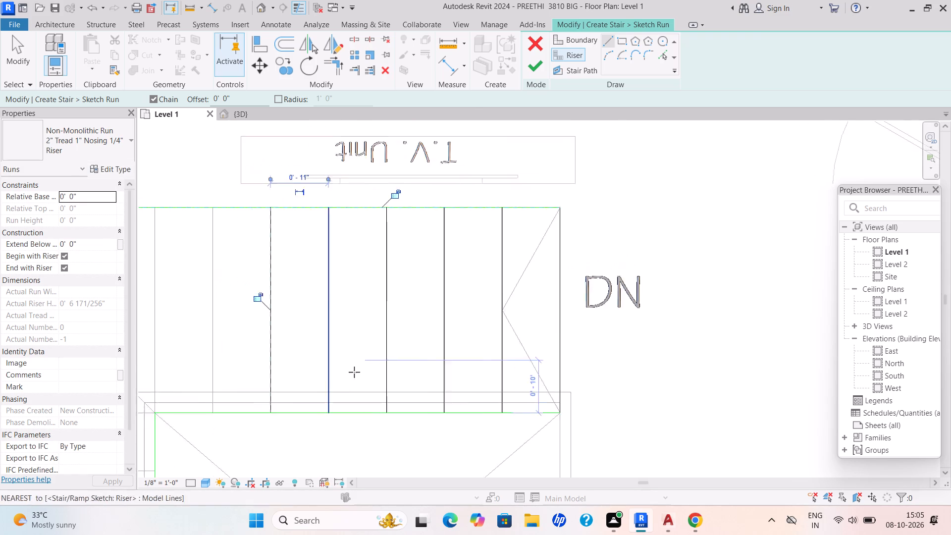
scroll(354, 372, down, 1)
click(260, 250)
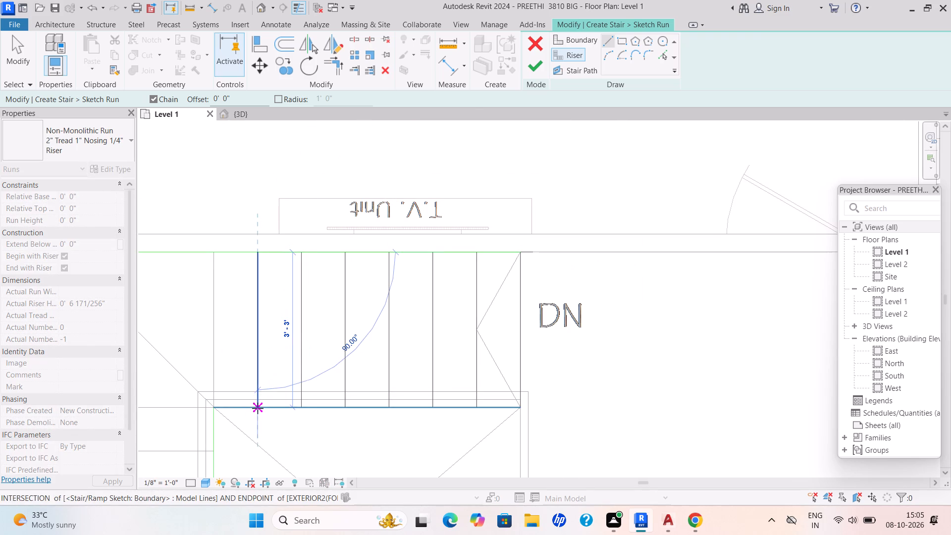
scroll(259, 404, up, 2)
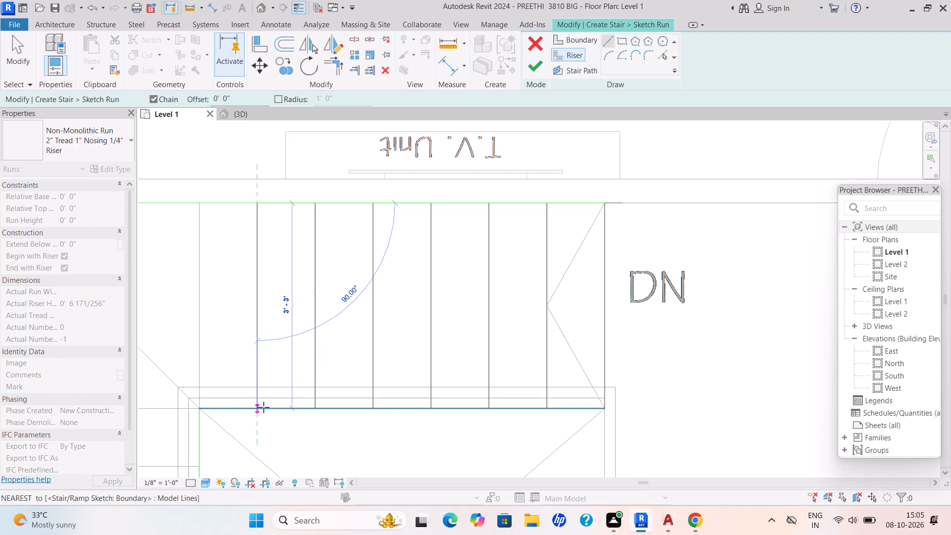
click(261, 408)
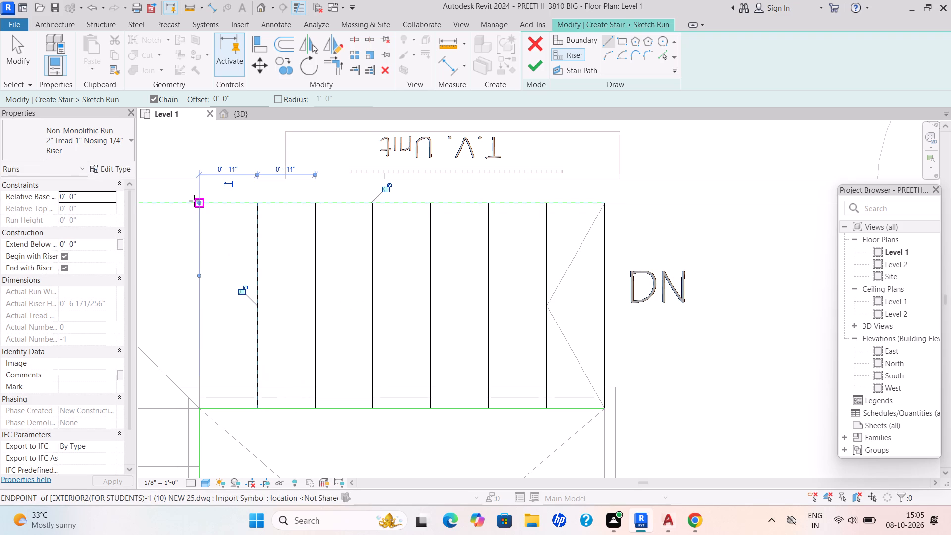
click(194, 201)
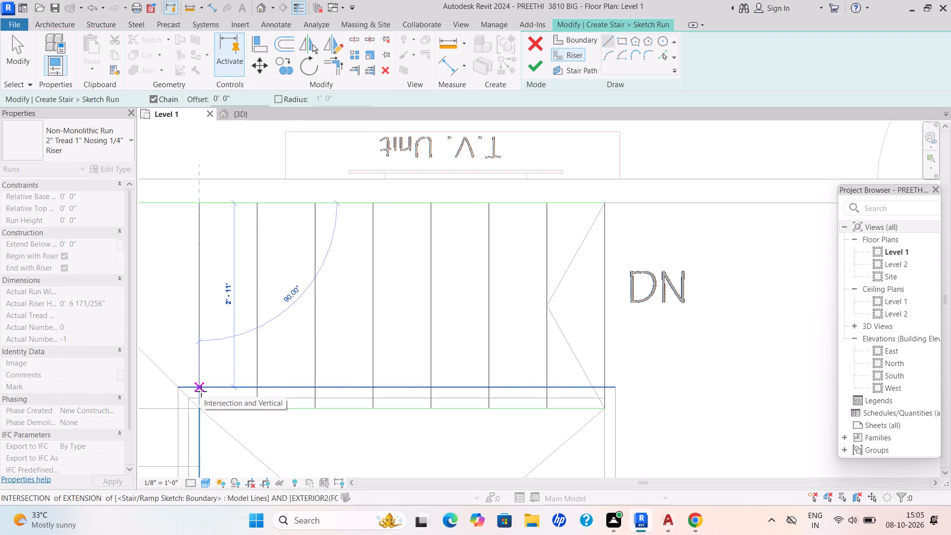
scroll(201, 390, up, 4)
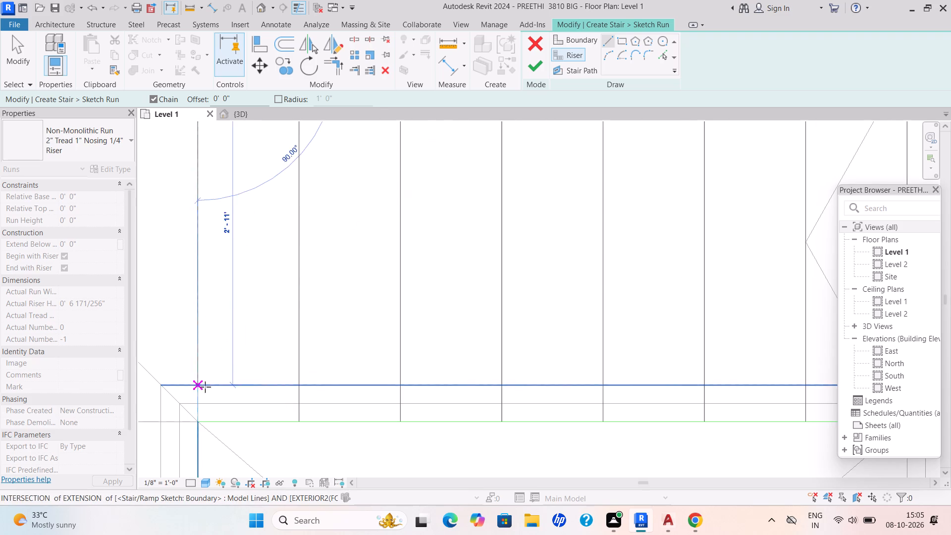
click(195, 422)
key(Escape)
Sketch the first three riser lines across the middle flight, starting at the void corner beside the DN flight and spaced 0'-11" apart.
scroll(251, 390, down, 1)
middle_drag(251, 390, 303, 286)
scroll(298, 293, down, 1)
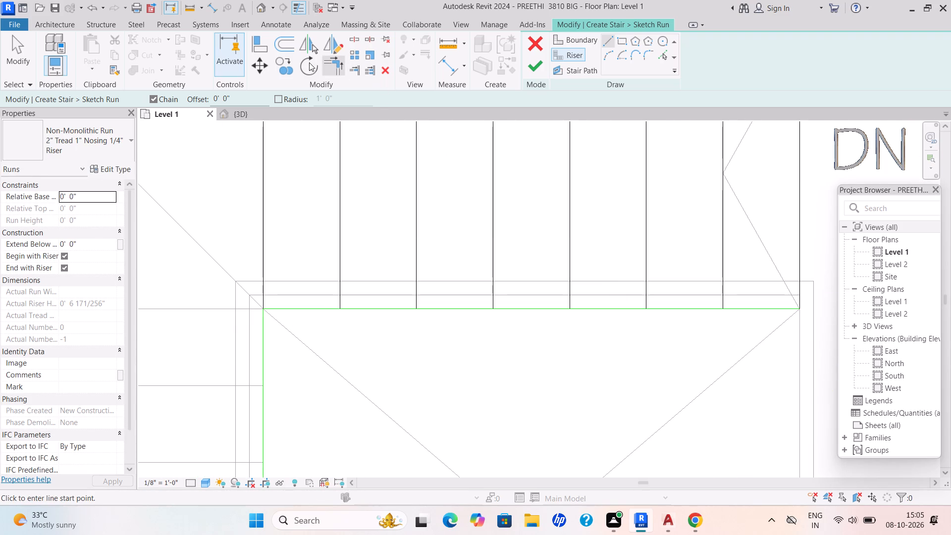
click(606, 43)
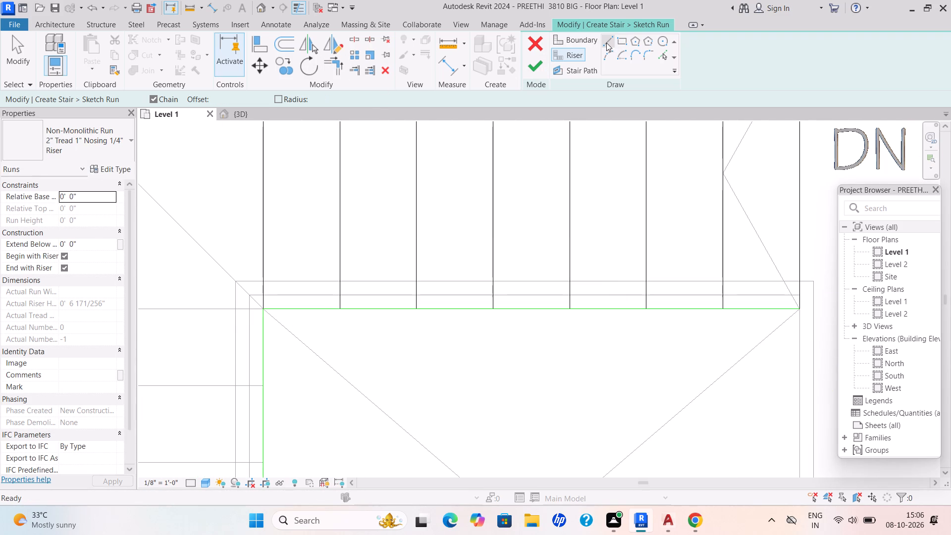
scroll(500, 223, down, 5)
scroll(375, 267, up, 4)
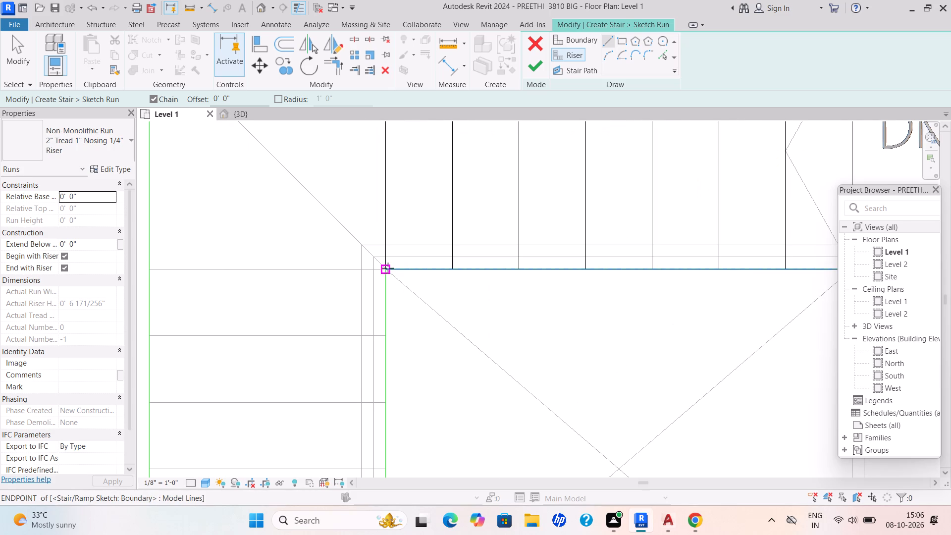
click(388, 268)
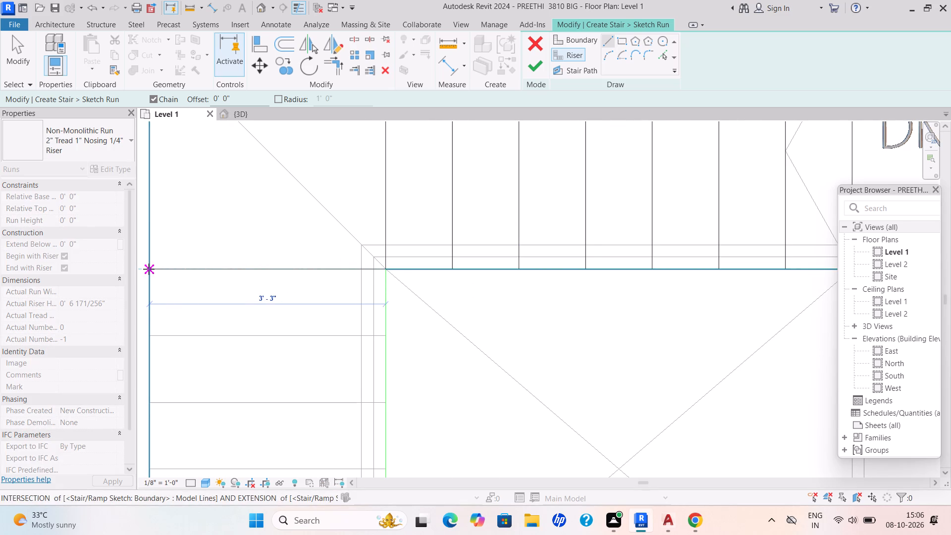
click(149, 269)
click(384, 336)
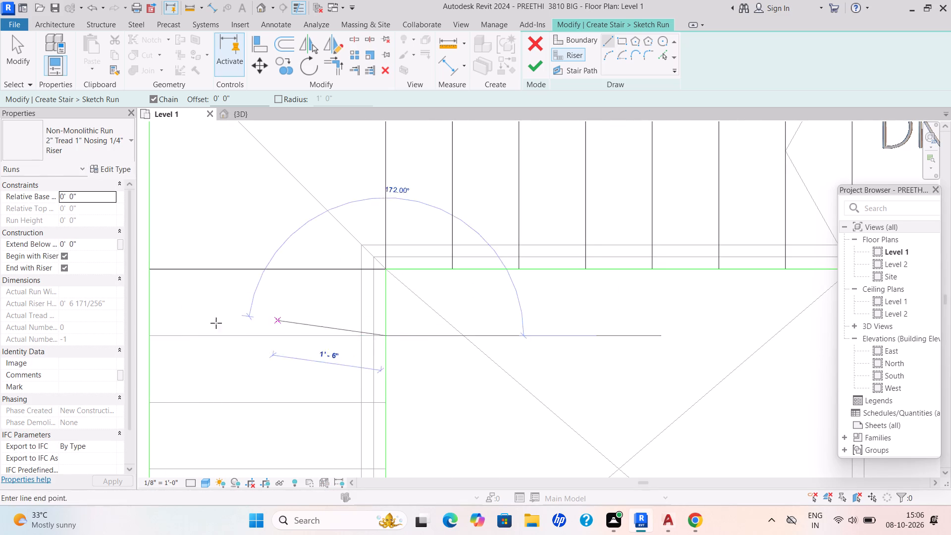
click(152, 336)
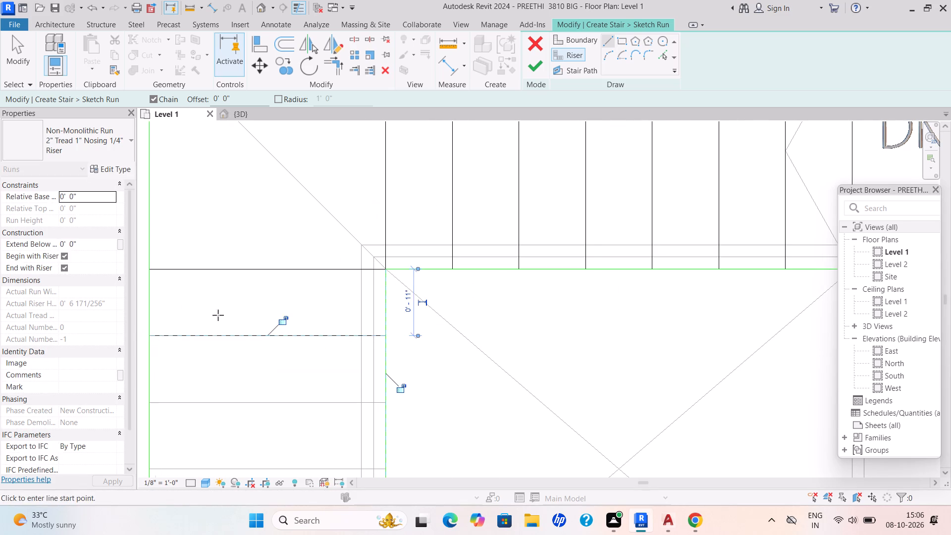
scroll(315, 321, down, 2)
middle_drag(315, 323, 339, 278)
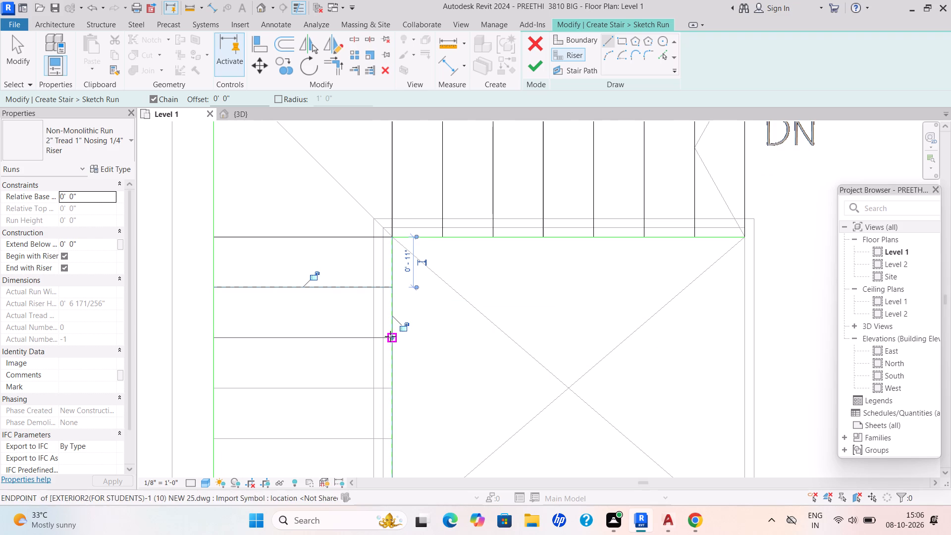
click(390, 337)
click(216, 339)
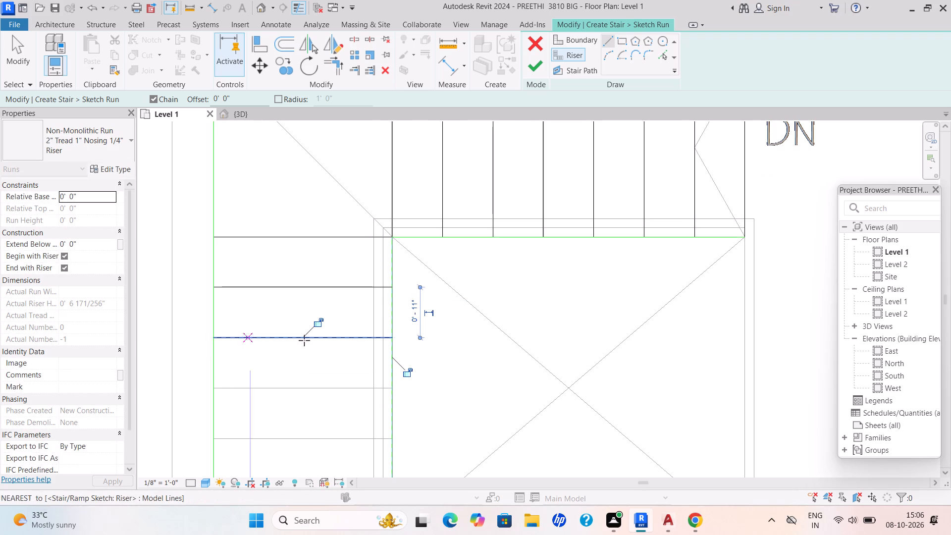
Sketch the fourth and fifth riser lines across the middle flight, each about 3'-3" long and spaced 0'-11" apart.
scroll(390, 385, up, 6)
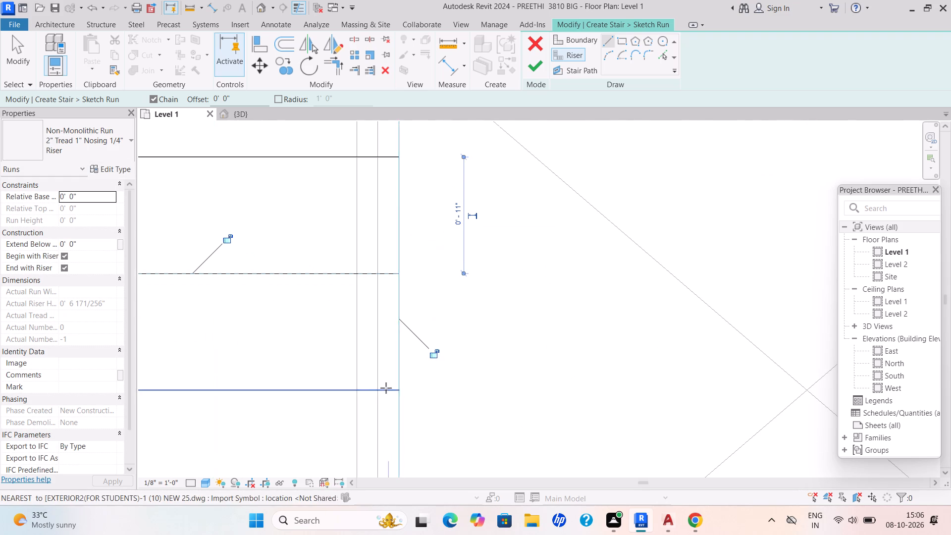
click(397, 385)
scroll(279, 375, down, 2)
middle_drag(279, 375, 479, 386)
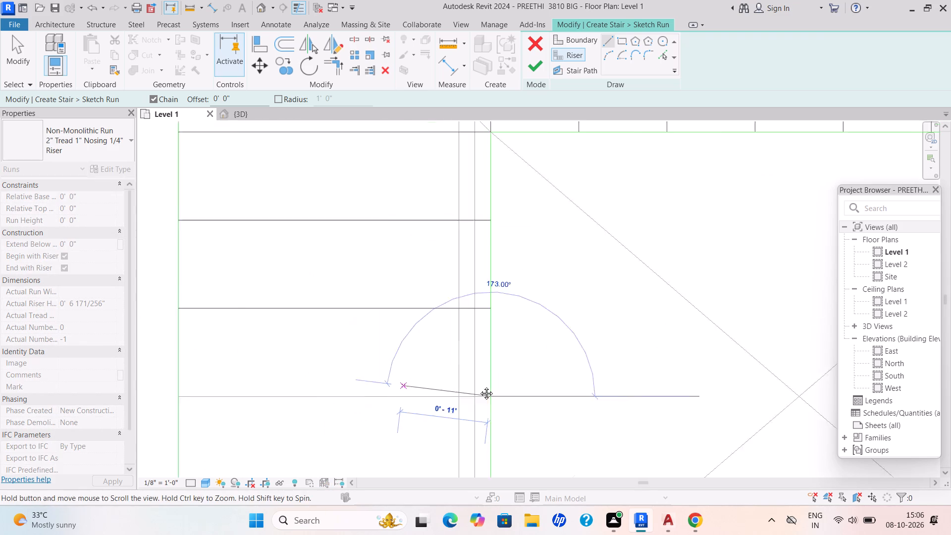
scroll(479, 386, down, 1)
middle_drag(479, 386, 525, 379)
click(335, 392)
scroll(538, 413, down, 3)
middle_drag(538, 413, 396, 338)
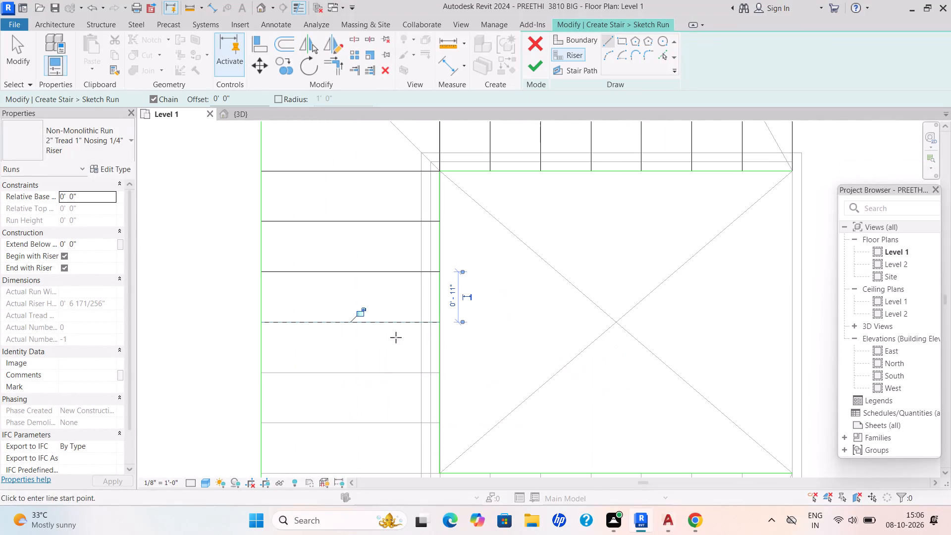
click(441, 371)
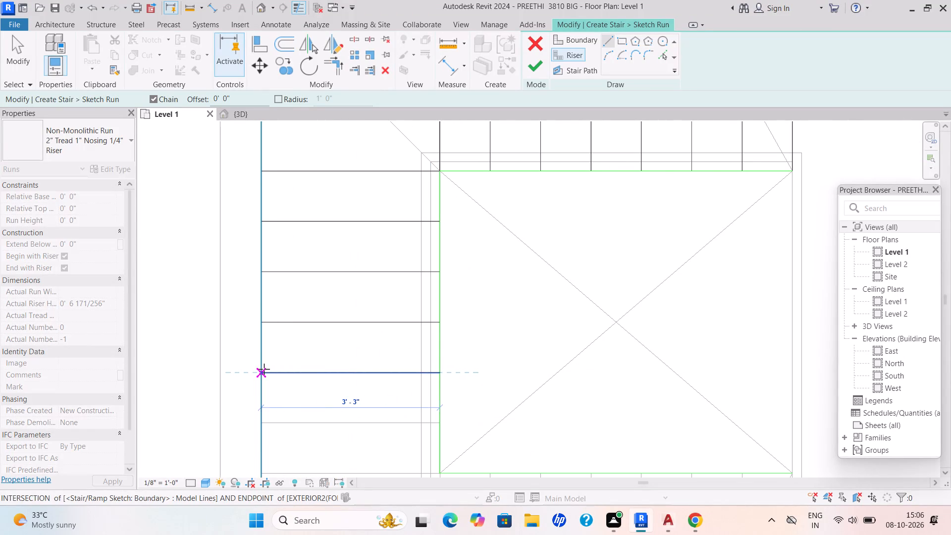
click(264, 369)
Sketch the last two riser lines of the middle flight, 0'-11" apart, ending at the void corner beside the UP flight.
scroll(437, 289, down, 1)
middle_drag(437, 289, 412, 228)
scroll(411, 327, up, 3)
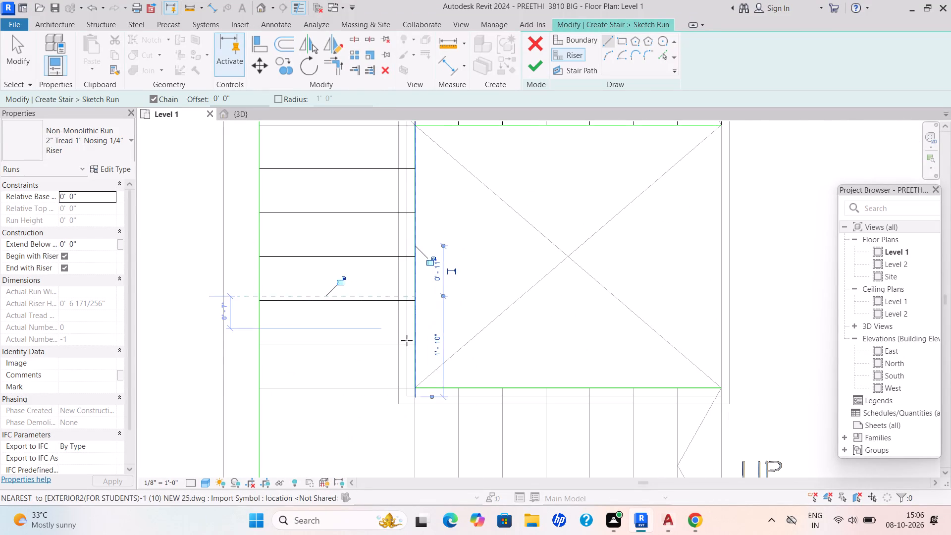
scroll(407, 340, up, 2)
click(420, 354)
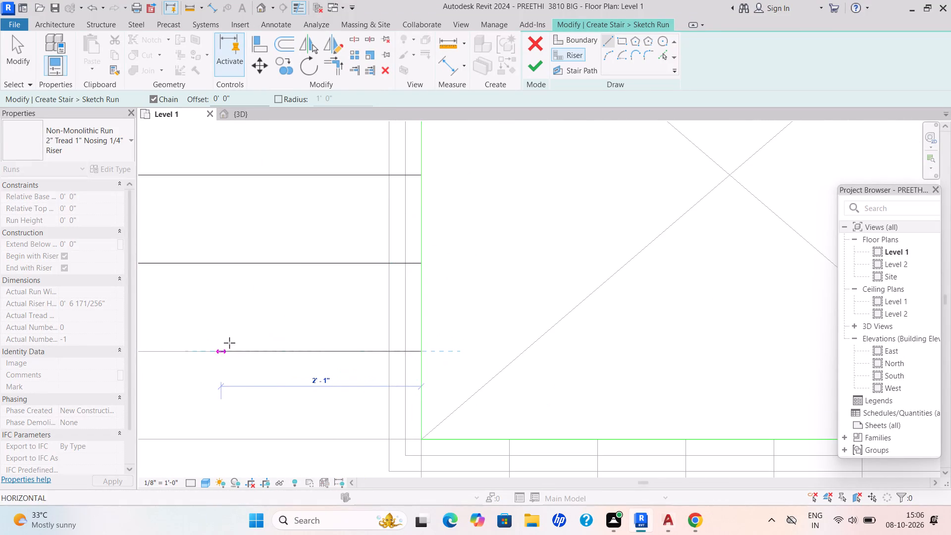
scroll(230, 342, down, 3)
middle_drag(230, 342, 356, 316)
click(279, 321)
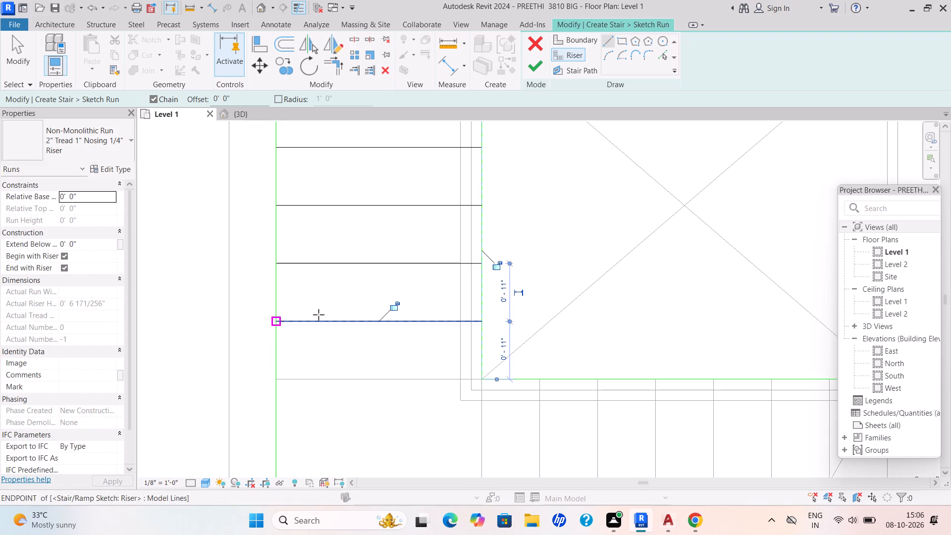
click(480, 379)
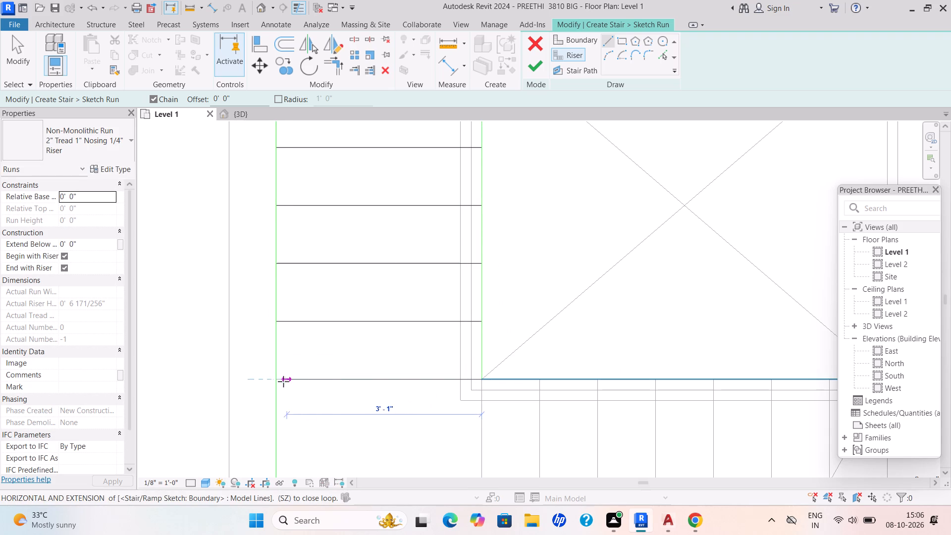
click(277, 380)
Sketch the first four riser lines across the UP flight from the void's inner corner, 0'-11" apart, over the plan's tread lines.
scroll(451, 398, down, 1)
middle_drag(451, 399, 398, 336)
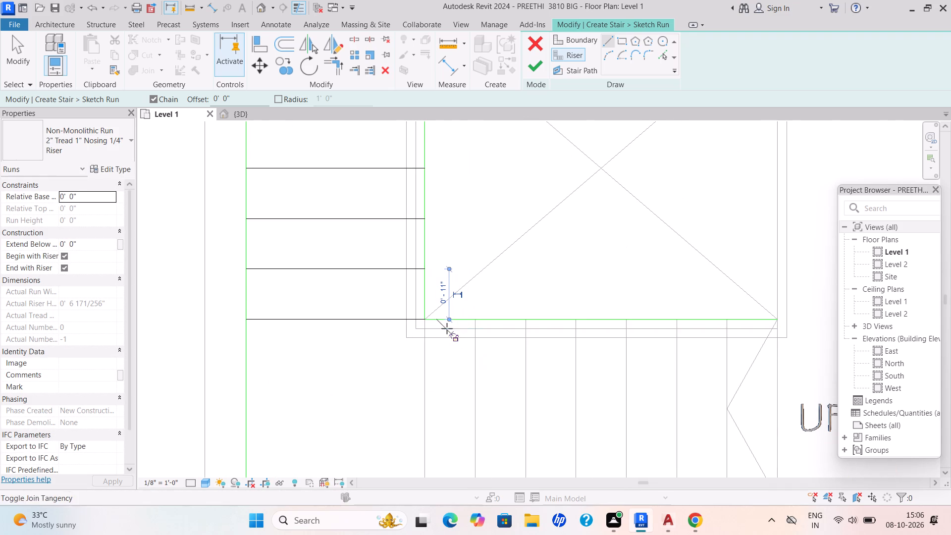
click(427, 319)
scroll(442, 431, down, 1)
middle_drag(442, 431, 436, 321)
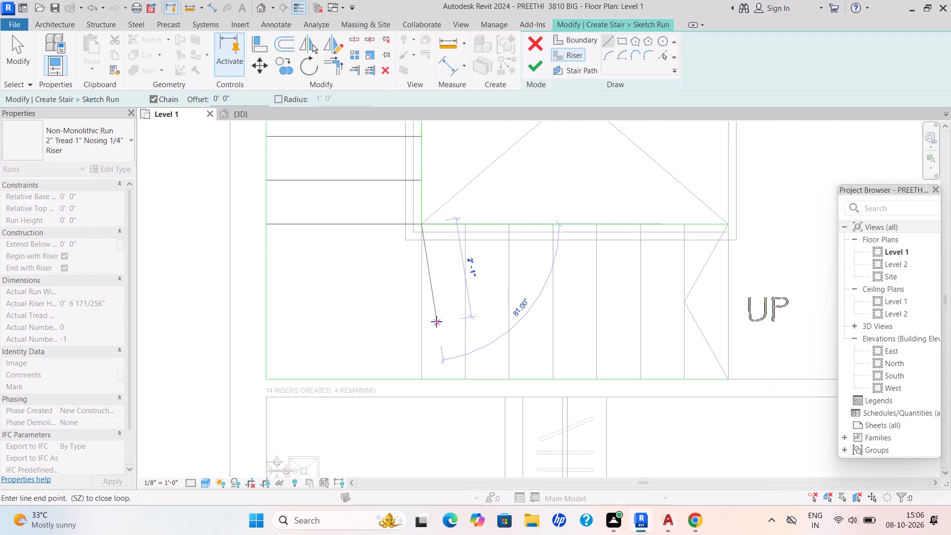
click(423, 376)
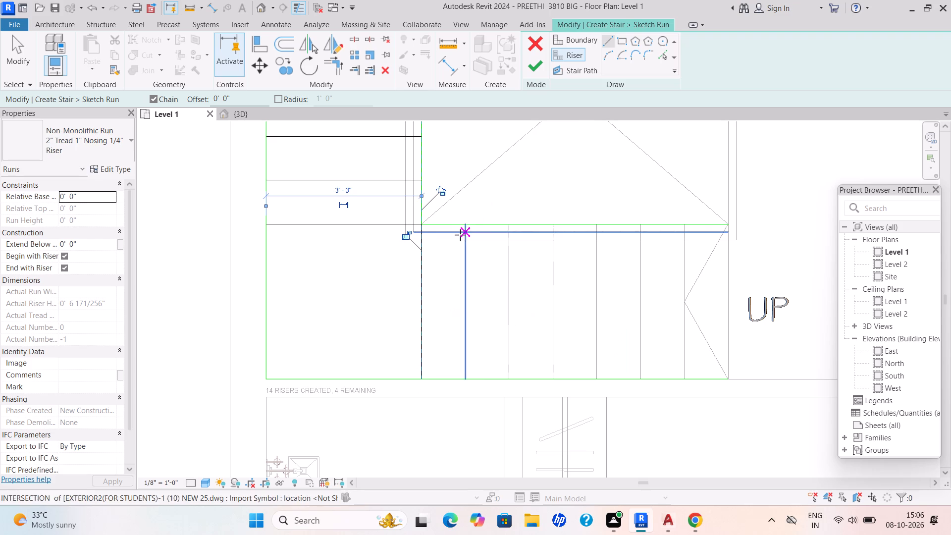
click(466, 227)
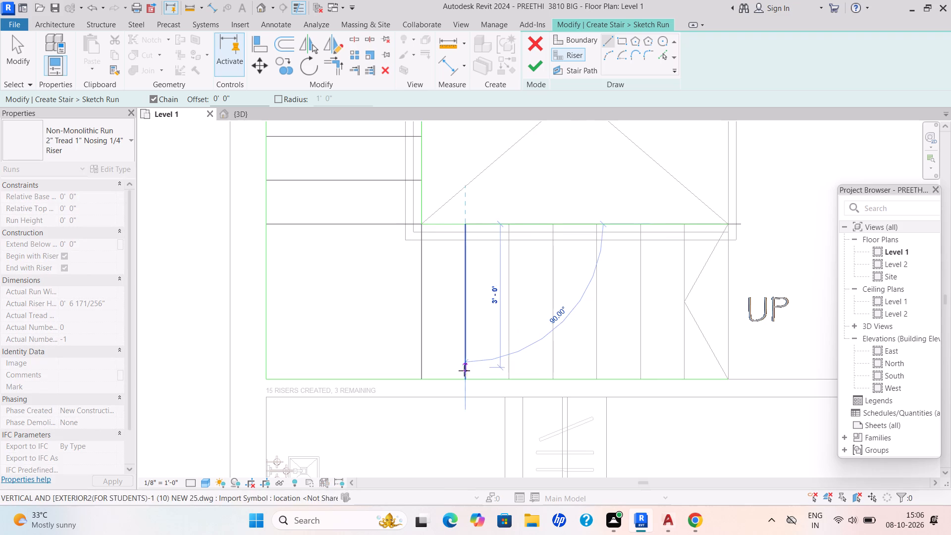
click(465, 376)
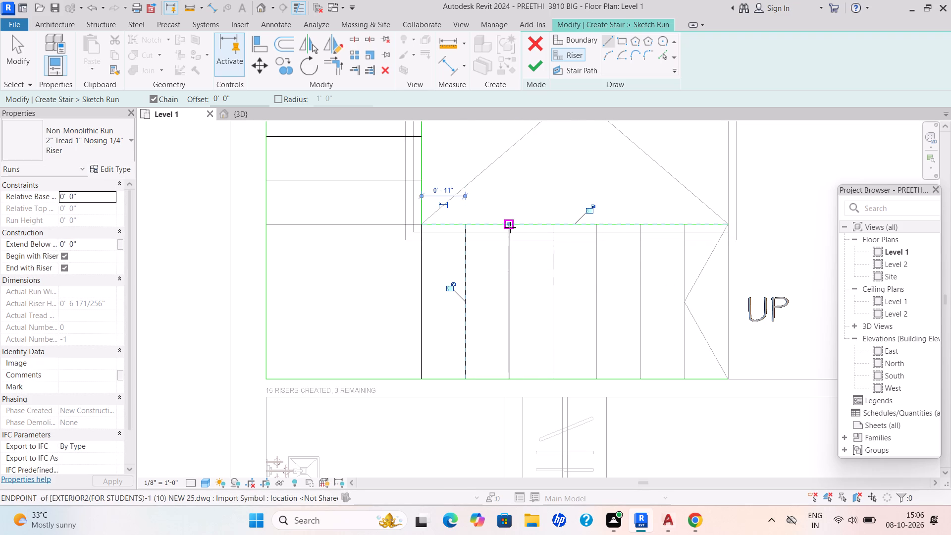
click(510, 227)
click(512, 378)
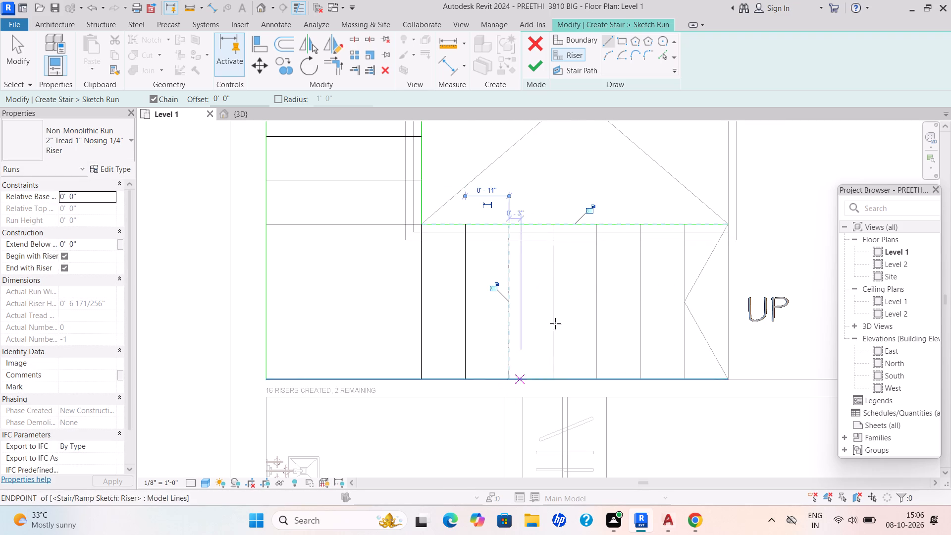
click(553, 222)
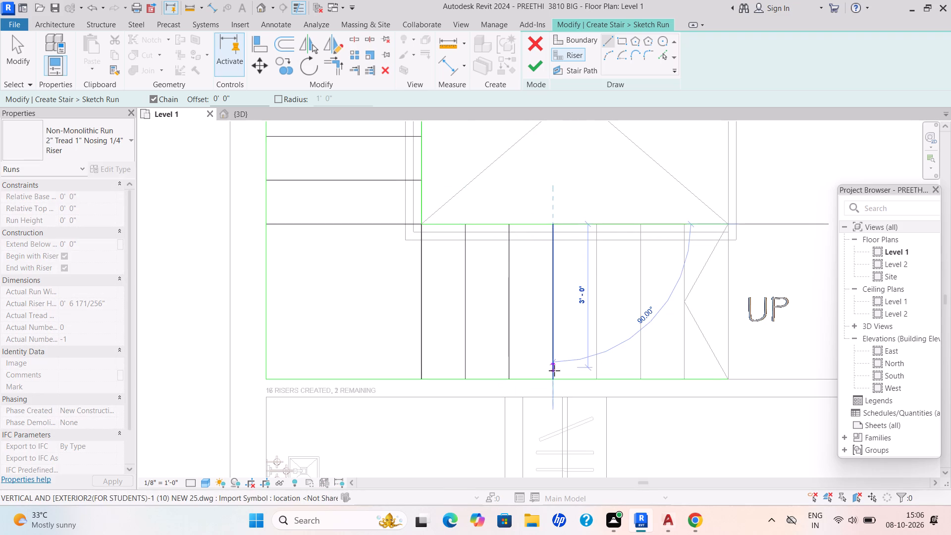
click(554, 378)
Sketch the remaining four riser lines of the UP flight, 0'-11" apart, ending at its open end.
click(599, 226)
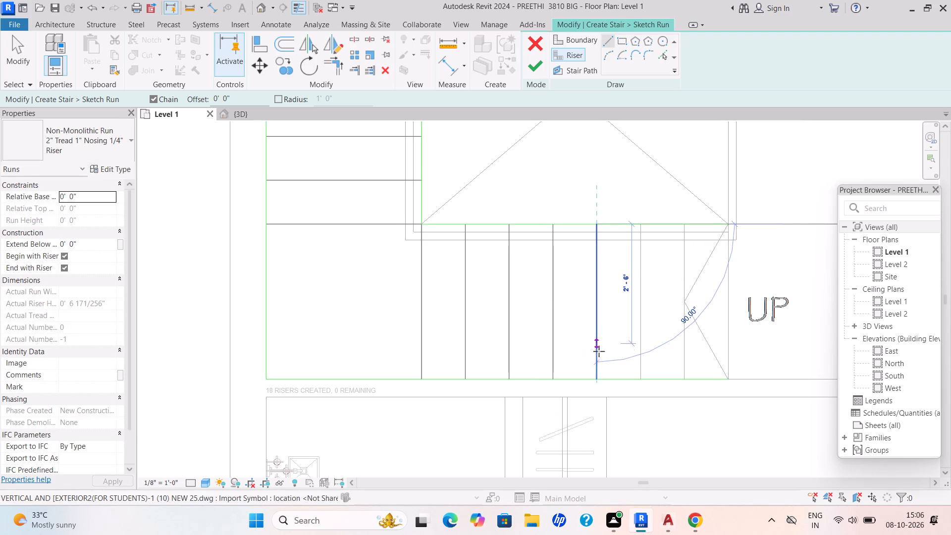
click(598, 378)
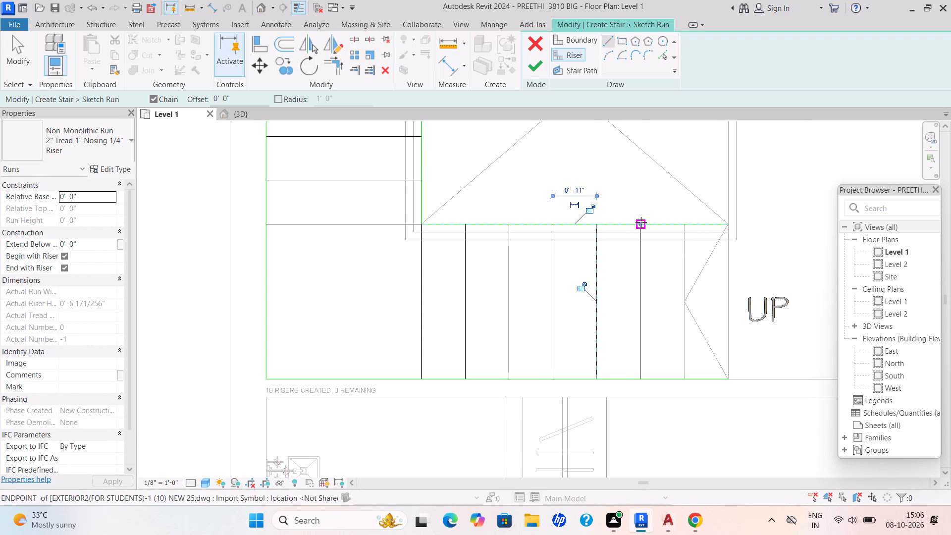
click(641, 222)
click(642, 378)
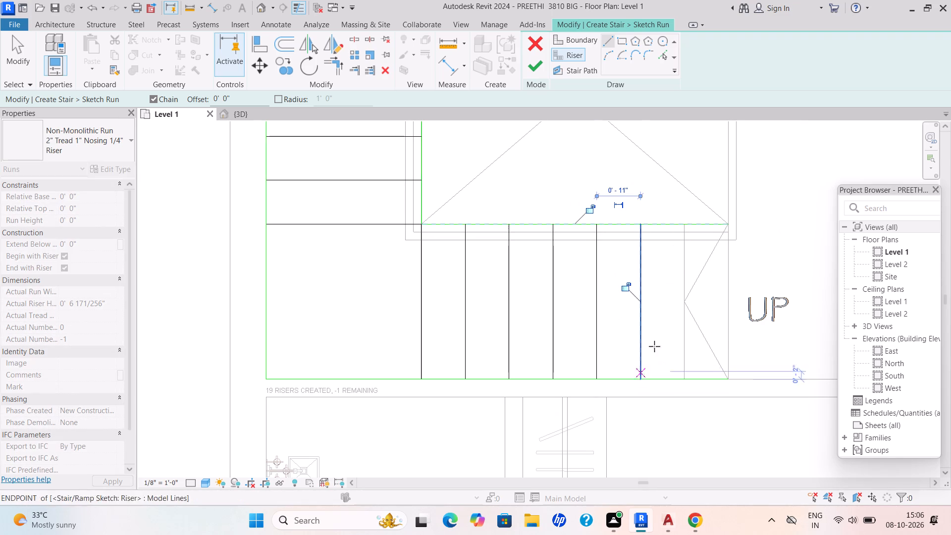
click(685, 226)
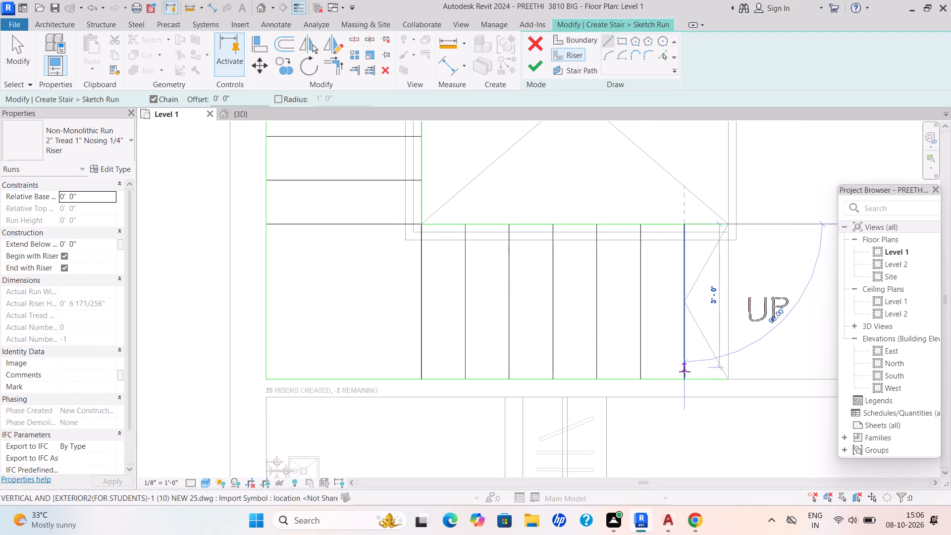
click(685, 378)
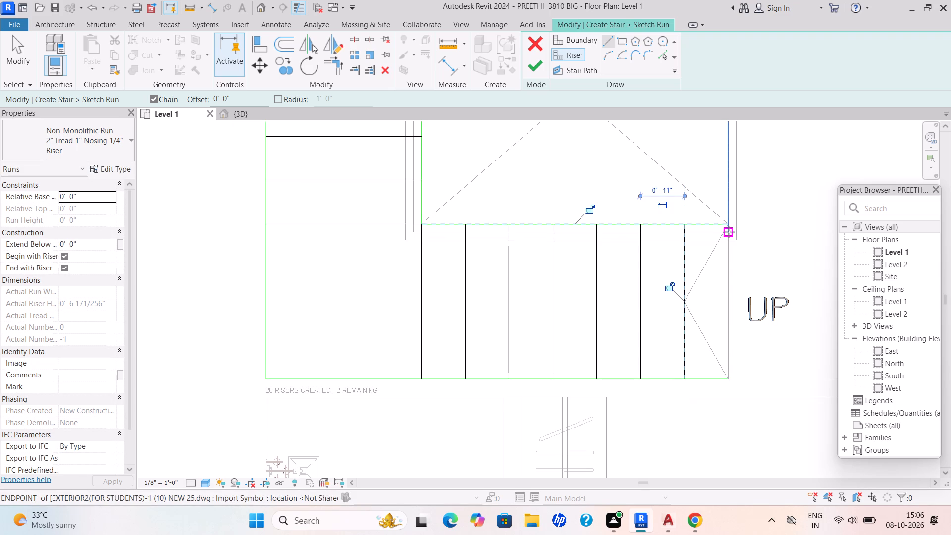
click(728, 228)
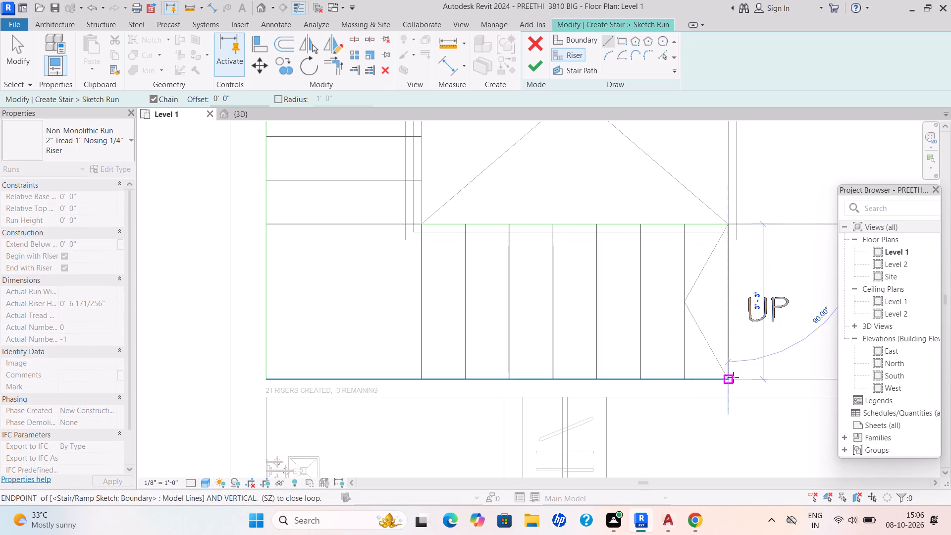
click(733, 378)
Draw a three-segment stair path along the flights' centrelines, from the DN flight's open-end riser midpoint around to the UP flight's open end.
scroll(806, 203, down, 4)
scroll(503, 146, down, 2)
middle_drag(483, 181, 384, 314)
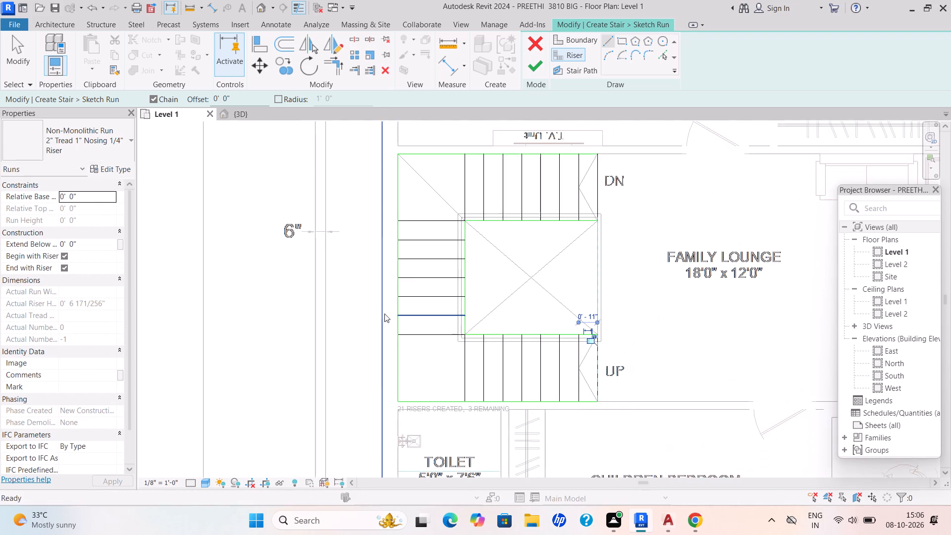
double_click(579, 69)
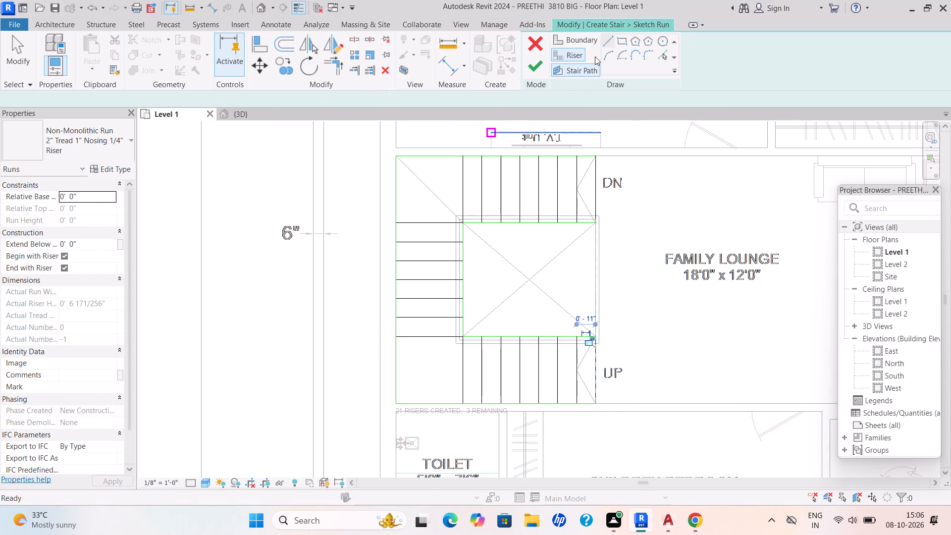
click(609, 39)
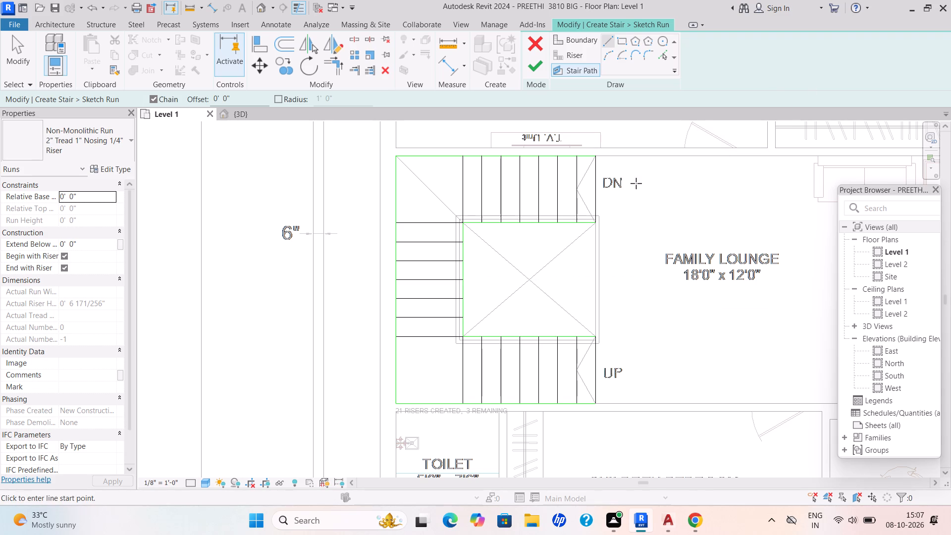
scroll(623, 250, down, 3)
middle_drag(609, 266, 519, 292)
scroll(555, 297, down, 4)
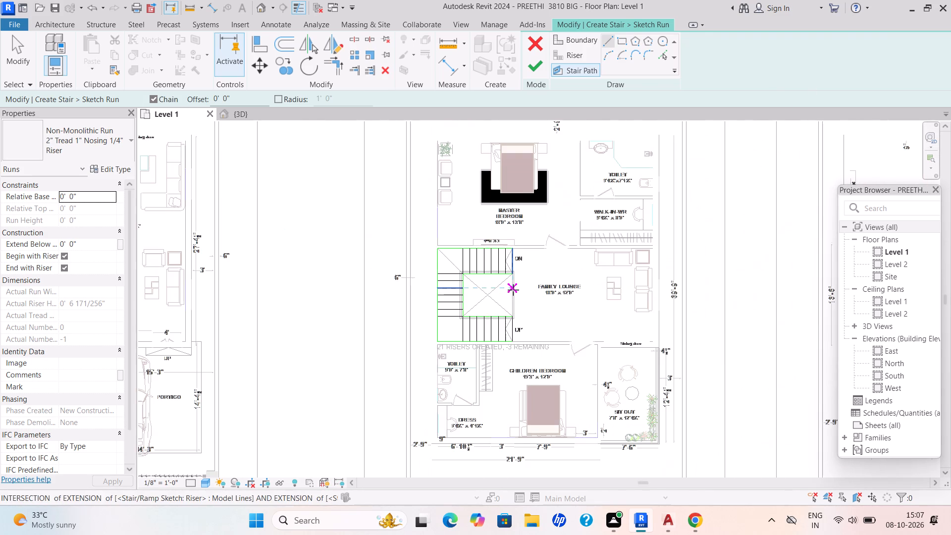
scroll(520, 283, down, 1)
middle_drag(522, 285, 603, 297)
scroll(604, 297, down, 1)
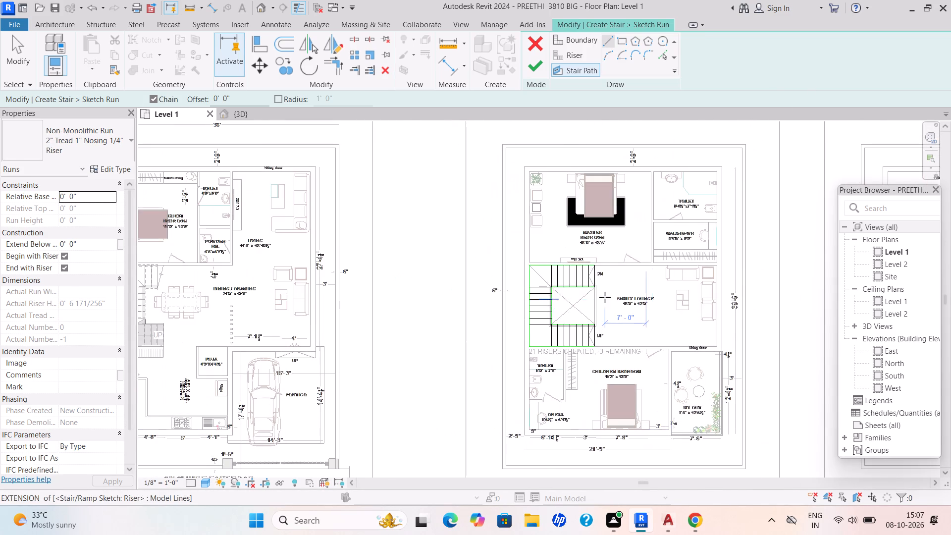
scroll(605, 297, down, 1)
scroll(610, 298, up, 3)
scroll(610, 298, down, 2)
middle_drag(478, 363, 425, 365)
scroll(423, 364, up, 1)
scroll(524, 321, up, 2)
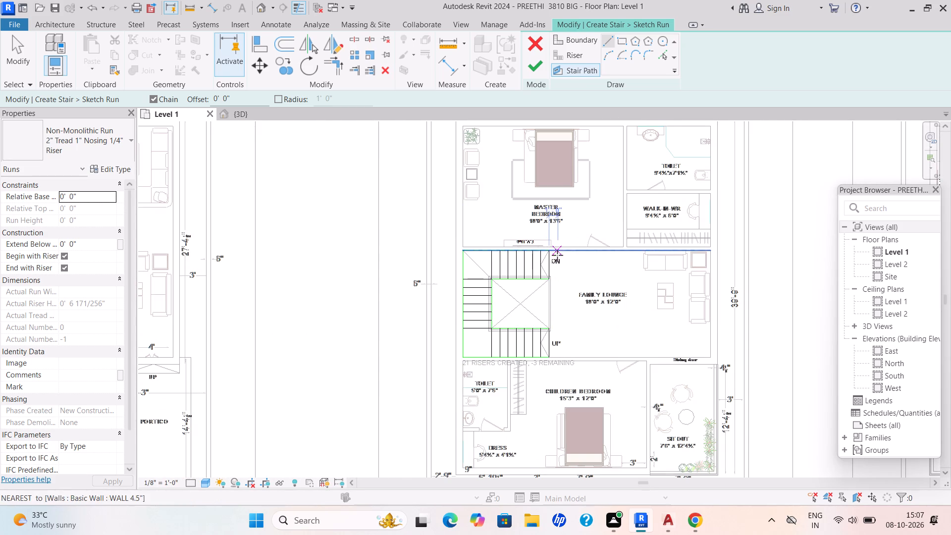
scroll(549, 267, up, 4)
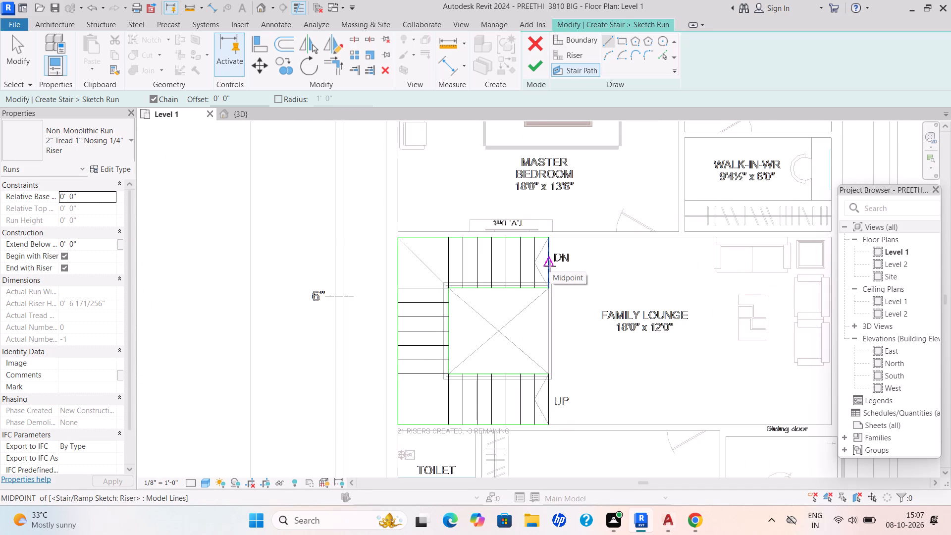
click(549, 266)
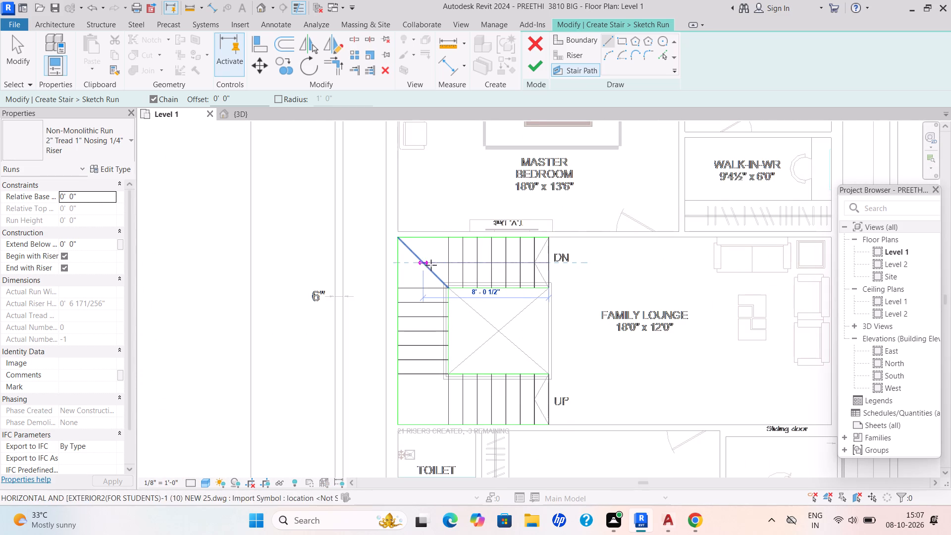
click(425, 266)
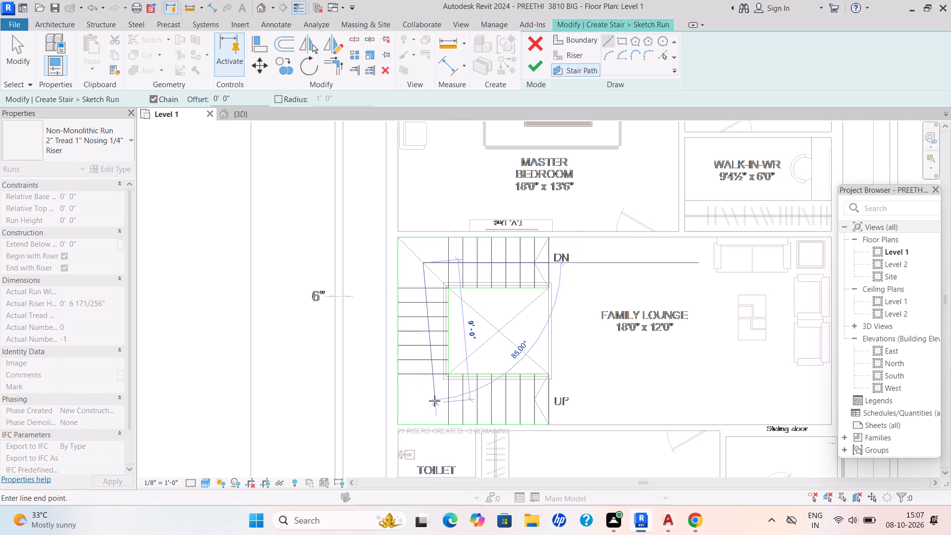
click(424, 399)
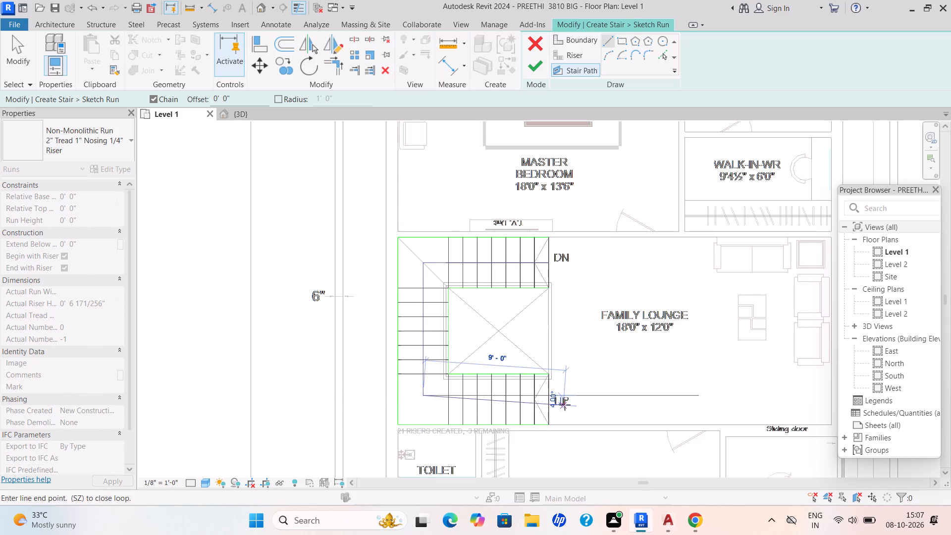
click(551, 396)
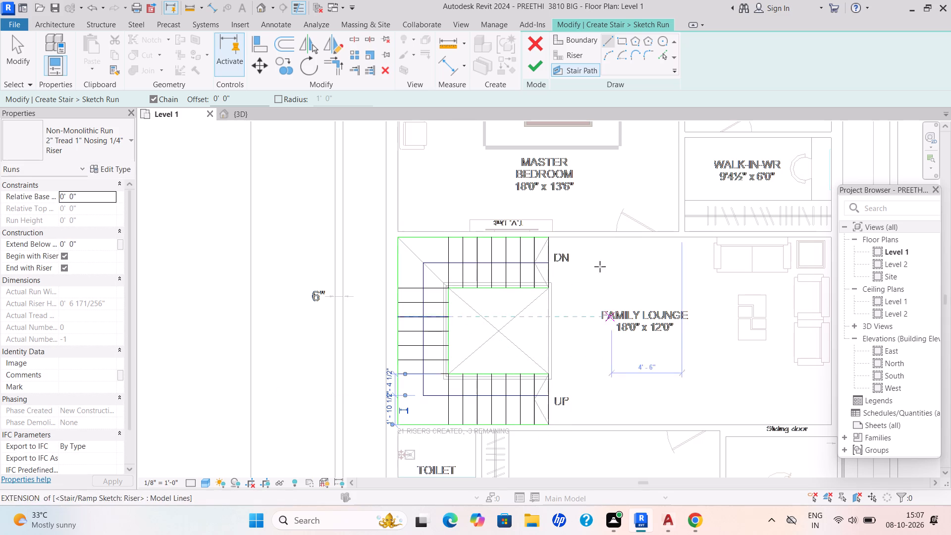
Finish the run sketch and complete the three-flight stair.
click(529, 65)
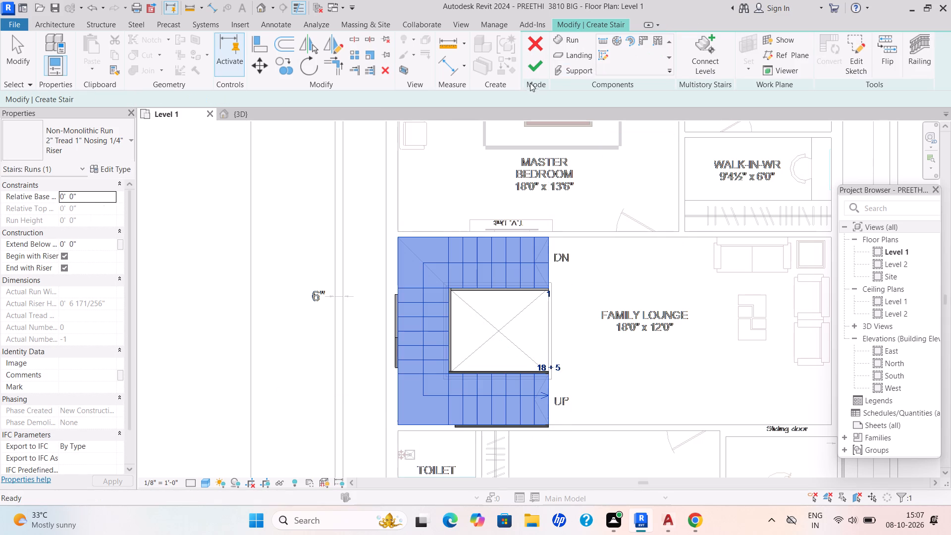
click(539, 68)
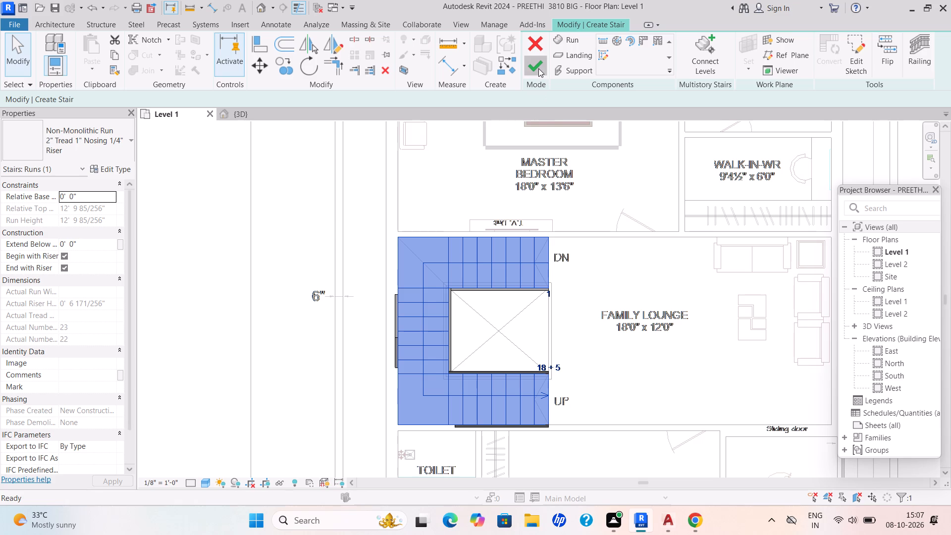
scroll(508, 232, down, 3)
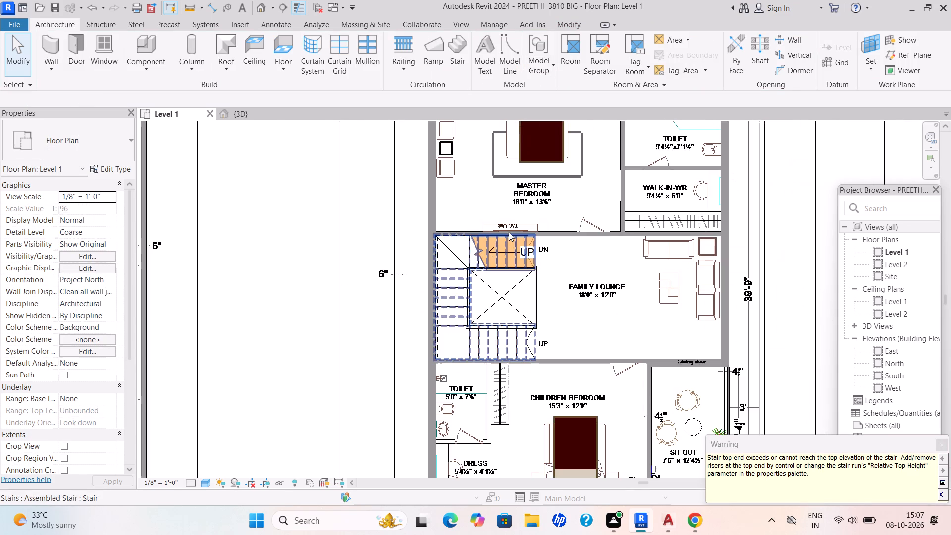
Examine the new three-flight stair in the 3D view, checking its flights and railings against the surrounding walls.
click(257, 110)
scroll(399, 185, down, 1)
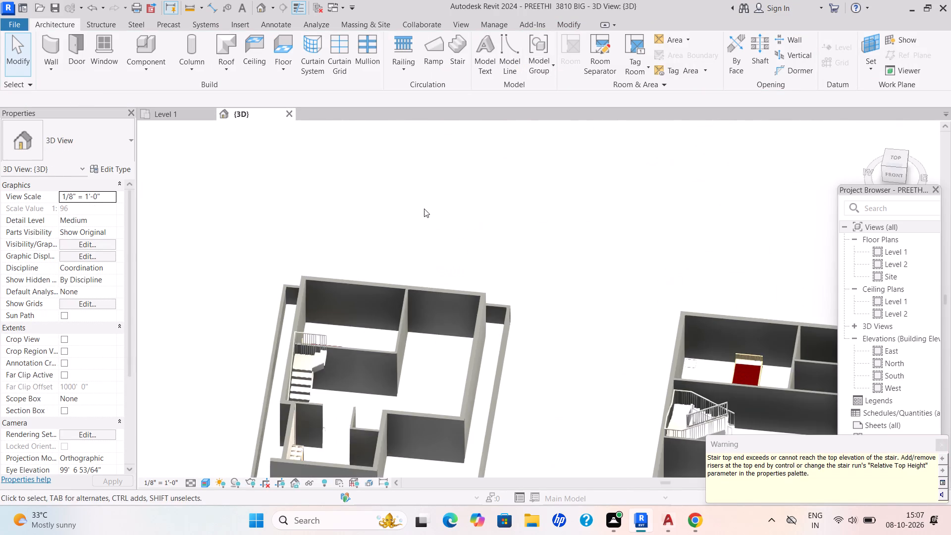
scroll(427, 215, down, 4)
scroll(577, 332, up, 4)
scroll(644, 353, up, 5)
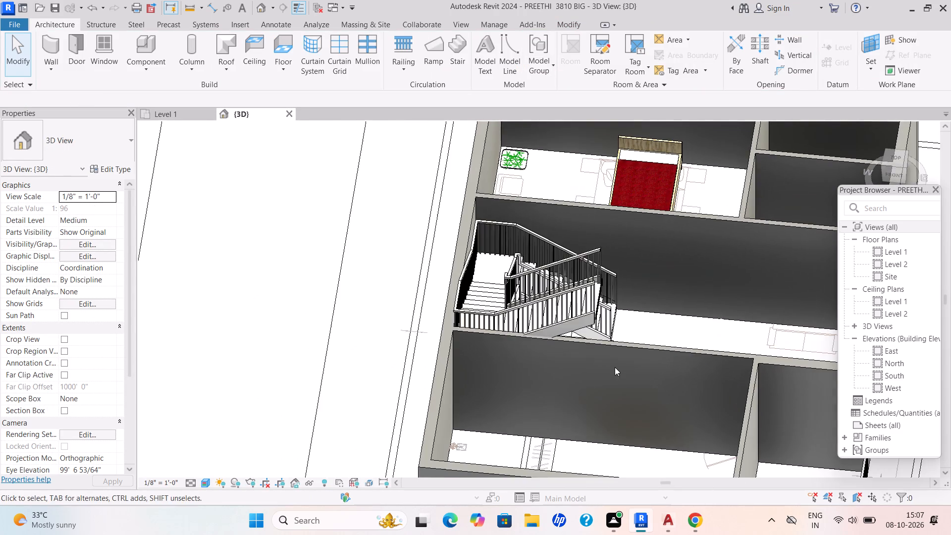
shift+middle_drag(616, 368, 566, 396)
scroll(567, 376, down, 4)
middle_drag(567, 385, 589, 212)
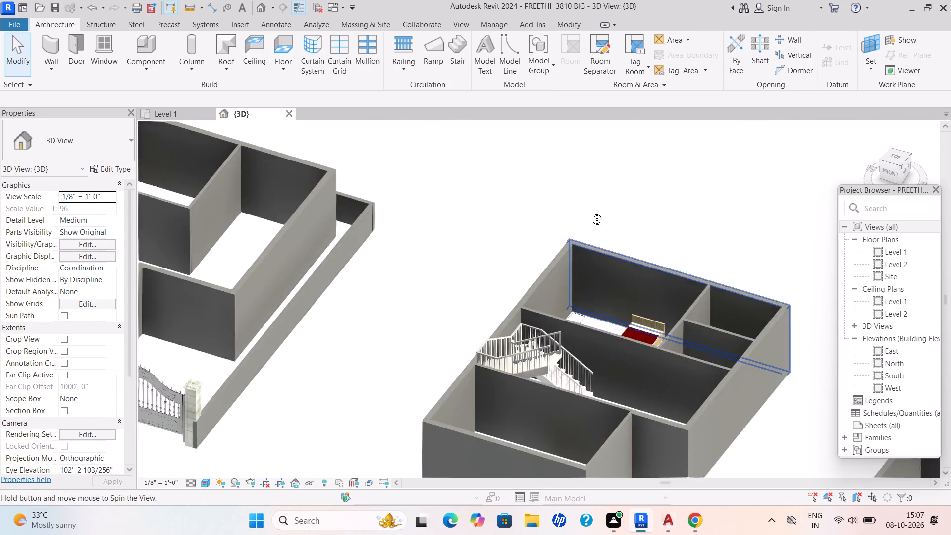
middle_drag(589, 212, 588, 211)
shift+middle_drag(484, 405, 702, 329)
shift+scroll(565, 410, up, 1)
scroll(636, 286, down, 4)
middle_drag(594, 354, 585, 407)
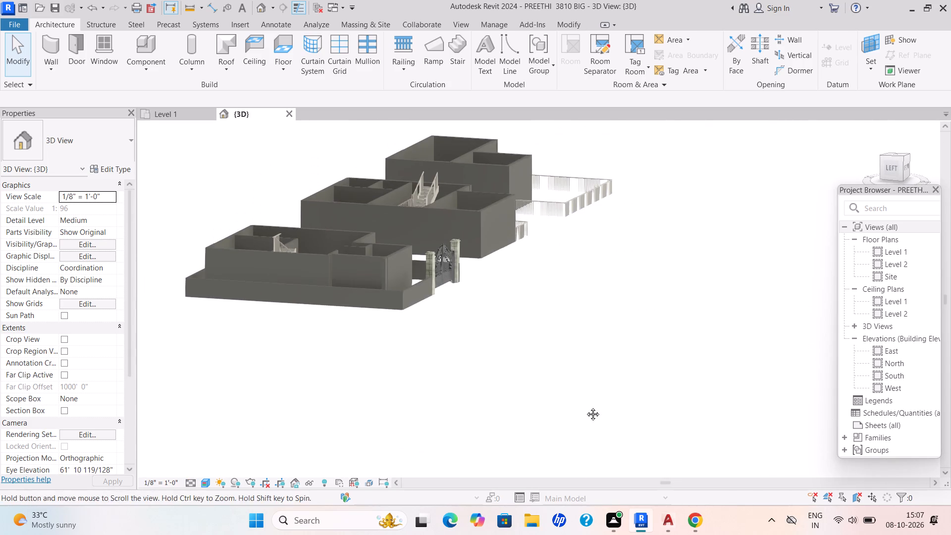
middle_drag(585, 407, 585, 415)
scroll(580, 397, up, 1)
scroll(422, 210, up, 10)
middle_drag(408, 249, 429, 294)
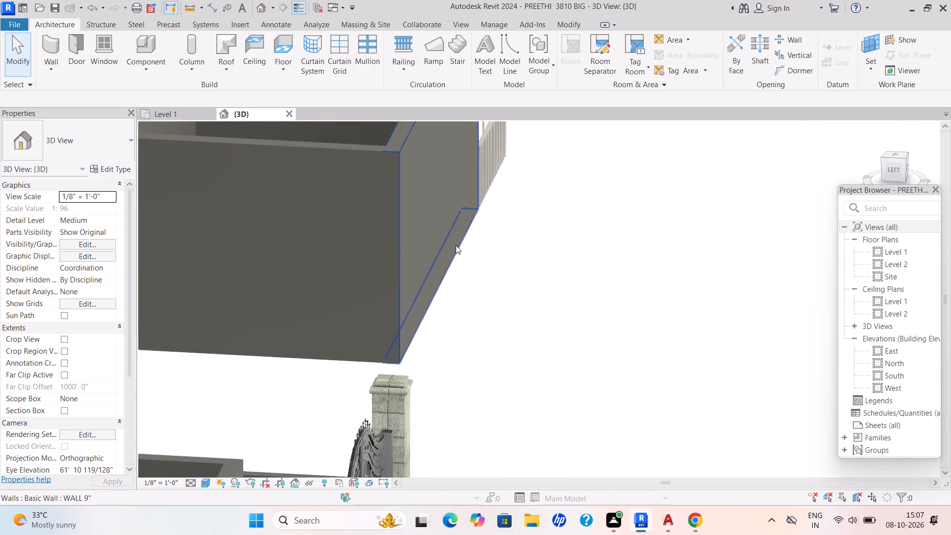
middle_drag(480, 314, 520, 384)
scroll(509, 370, down, 2)
middle_drag(319, 217, 468, 336)
scroll(381, 291, up, 3)
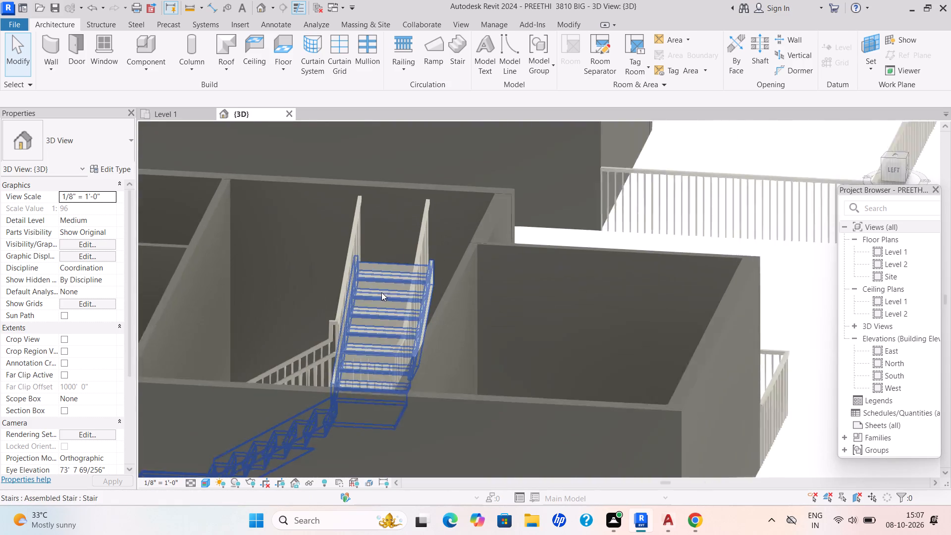
scroll(392, 286, down, 1)
shift+middle_drag(396, 290, 418, 305)
shift+scroll(399, 296, down, 1)
middle_drag(424, 317, 433, 330)
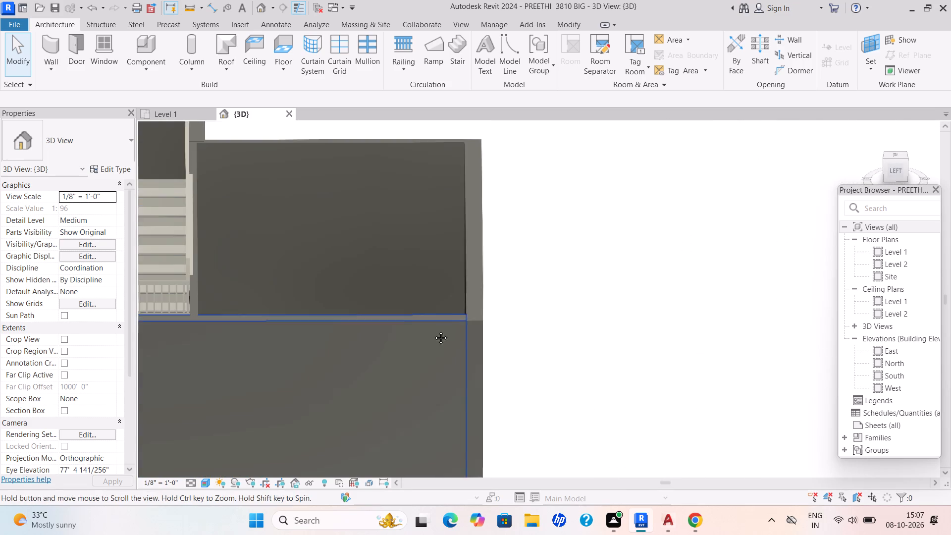
middle_drag(433, 330, 475, 344)
scroll(188, 211, up, 2)
middle_drag(235, 220, 340, 255)
scroll(340, 255, up, 4)
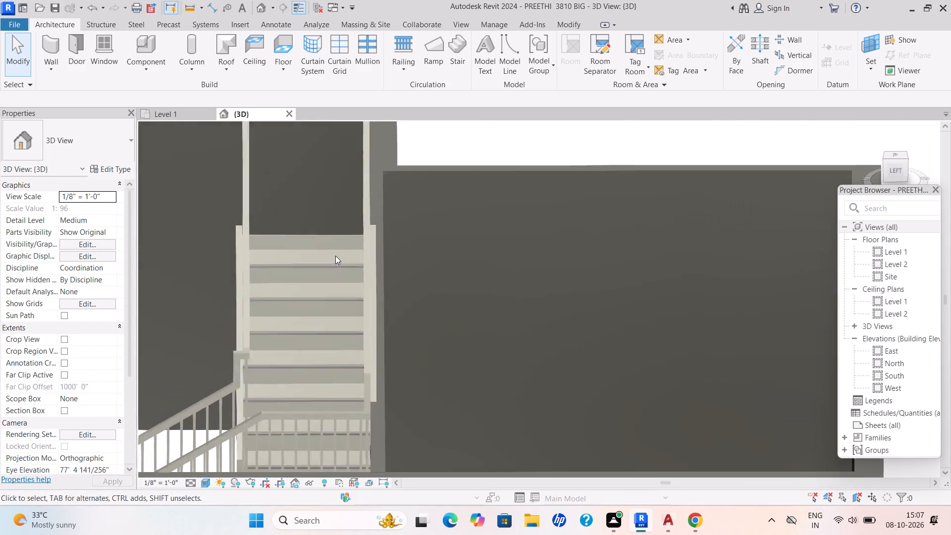
scroll(335, 256, up, 1)
Compare the Level 1 plan with the 3D model, examining the stair's climbing direction and top end against the walls.
click(179, 111)
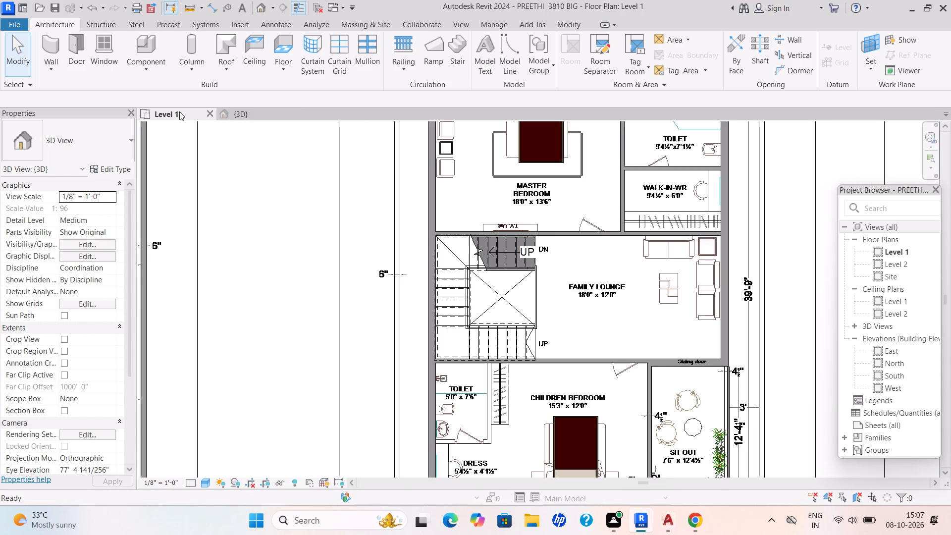
scroll(237, 152, down, 5)
scroll(366, 272, up, 10)
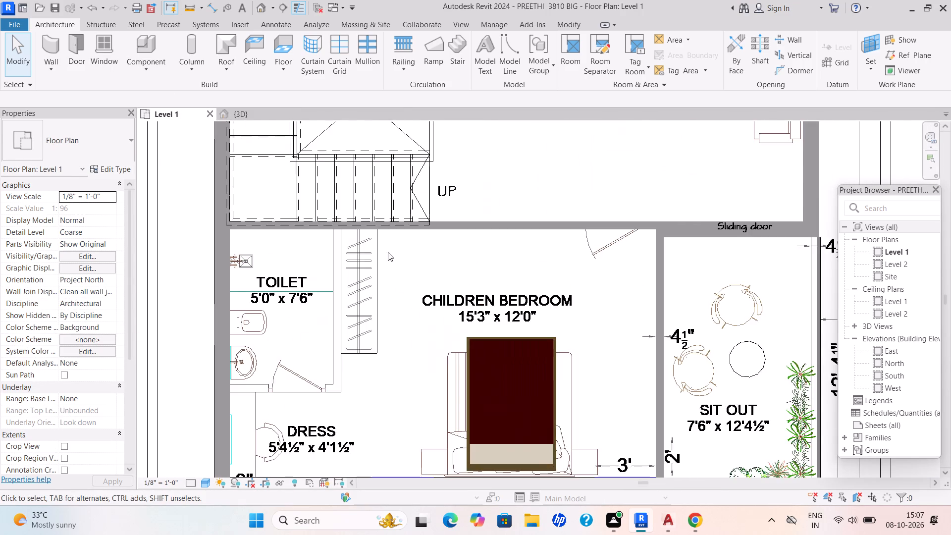
scroll(423, 229, up, 5)
scroll(467, 209, down, 1)
click(248, 114)
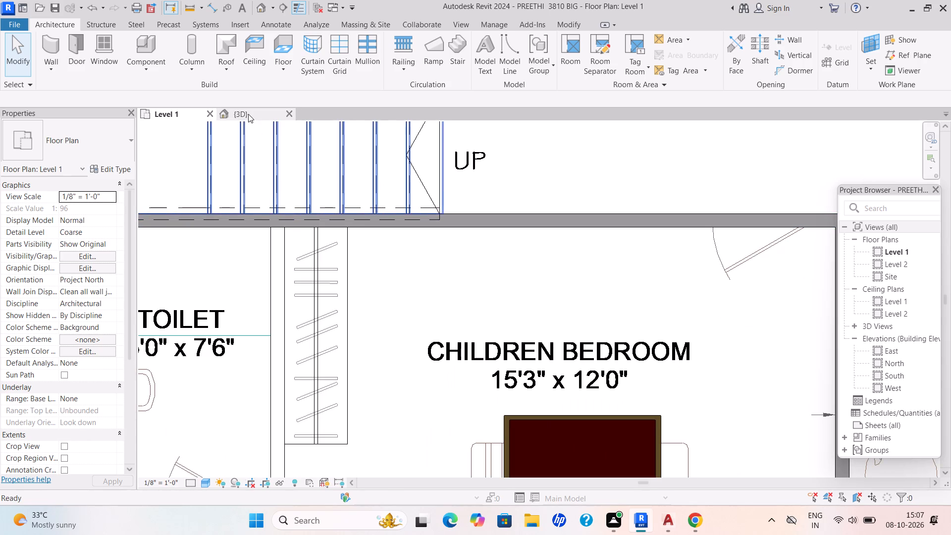
scroll(409, 198, down, 12)
middle_drag(423, 235, 396, 310)
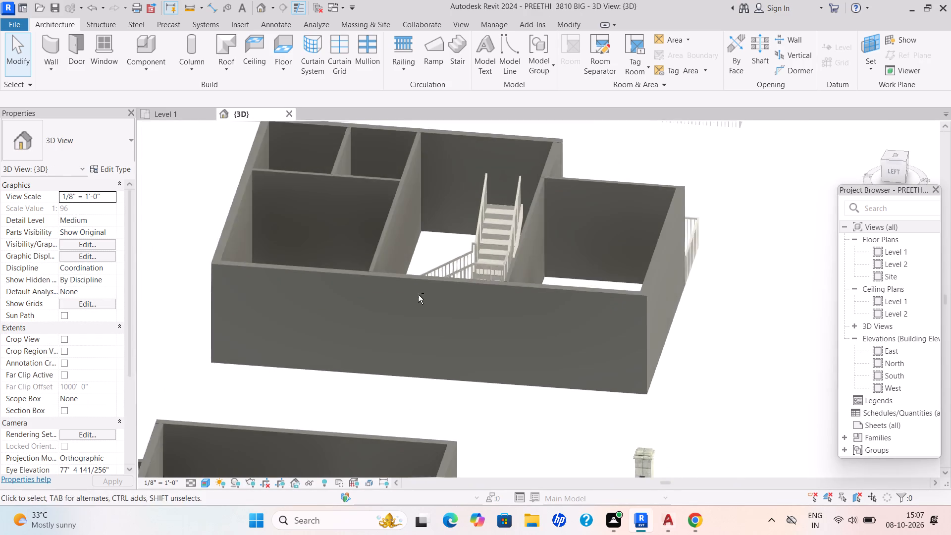
scroll(485, 257, up, 1)
middle_drag(497, 267, 505, 277)
middle_drag(489, 295, 476, 343)
scroll(490, 214, up, 2)
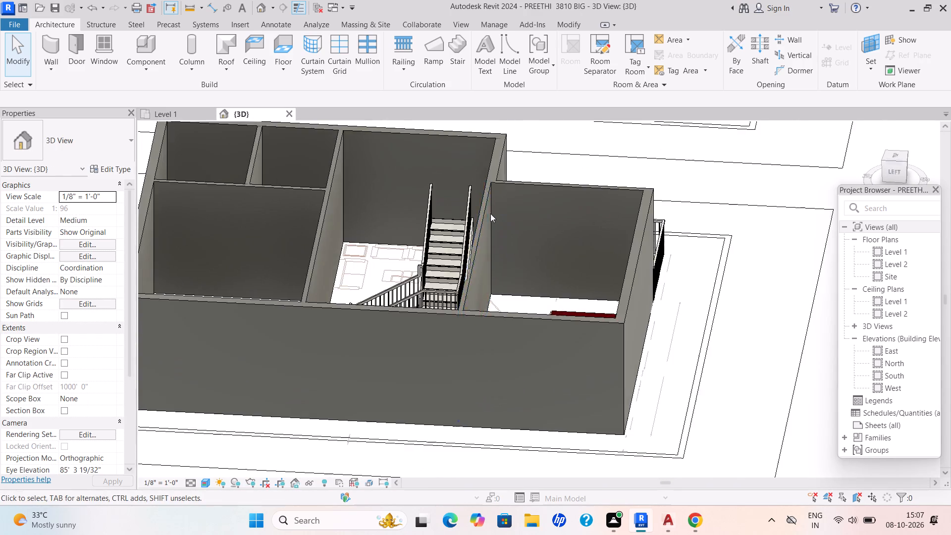
scroll(490, 214, up, 2)
scroll(421, 225, up, 4)
scroll(513, 252, up, 1)
shift+middle_drag(509, 263, 483, 276)
scroll(483, 276, down, 7)
middle_drag(750, 266, 746, 267)
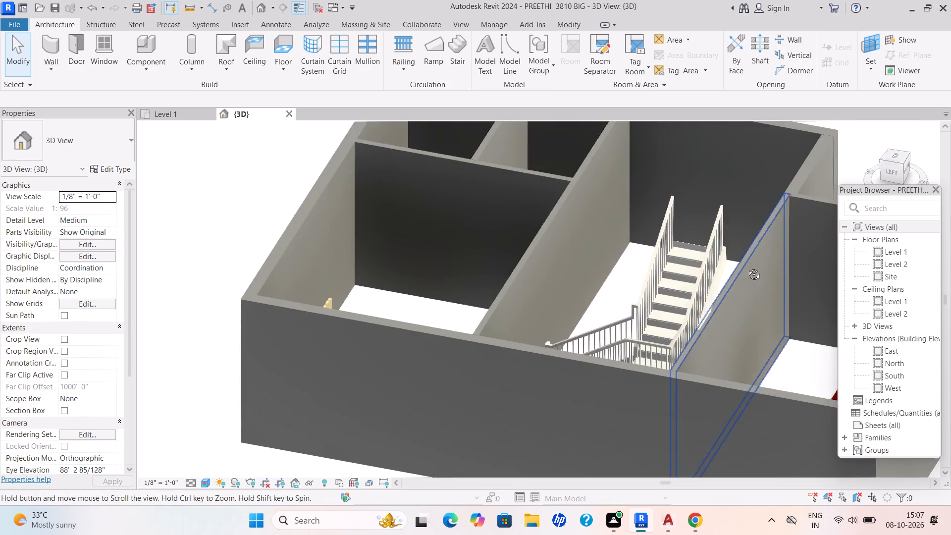
middle_drag(746, 267, 698, 255)
scroll(698, 254, down, 5)
middle_drag(778, 305, 498, 284)
scroll(498, 284, up, 1)
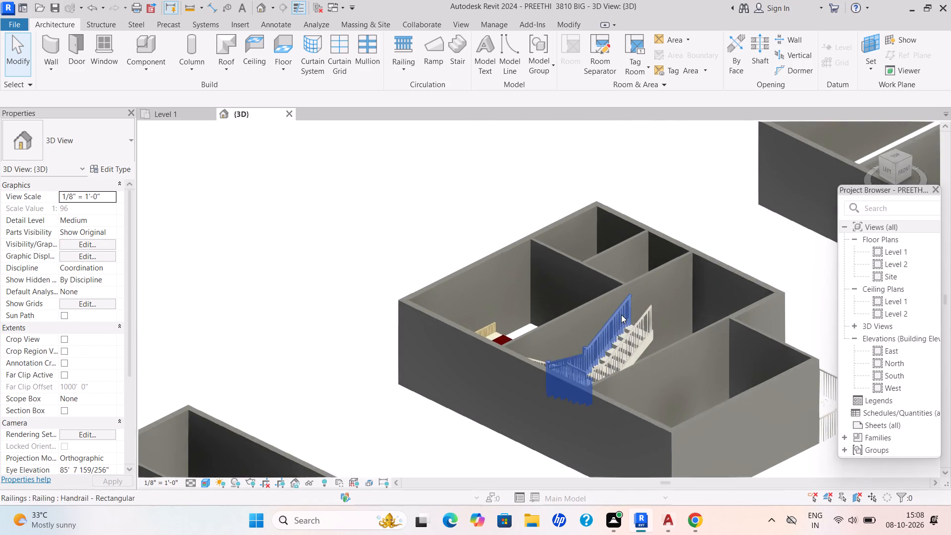
scroll(621, 315, up, 9)
scroll(645, 348, up, 2)
scroll(648, 348, down, 4)
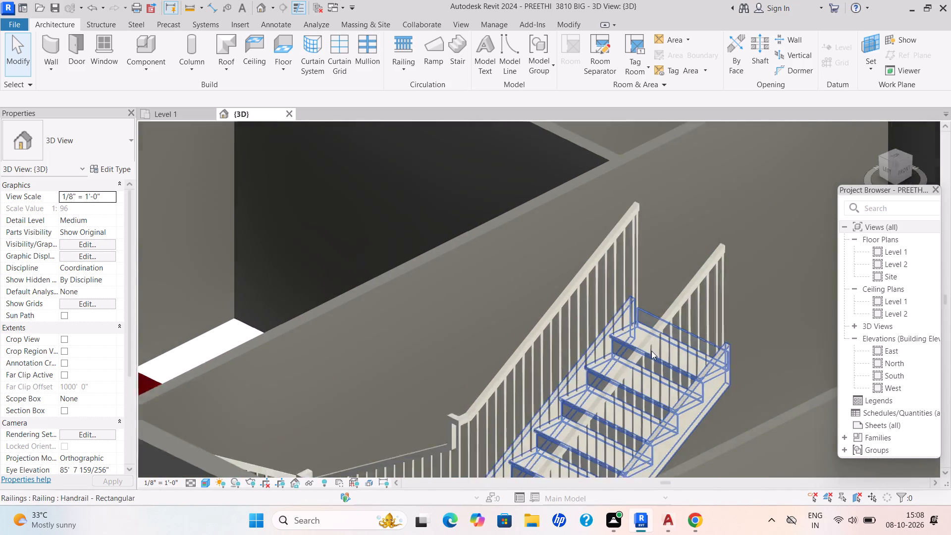
scroll(651, 351, down, 5)
shift+middle_drag(684, 384, 720, 324)
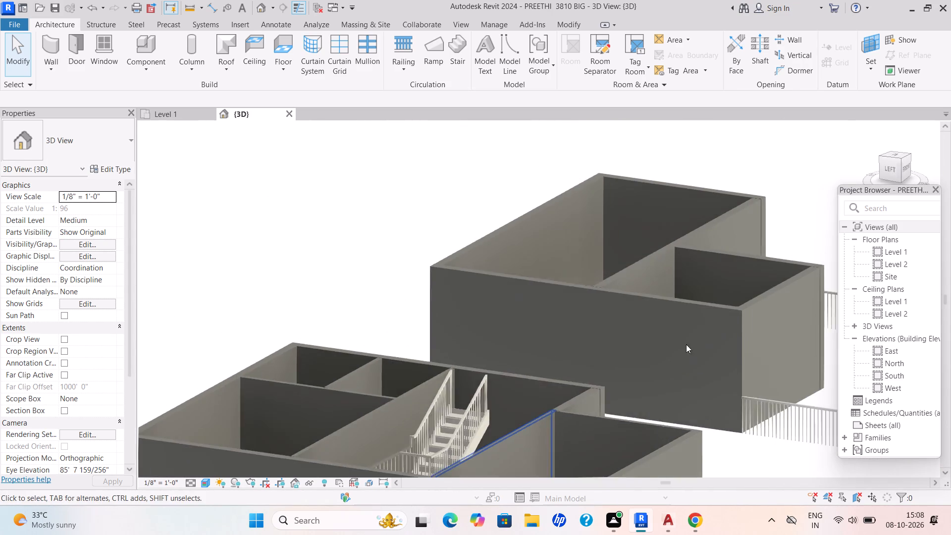
shift+middle_drag(495, 437, 499, 417)
scroll(518, 405, down, 4)
middle_drag(524, 397, 538, 347)
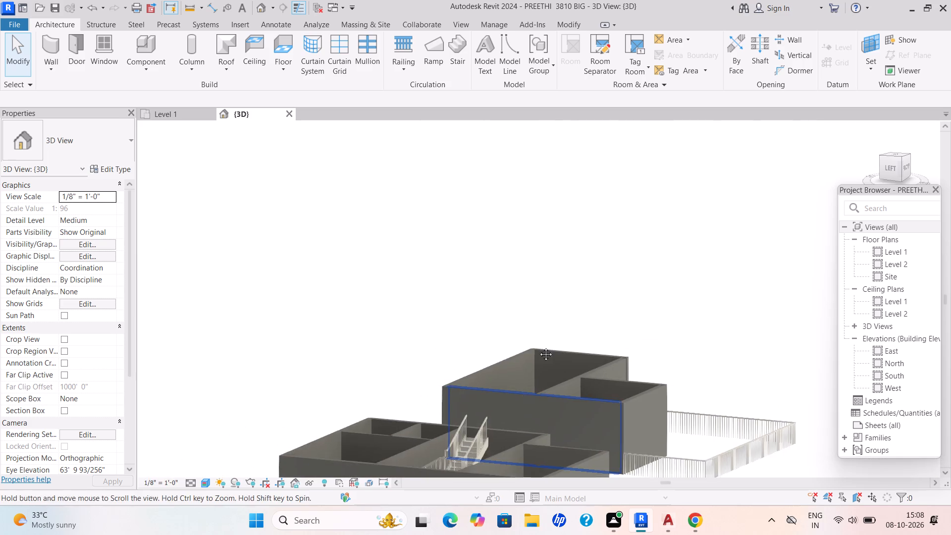
middle_drag(538, 347, 566, 232)
scroll(550, 280, up, 3)
scroll(540, 323, up, 1)
shift+middle_drag(541, 330, 532, 362)
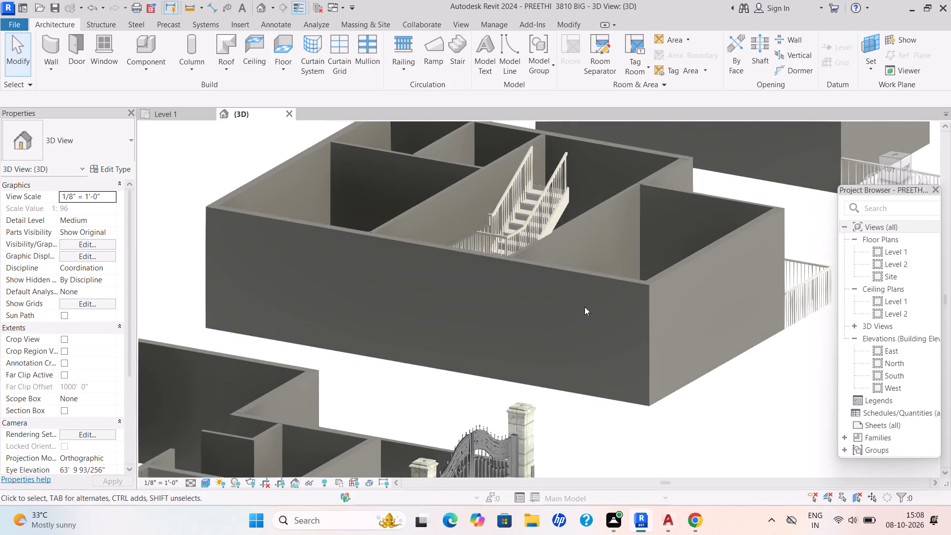
key(grave)
click(629, 277)
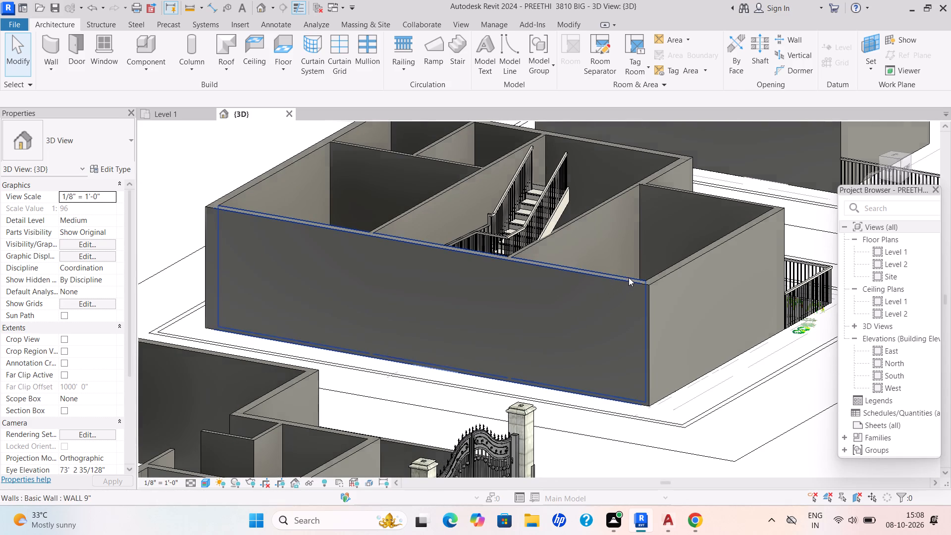
key(grave)
scroll(659, 260, down, 1)
middle_drag(636, 295, 542, 395)
key(Escape)
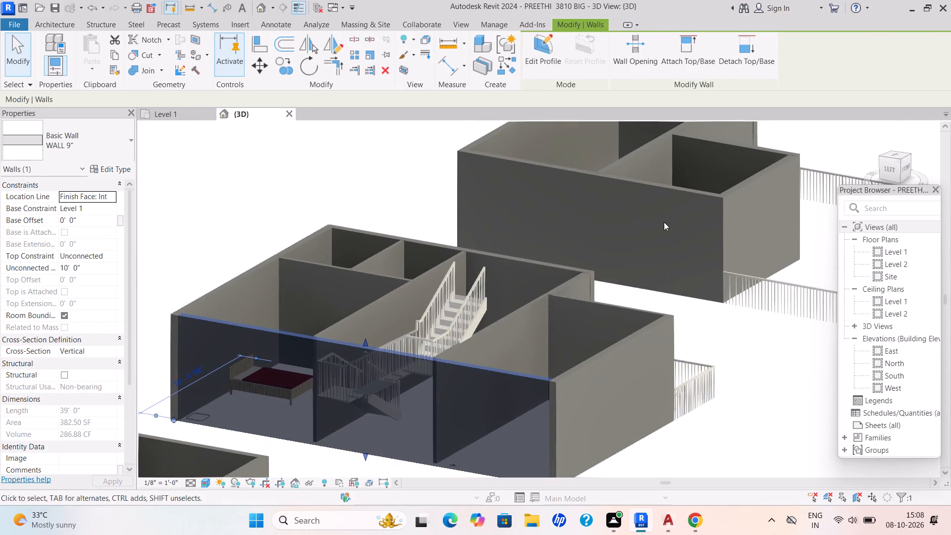
click(675, 189)
key(Escape)
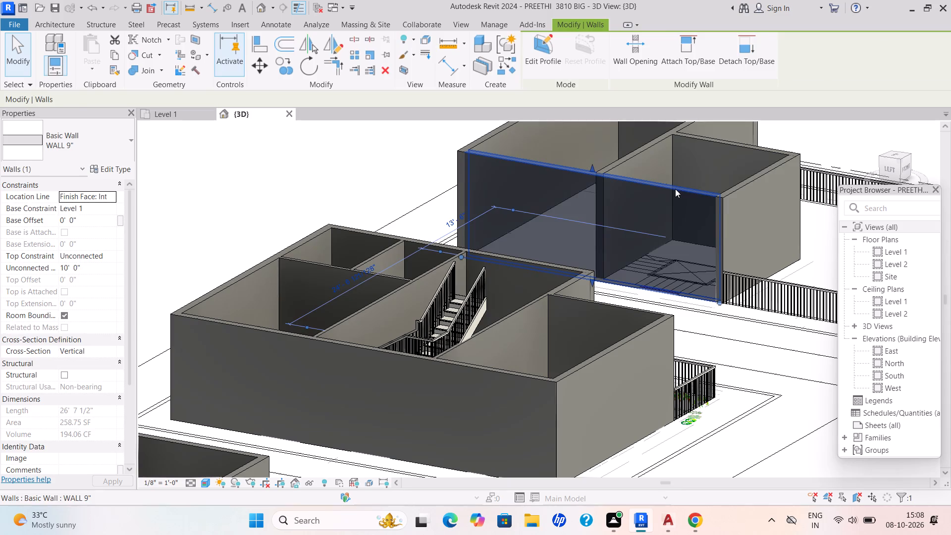
scroll(458, 300, up, 10)
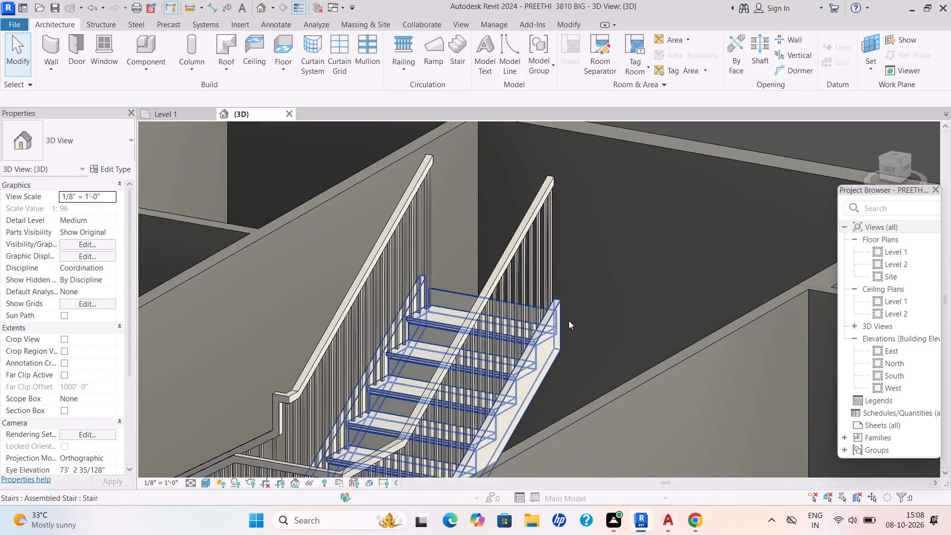
scroll(443, 290, down, 5)
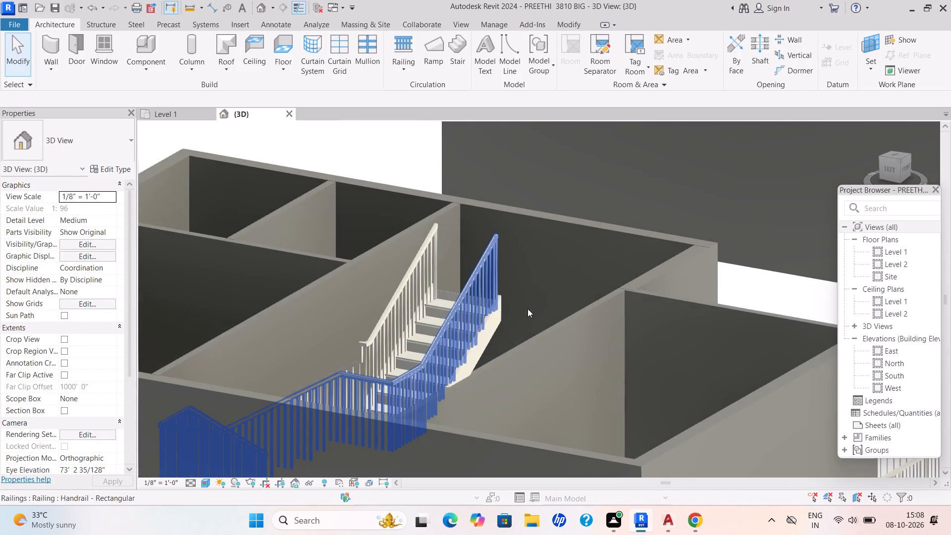
scroll(533, 330, down, 3)
shift+middle_drag(533, 331, 519, 291)
shift+scroll(516, 300, up, 1)
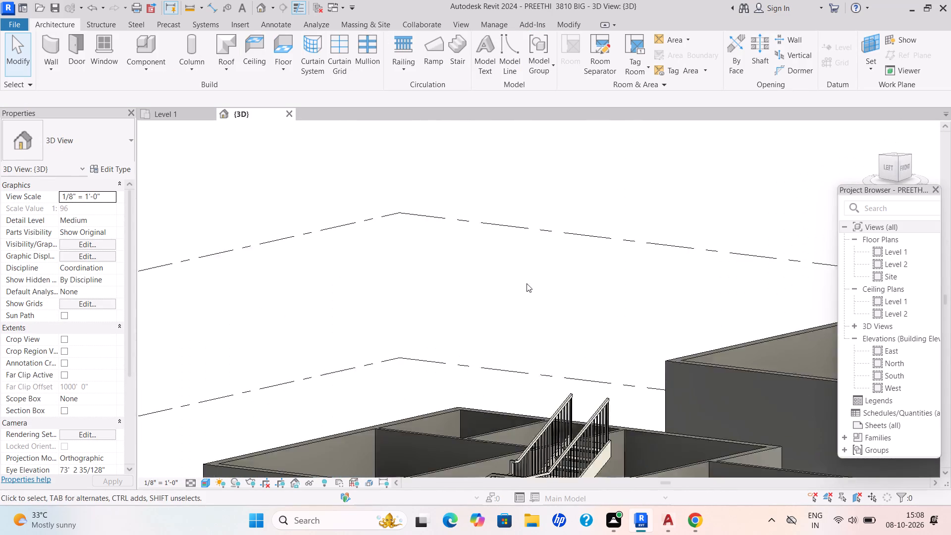
scroll(528, 285, down, 5)
scroll(612, 385, down, 6)
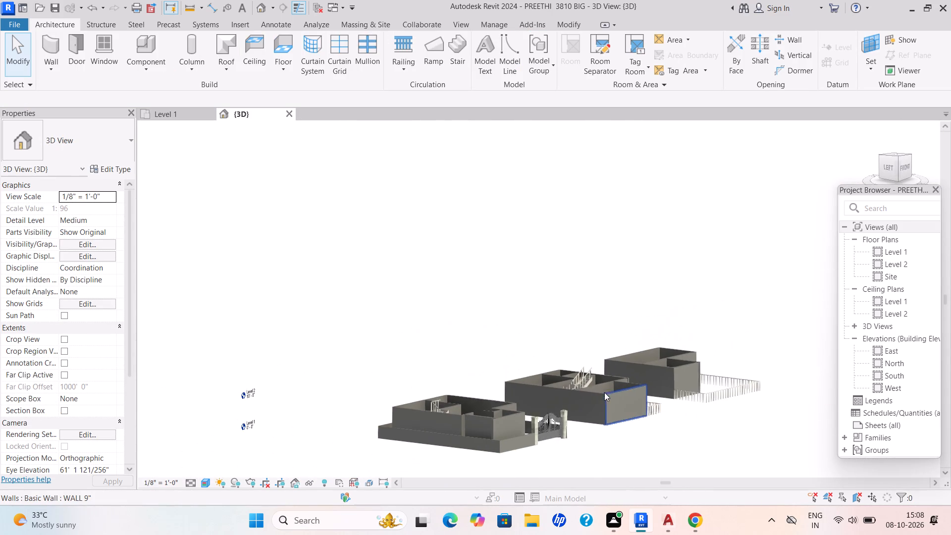
scroll(600, 414, up, 10)
scroll(524, 342, up, 3)
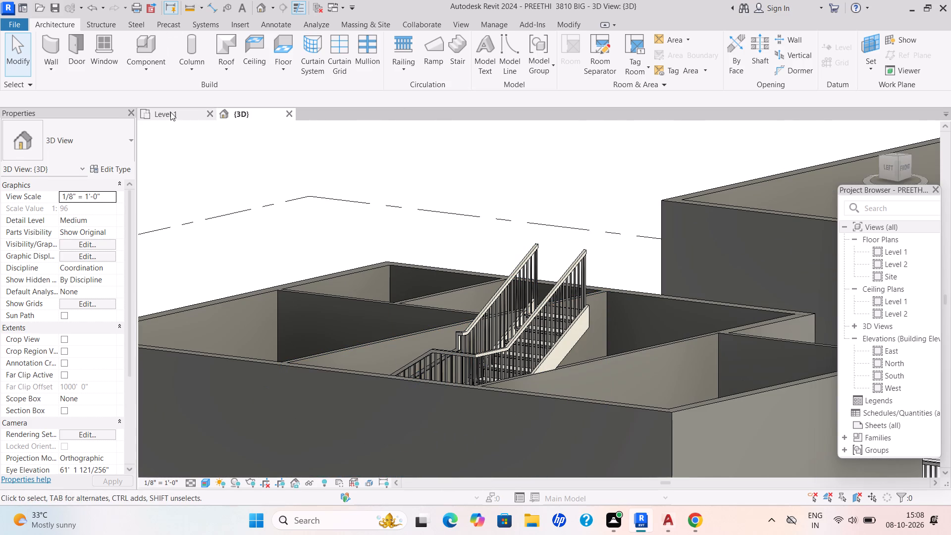
Flip the three-flight stair's direction so it climbs from the plan's UP flight to the DN flight, and finish editing without saving the project.
click(170, 112)
scroll(375, 224, down, 9)
middle_drag(369, 239, 363, 289)
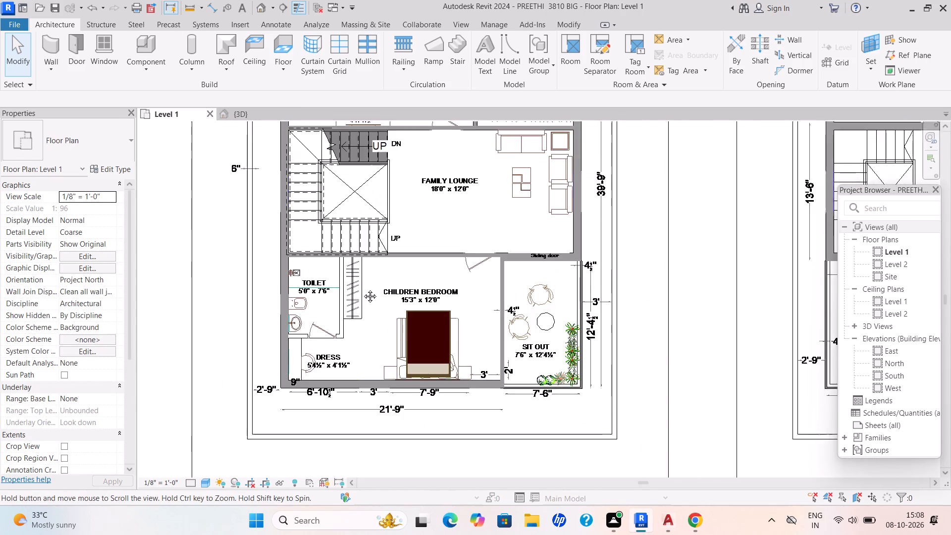
middle_drag(363, 289, 360, 300)
scroll(362, 298, up, 1)
click(371, 257)
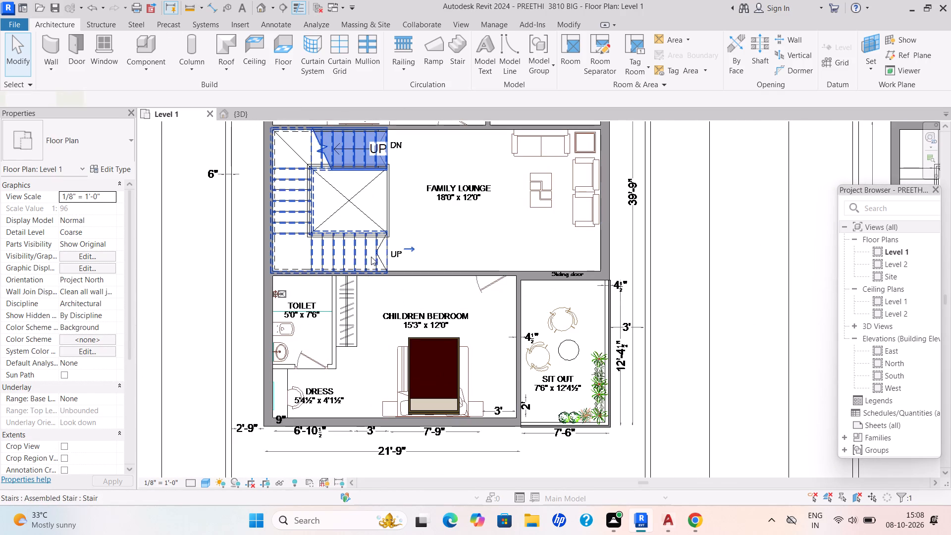
click(544, 57)
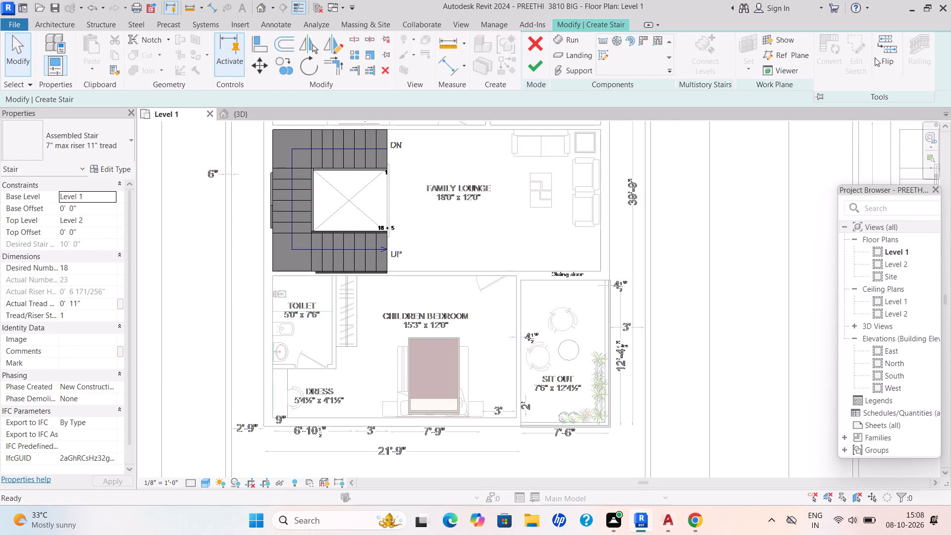
click(882, 58)
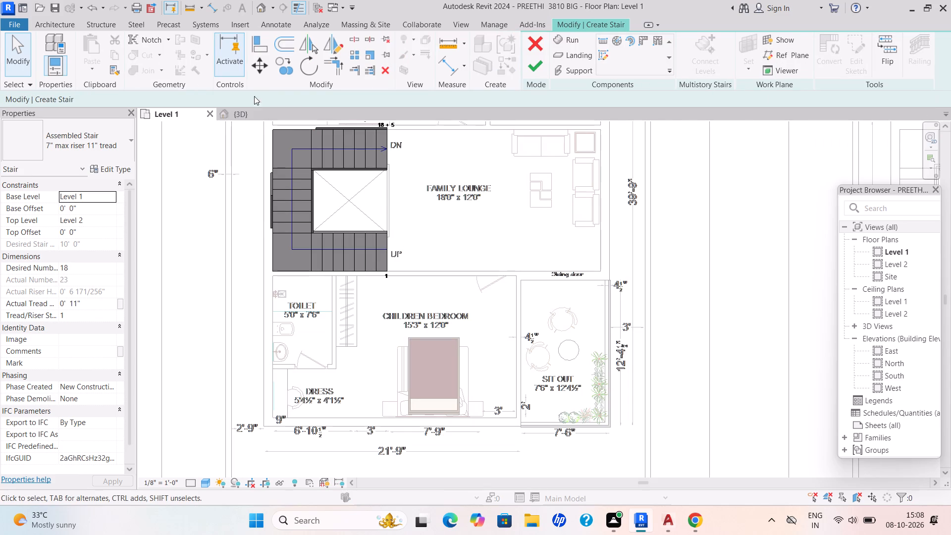
click(231, 115)
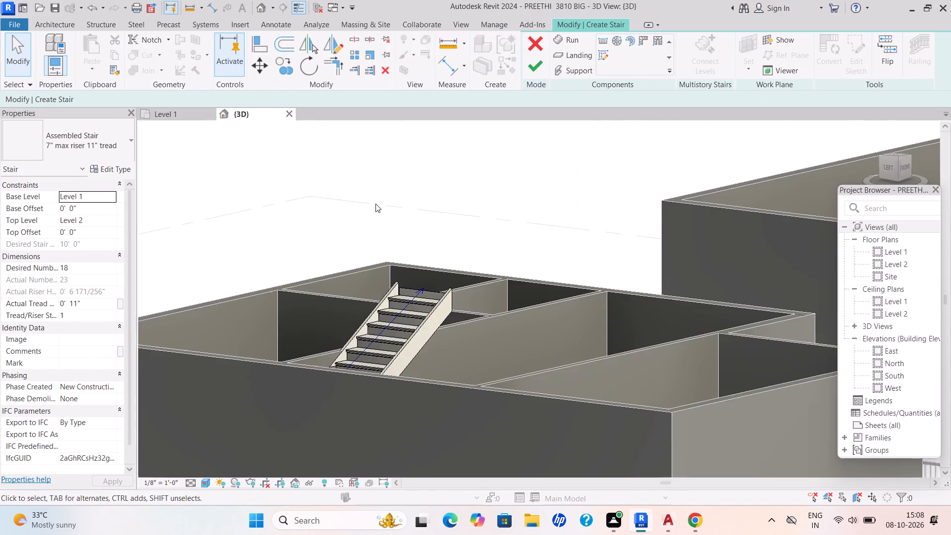
scroll(375, 204, down, 2)
scroll(406, 274, up, 3)
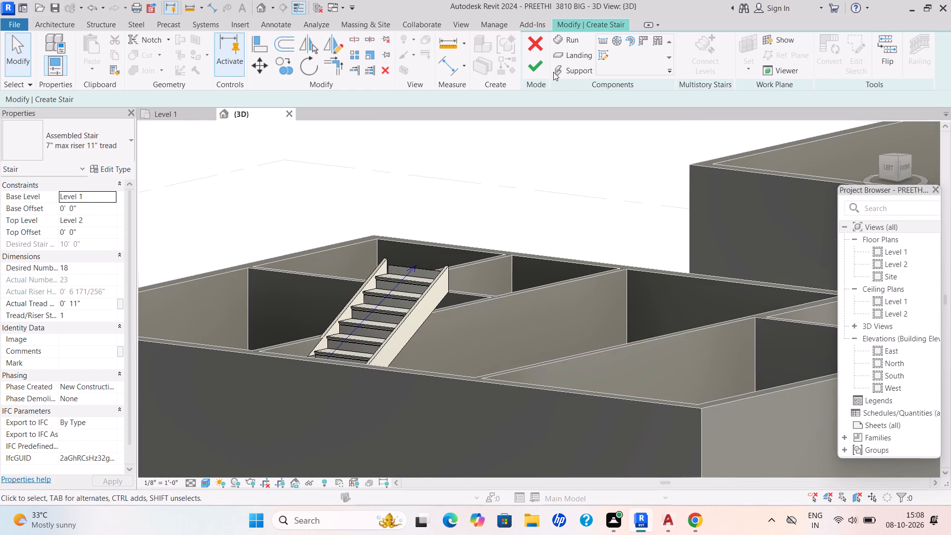
click(543, 61)
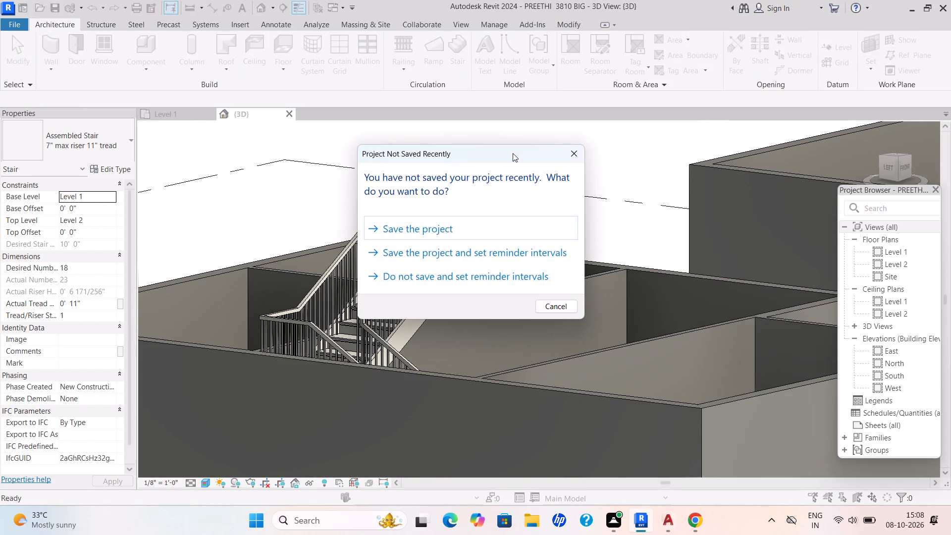
click(567, 158)
scroll(482, 343, down, 3)
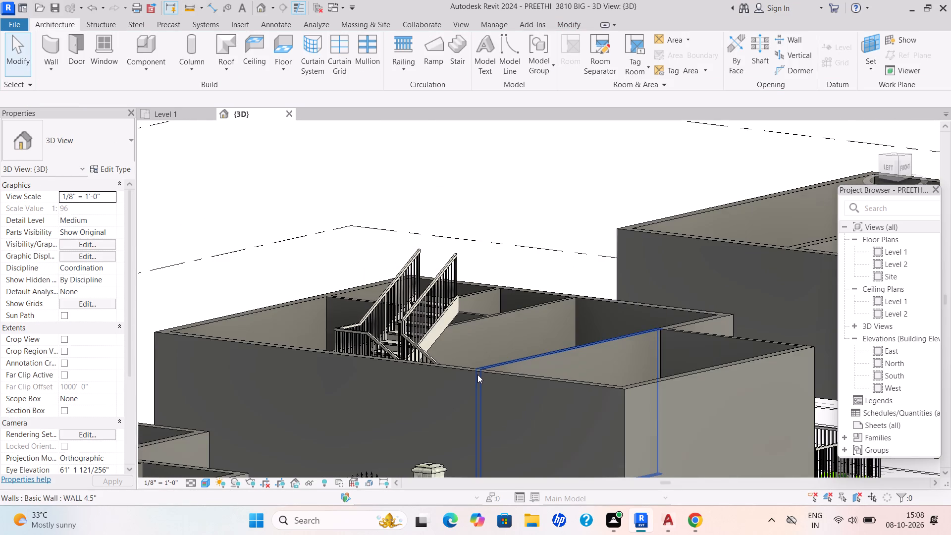
Set the first-floor three-flight stair's desired number of risers to 22.
shift+middle_drag(476, 376, 536, 376)
scroll(523, 361, down, 4)
middle_drag(521, 361, 594, 320)
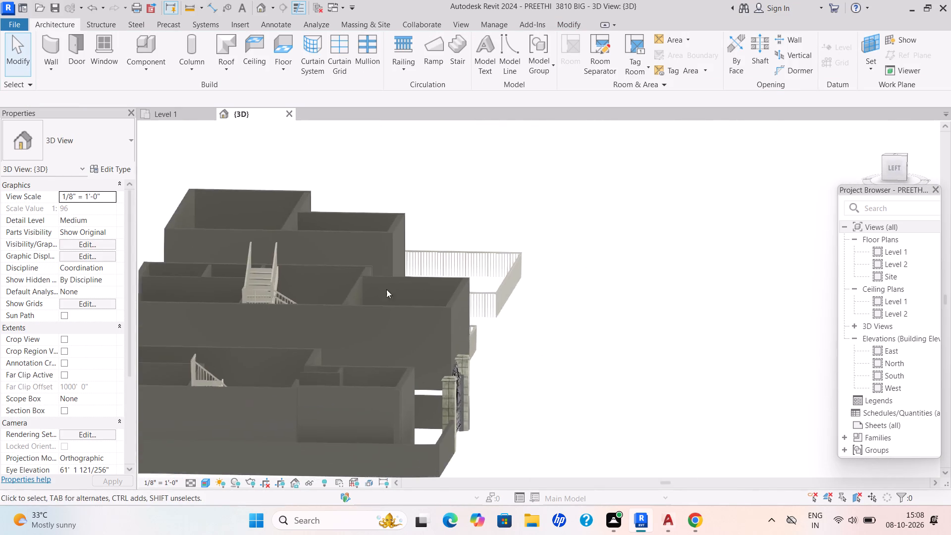
shift+middle_drag(321, 319, 321, 380)
middle_drag(343, 310, 407, 374)
scroll(253, 230, up, 2)
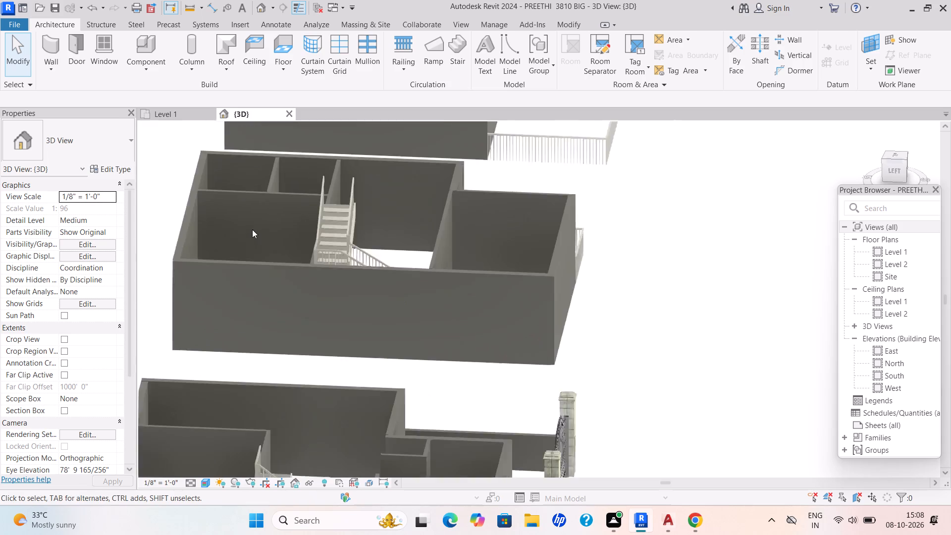
scroll(252, 229, up, 5)
middle_drag(434, 196, 465, 170)
scroll(465, 170, up, 1)
scroll(391, 292, down, 1)
middle_drag(391, 294, 460, 252)
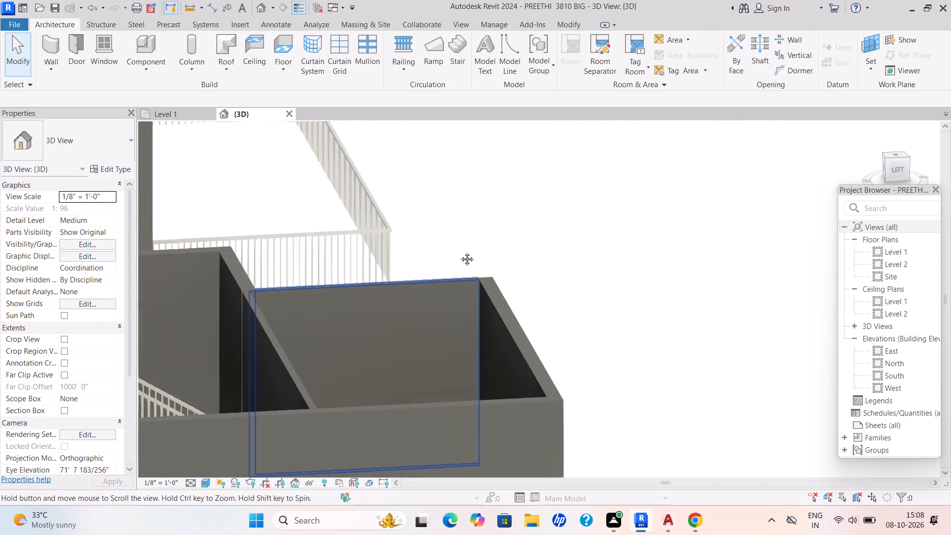
middle_drag(460, 252, 579, 170)
scroll(194, 184, up, 4)
scroll(289, 242, up, 3)
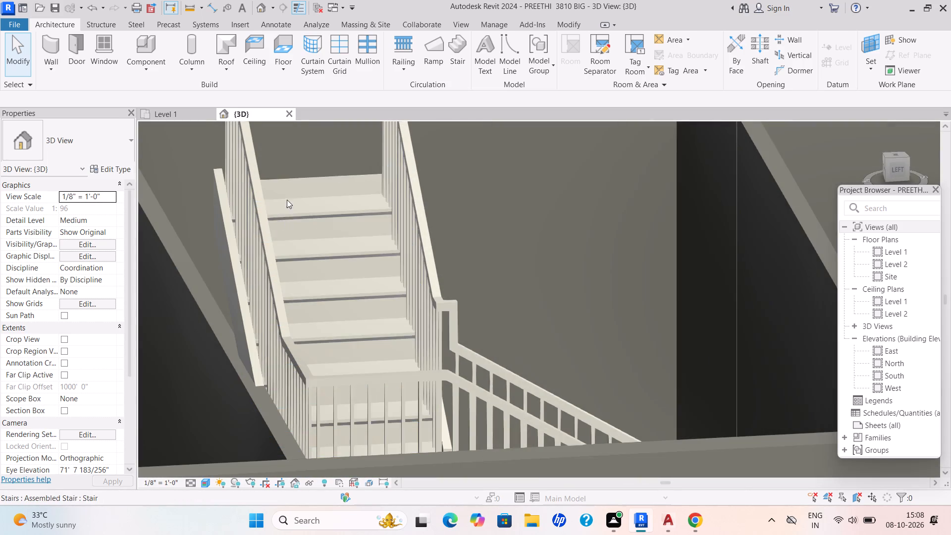
click(318, 175)
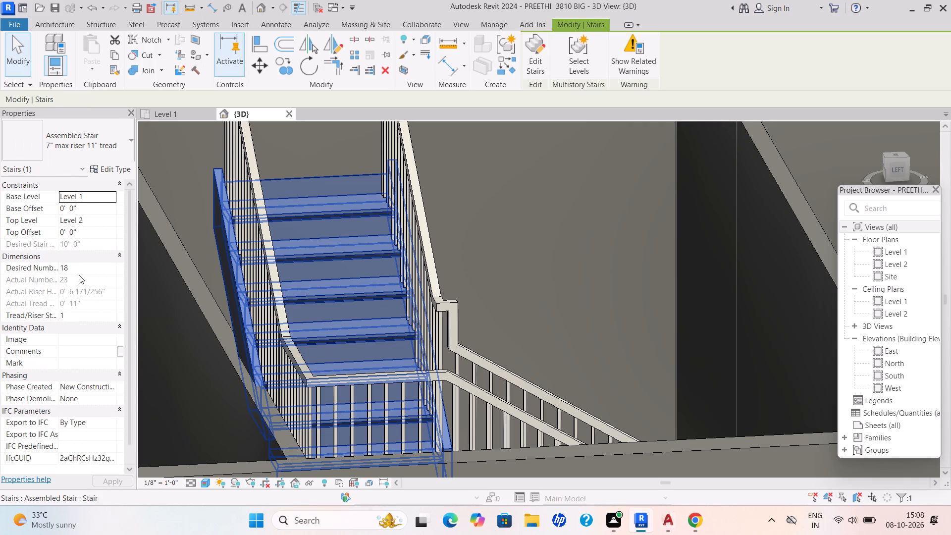
click(107, 273)
click(111, 264)
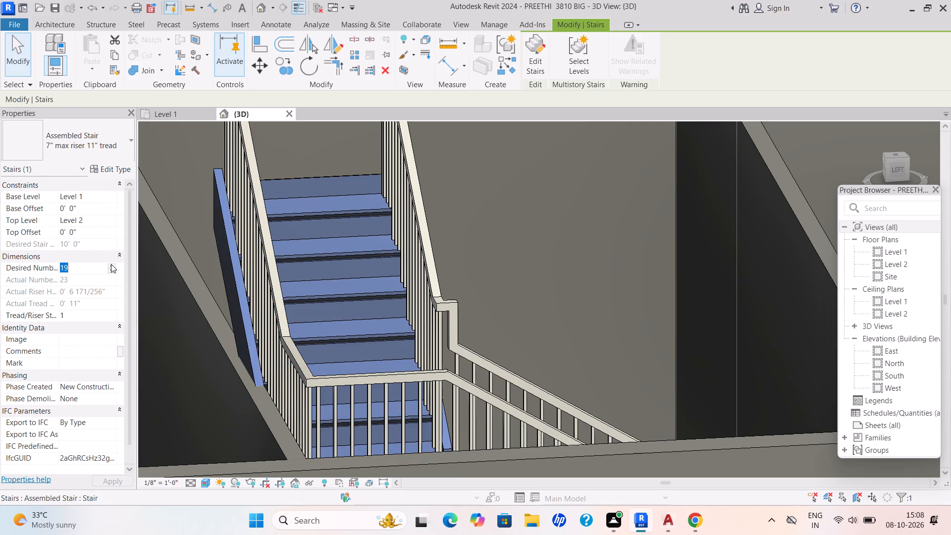
click(111, 264)
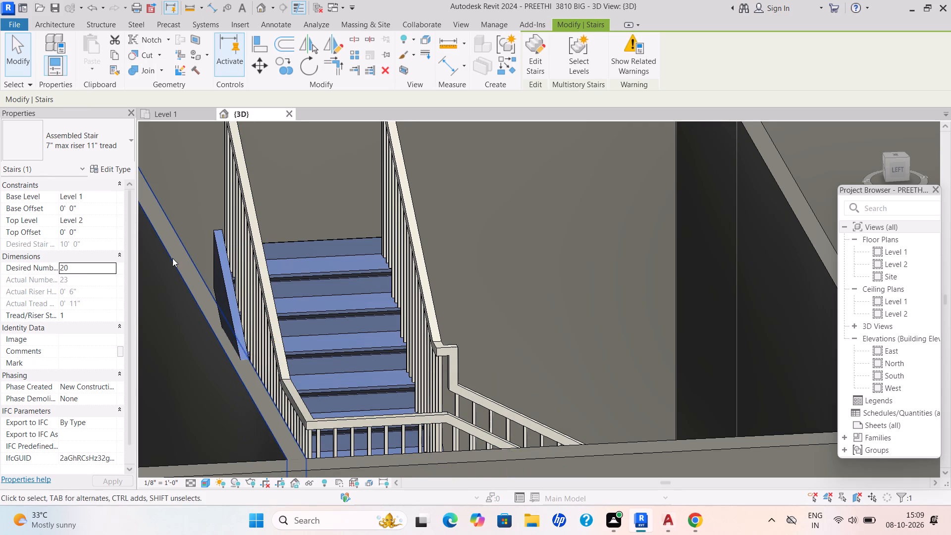
click(110, 268)
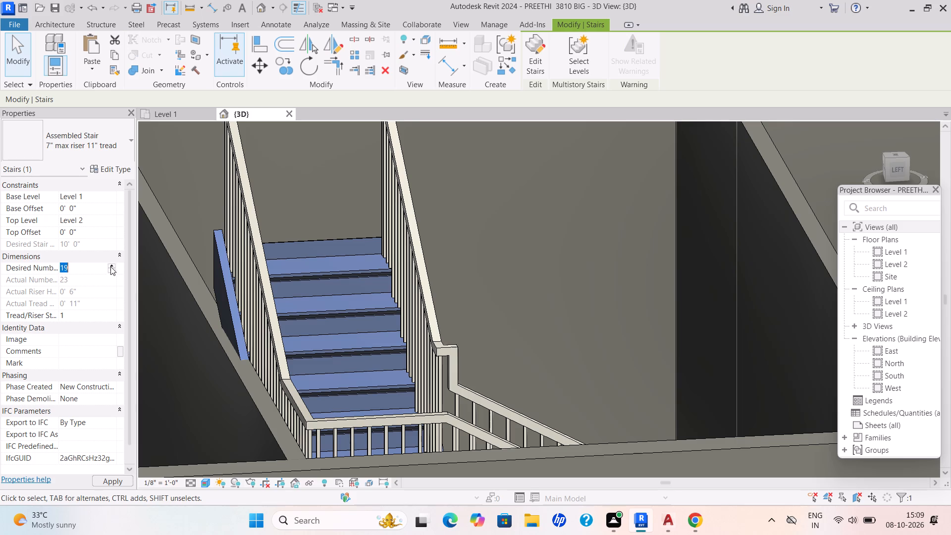
double_click(110, 267)
click(110, 267)
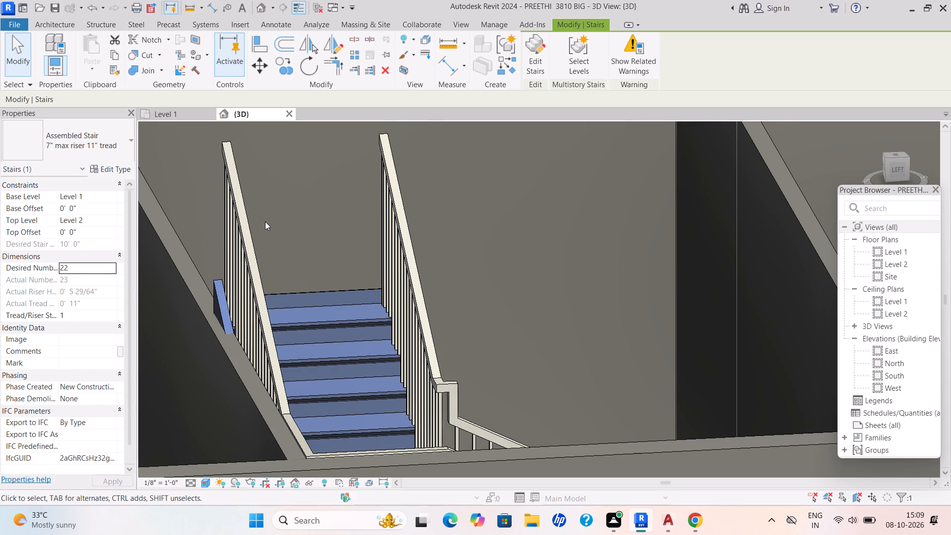
Examine the three-flight stair in 3D against its surrounding walls and the neighbouring floor models.
scroll(264, 226, down, 7)
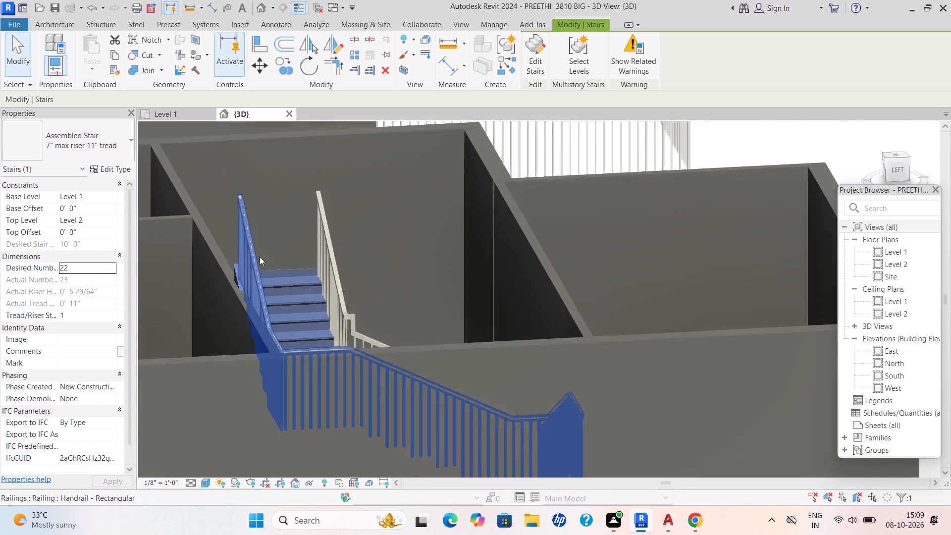
scroll(271, 255, down, 2)
middle_drag(386, 302, 351, 300)
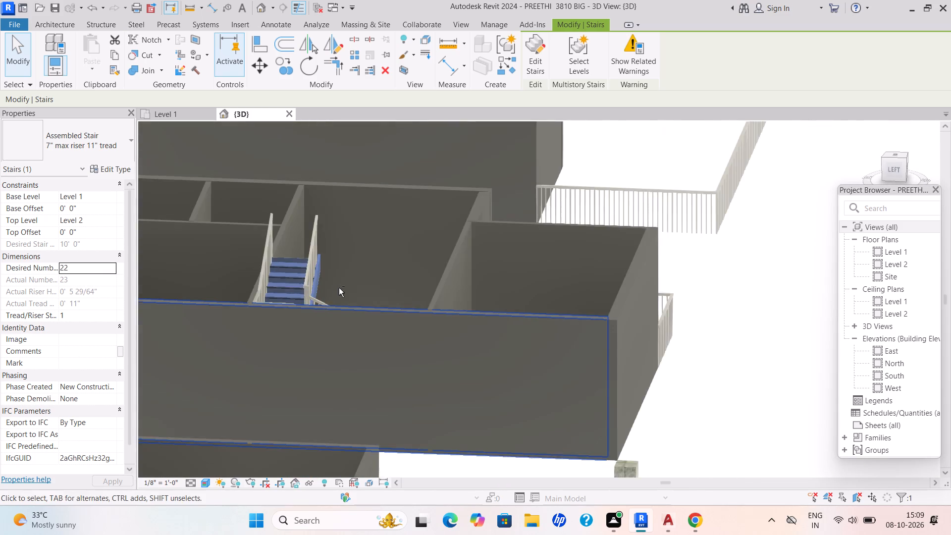
scroll(364, 289, down, 1)
shift+middle_drag(360, 310, 280, 318)
shift+middle_drag(348, 321, 276, 336)
scroll(343, 300, down, 4)
middle_drag(341, 311, 307, 355)
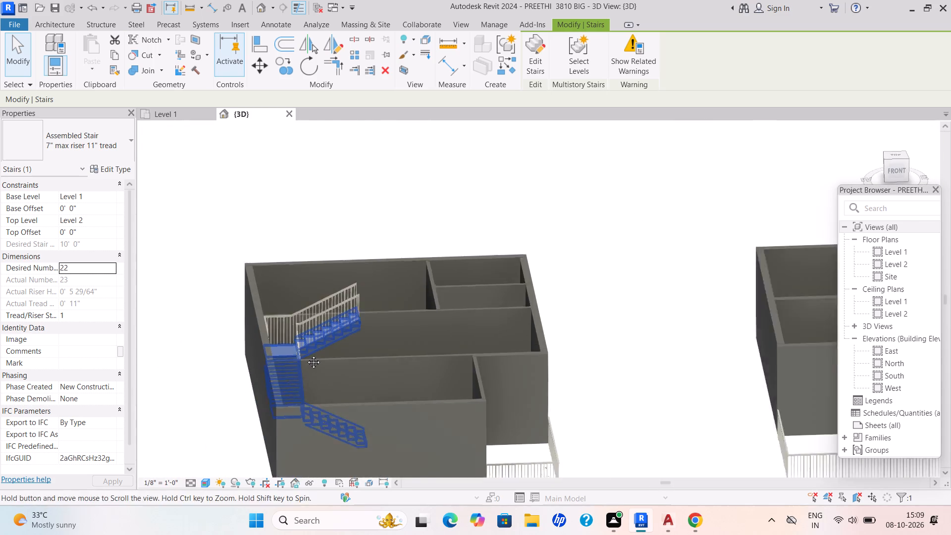
shift+middle_drag(314, 342, 291, 369)
scroll(266, 276, down, 5)
middle_drag(284, 305, 404, 314)
scroll(405, 313, up, 1)
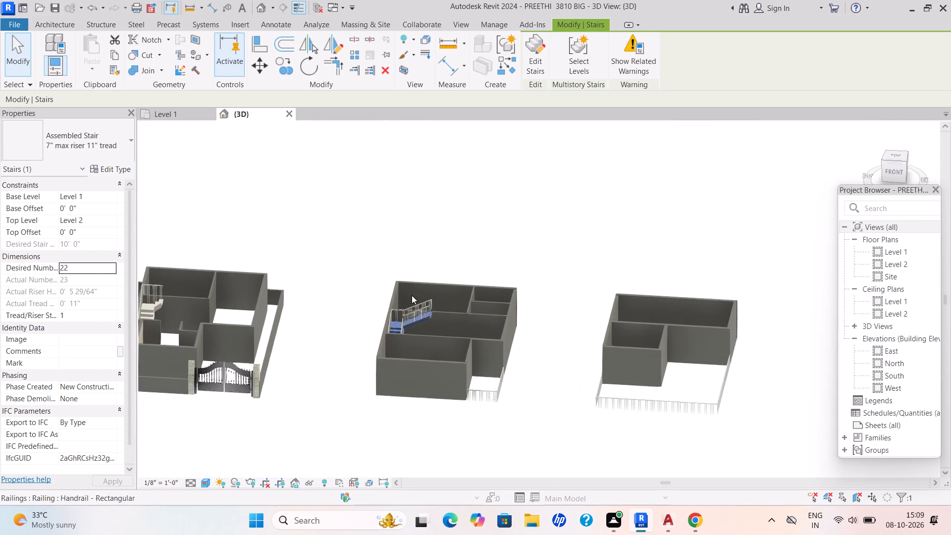
scroll(326, 299, down, 3)
scroll(219, 294, up, 3)
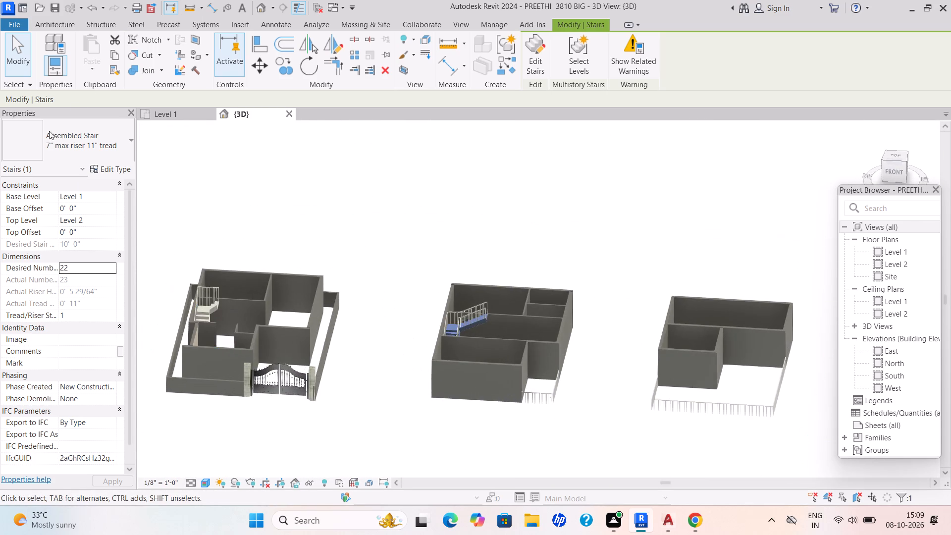
Delete the existing stair beside the dining area on the ground floor plan in Level 1.
click(185, 115)
scroll(242, 175, down, 7)
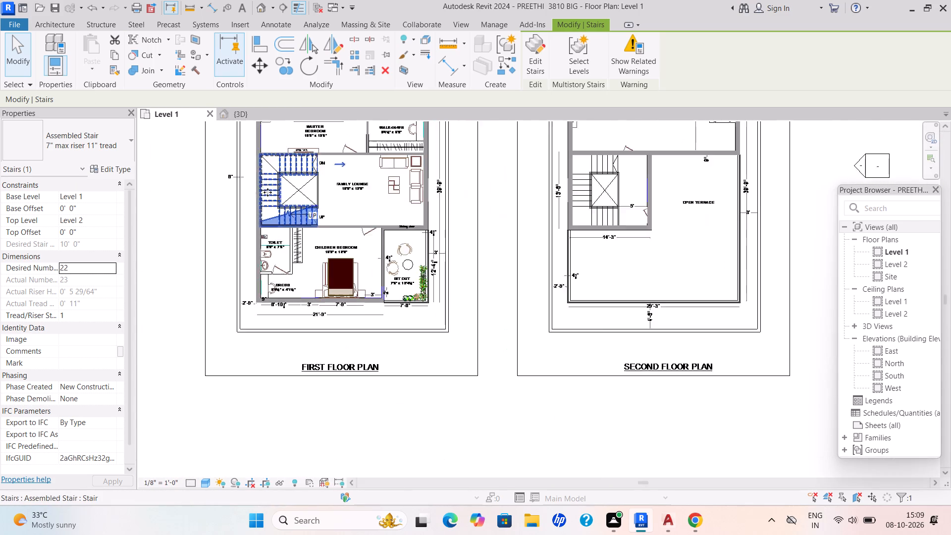
scroll(267, 192, down, 5)
middle_drag(269, 198, 334, 239)
scroll(191, 238, up, 7)
click(207, 229)
key(Delete)
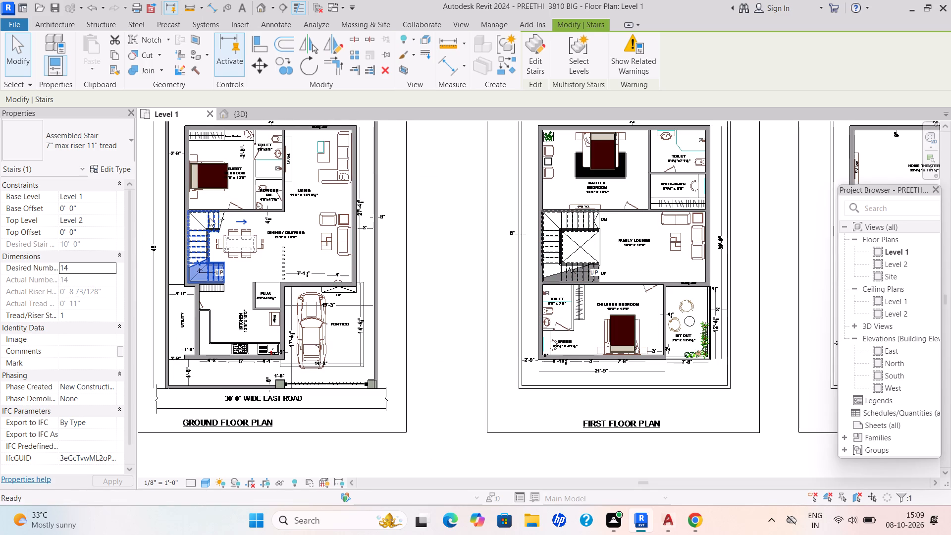
Copy the first-floor three-flight stair from its lower wall corner to the matching stairwell corner on the ground floor plan.
click(581, 221)
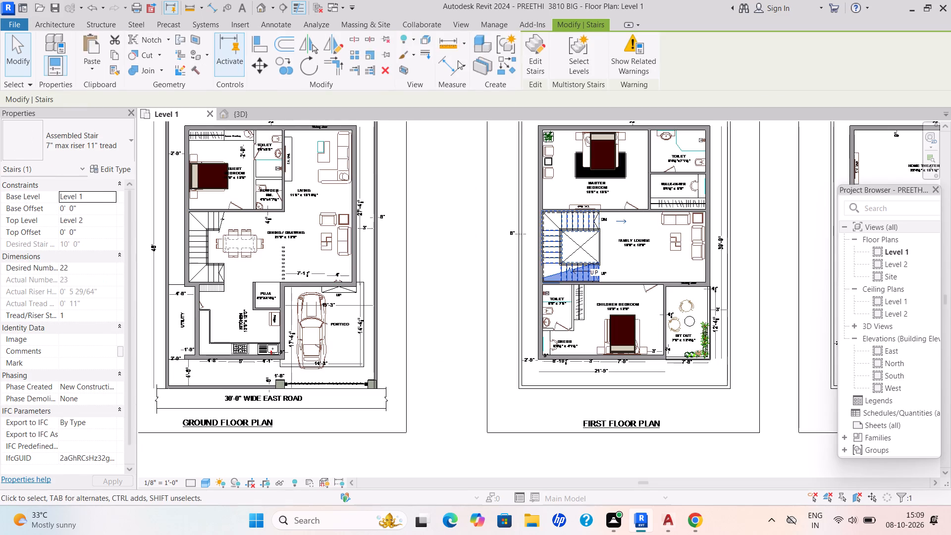
click(288, 63)
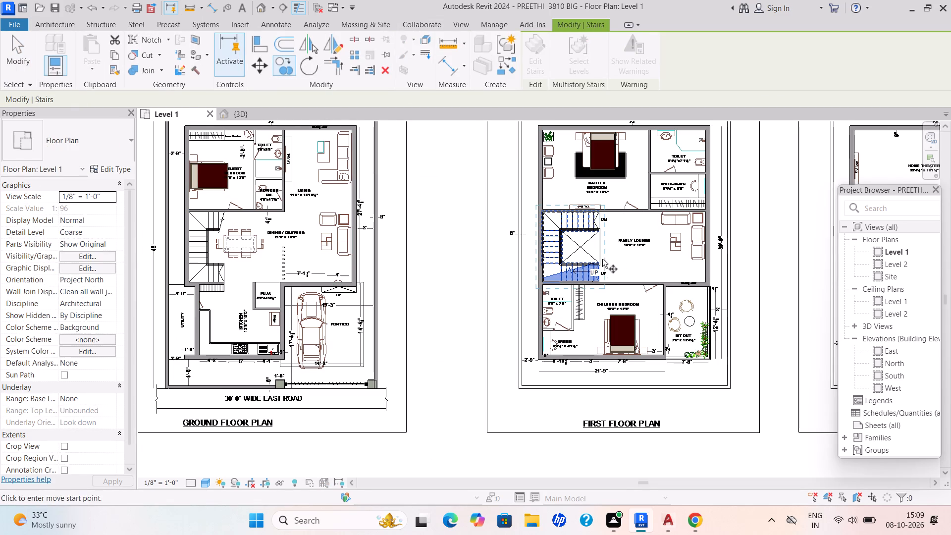
scroll(606, 287, up, 6)
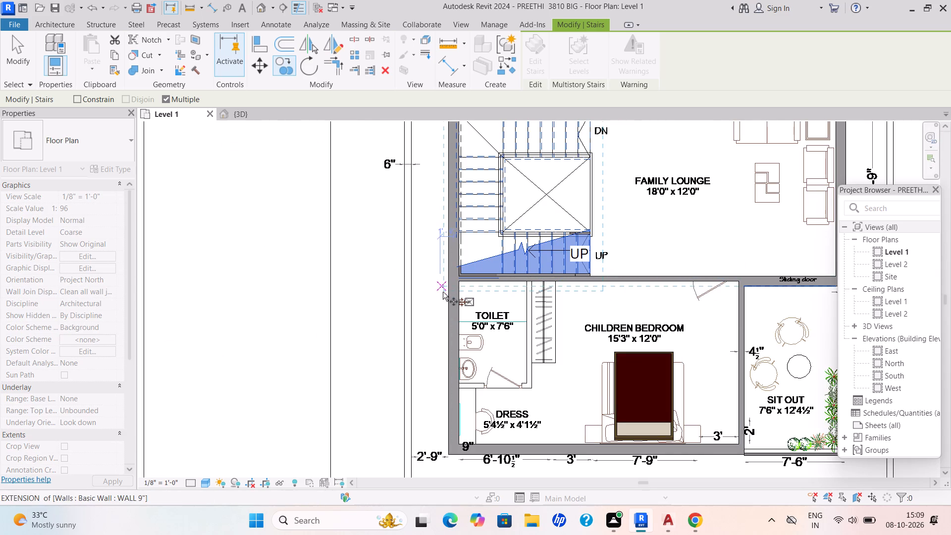
scroll(460, 273, up, 11)
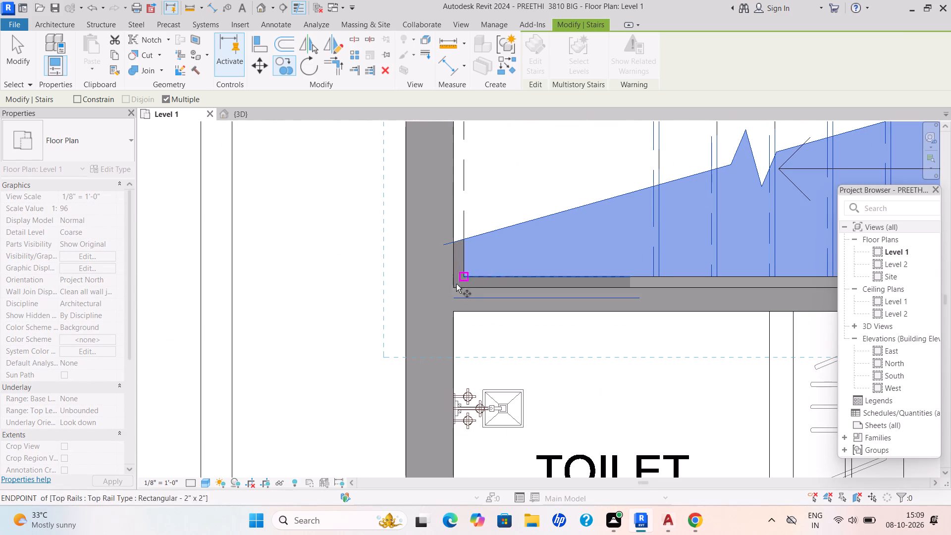
click(452, 288)
scroll(258, 279, down, 5)
middle_drag(252, 278, 667, 231)
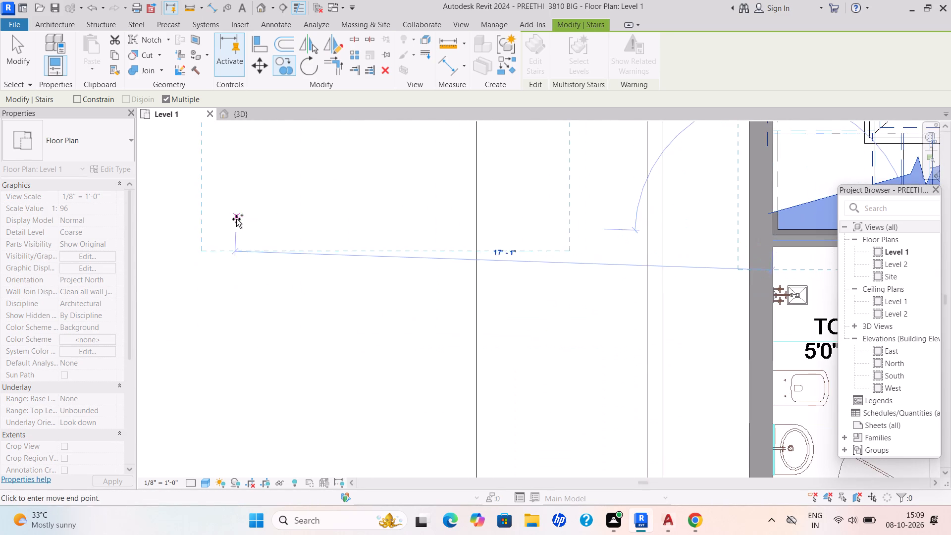
scroll(235, 219, down, 4)
middle_drag(229, 222, 640, 197)
scroll(346, 184, down, 4)
middle_drag(342, 188, 614, 216)
scroll(464, 212, down, 1)
middle_drag(457, 224, 456, 235)
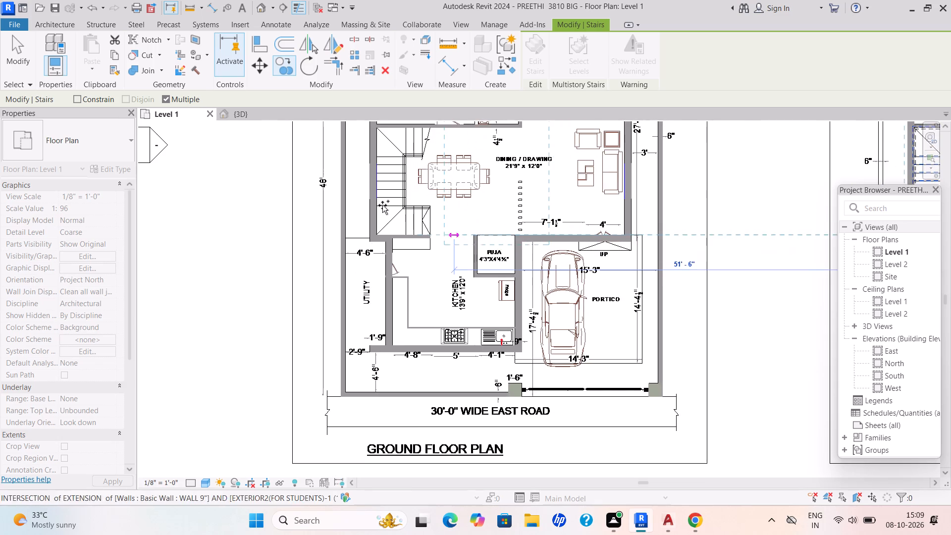
scroll(381, 213, up, 11)
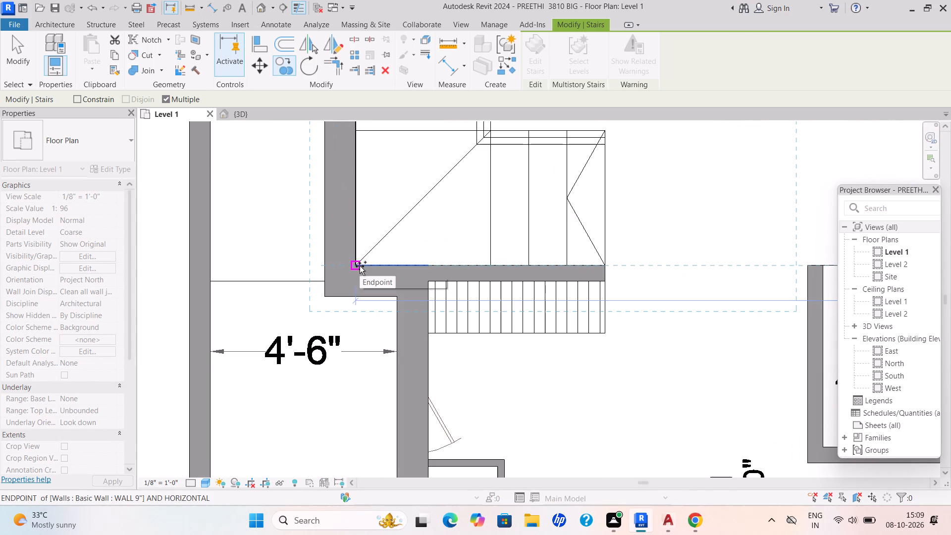
click(360, 266)
Place another copy of the stair at the matching inner wall corner of the second floor plan's stairwell, and end copying.
scroll(457, 218, down, 6)
middle_drag(435, 246, 352, 301)
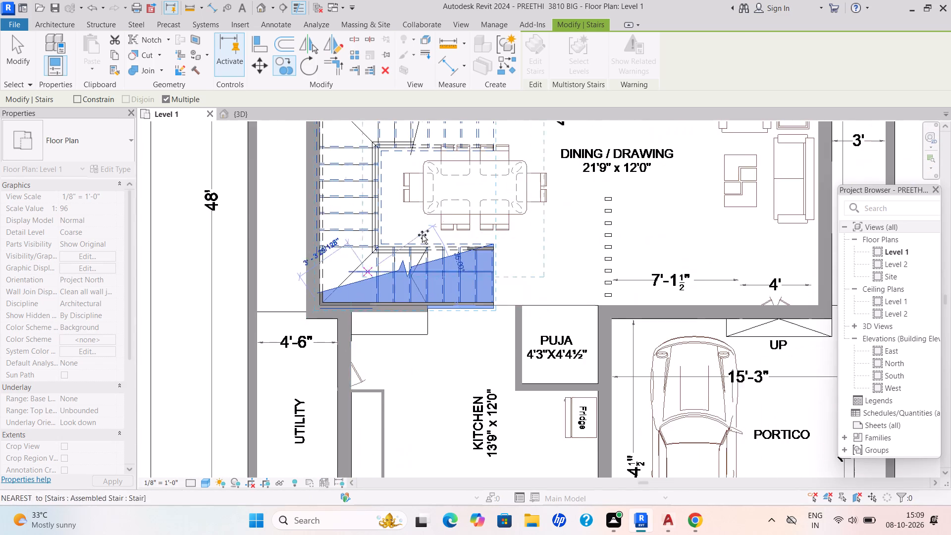
scroll(444, 225, down, 4)
middle_drag(446, 225, 163, 255)
scroll(565, 280, down, 2)
middle_drag(560, 282, 171, 237)
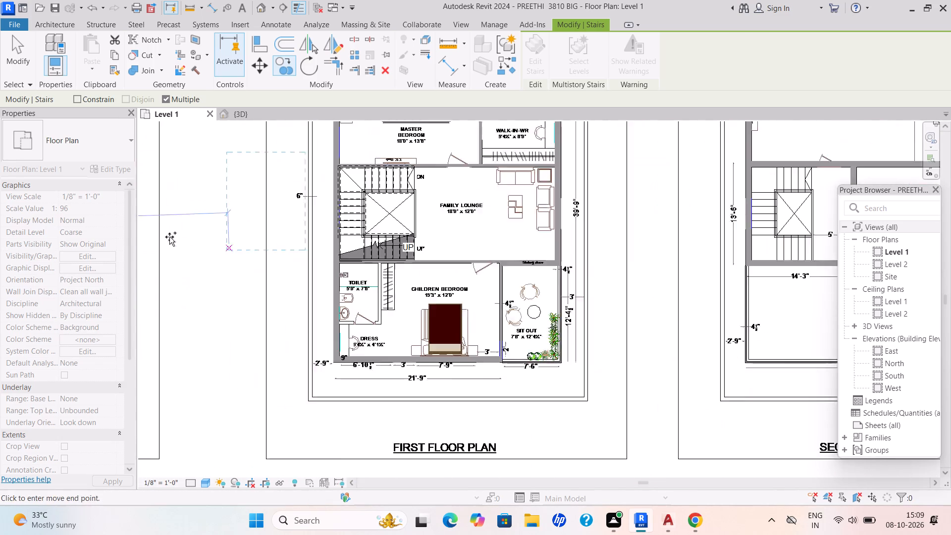
scroll(169, 237, up, 1)
middle_drag(620, 233, 347, 260)
scroll(502, 272, up, 1)
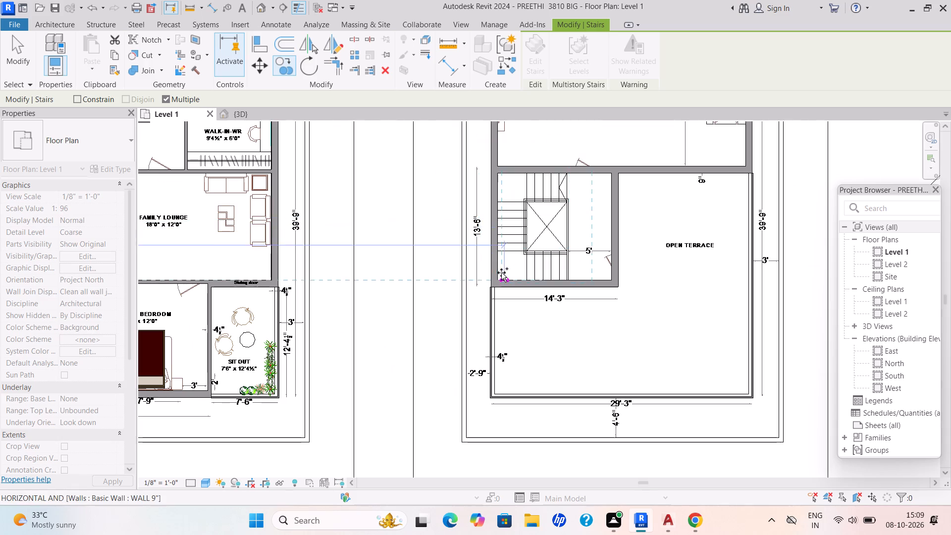
scroll(501, 272, up, 3)
click(498, 284)
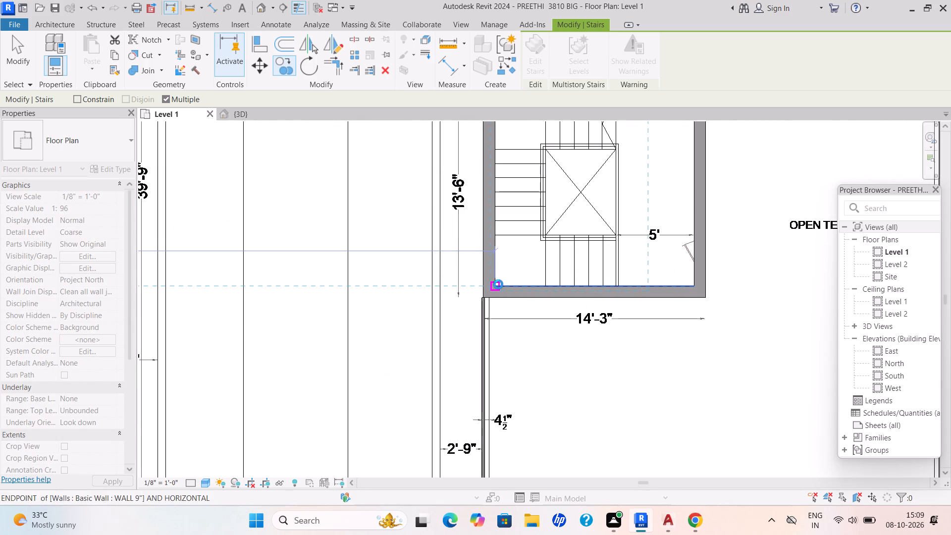
scroll(539, 242, down, 6)
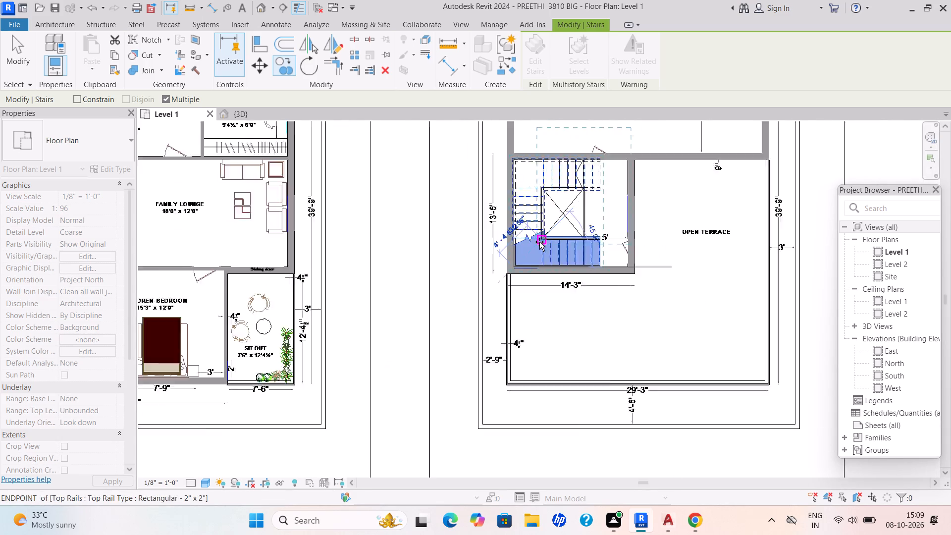
key(Escape)
Check the stairs on all three floors in the 3D view and the Level 1 plan.
scroll(598, 226, down, 3)
middle_drag(579, 252, 542, 293)
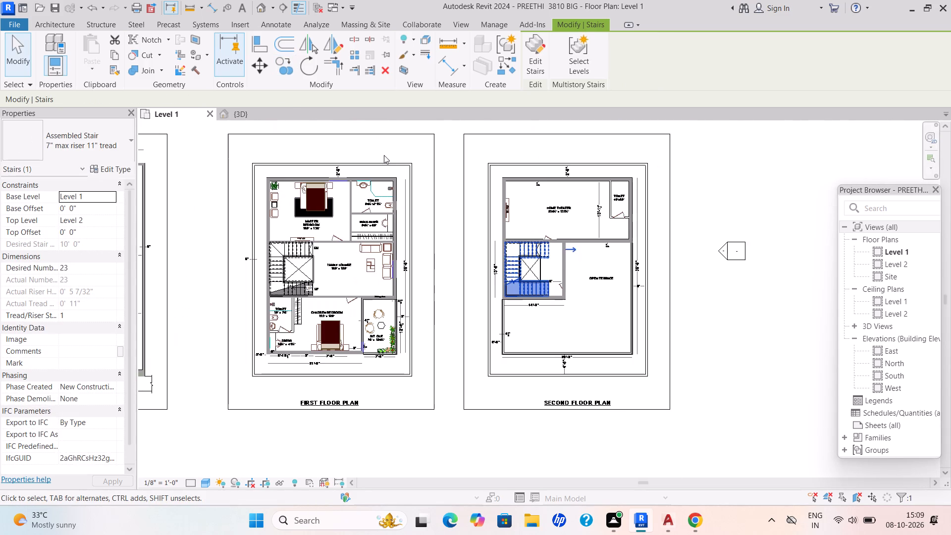
click(243, 110)
scroll(353, 213, down, 1)
scroll(546, 281, down, 2)
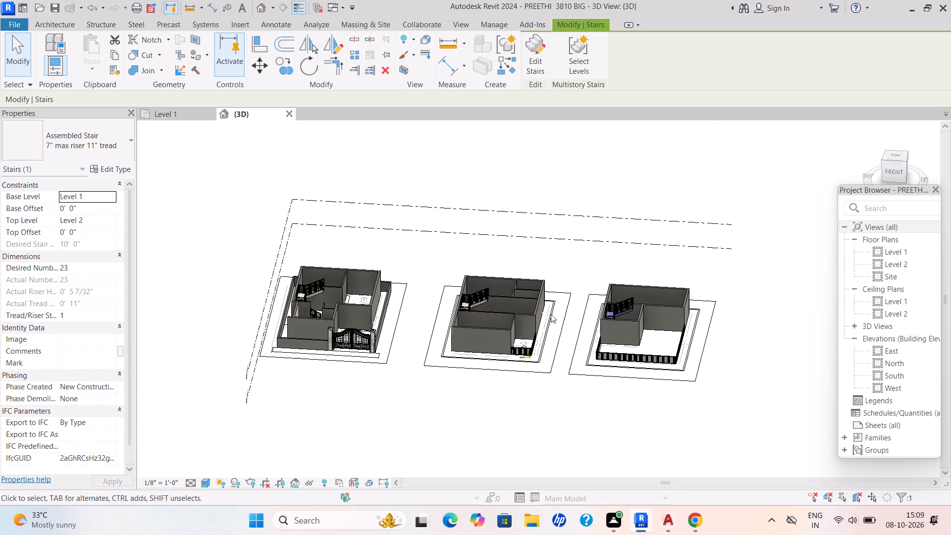
click(191, 113)
scroll(364, 139, down, 3)
scroll(364, 139, up, 1)
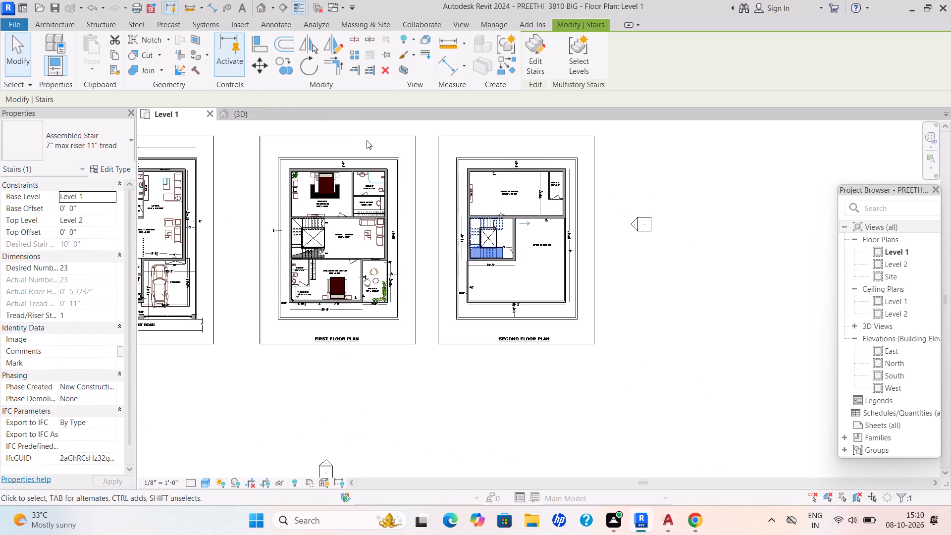
scroll(370, 140, down, 2)
middle_drag(380, 161, 423, 168)
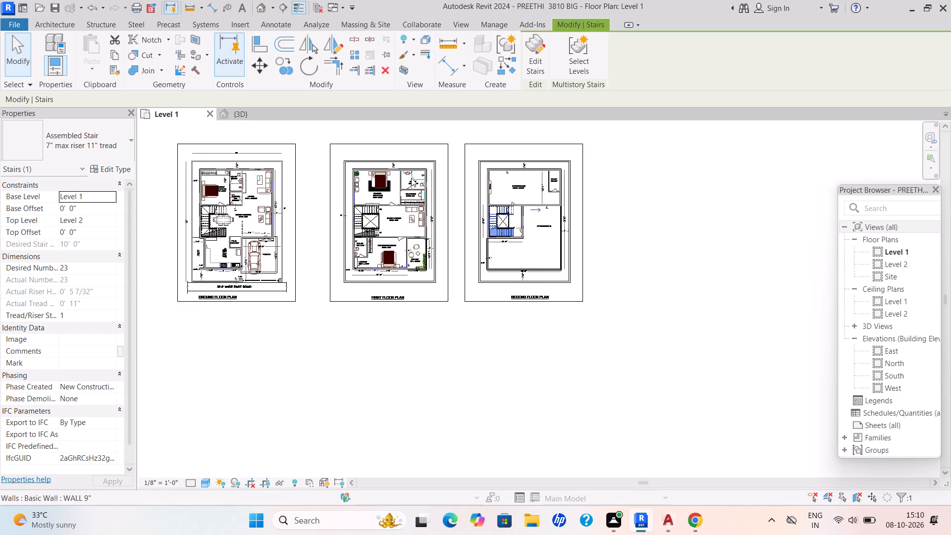
scroll(310, 250, up, 5)
middle_drag(307, 252, 397, 270)
scroll(349, 264, down, 1)
scroll(399, 268, up, 1)
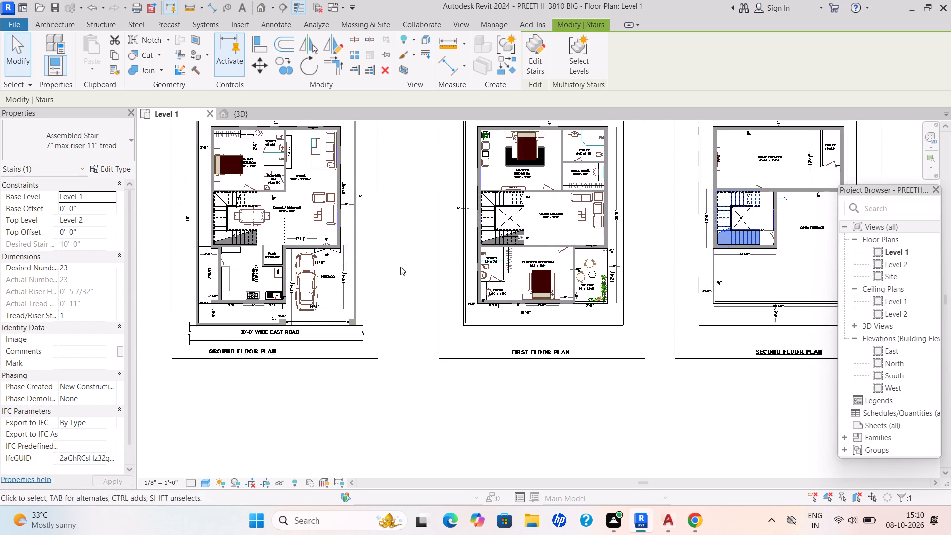
scroll(452, 124, up, 1)
scroll(498, 165, down, 1)
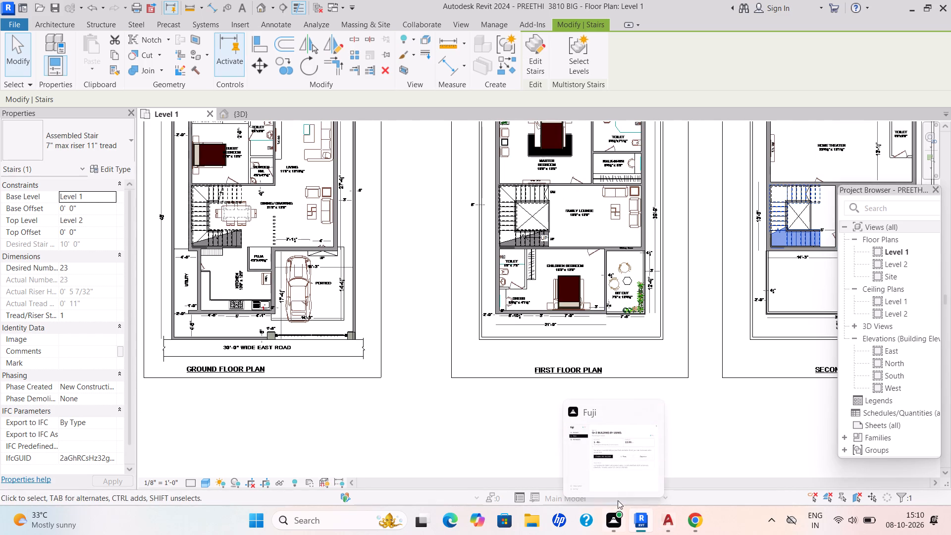
scroll(250, 236, down, 1)
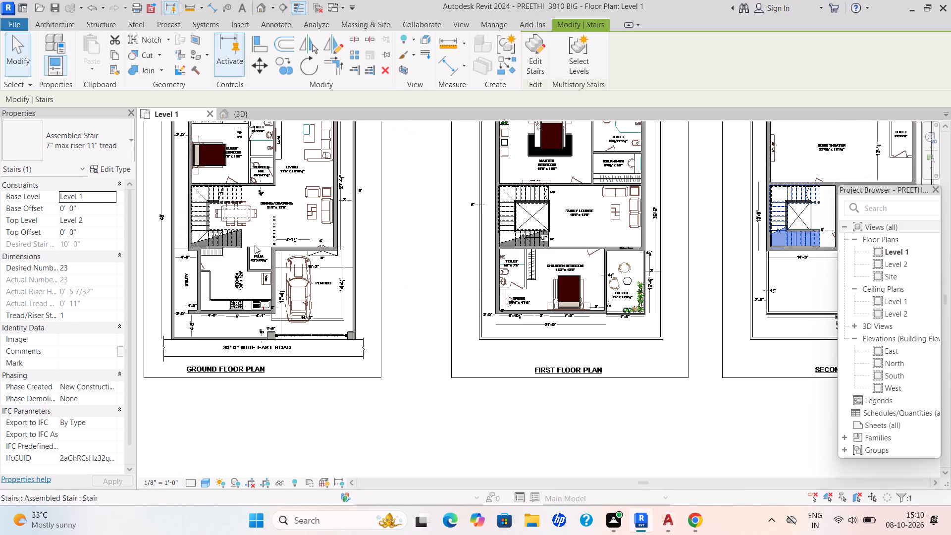
Examine the ground and first floor plans in Level 1, including the portico, gate and compound wall outline.
scroll(255, 245, down, 2)
middle_drag(283, 266, 276, 297)
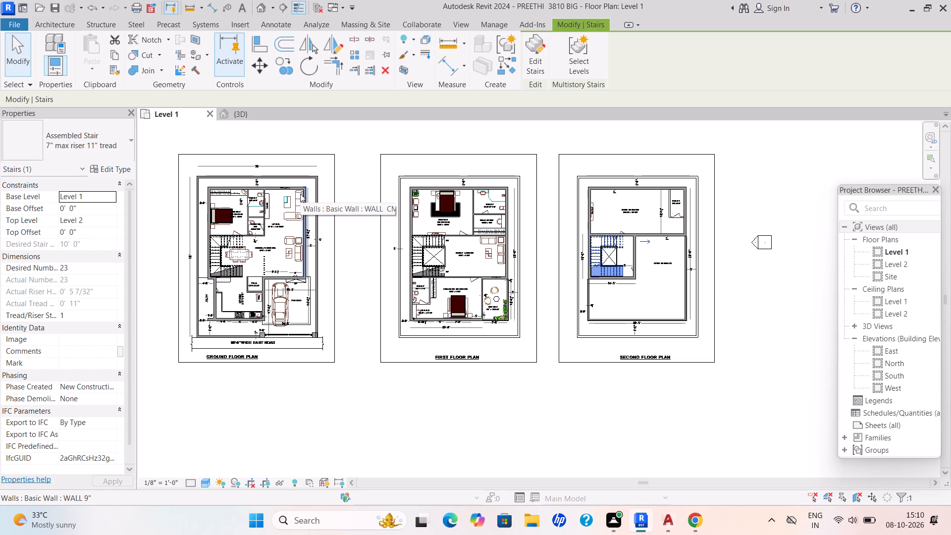
scroll(234, 186, up, 2)
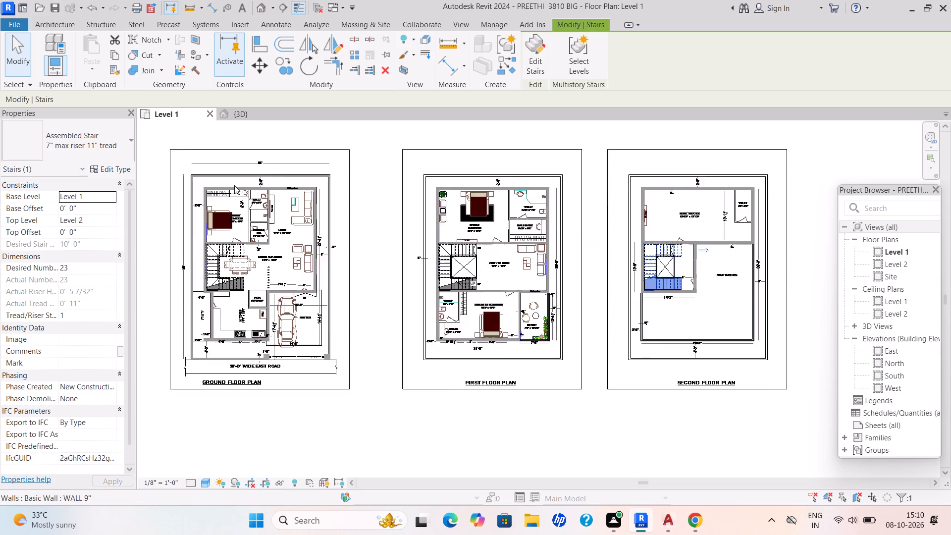
scroll(237, 184, up, 1)
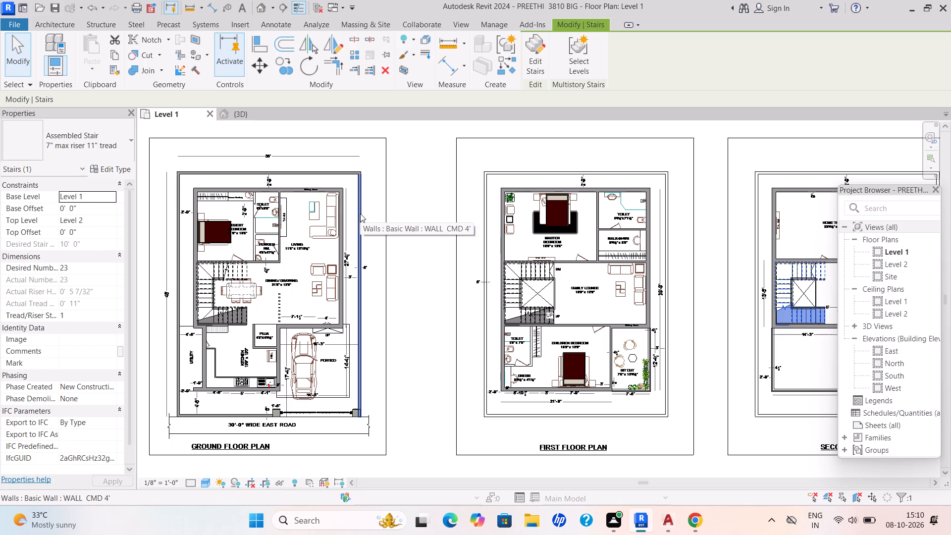
scroll(360, 210, up, 1)
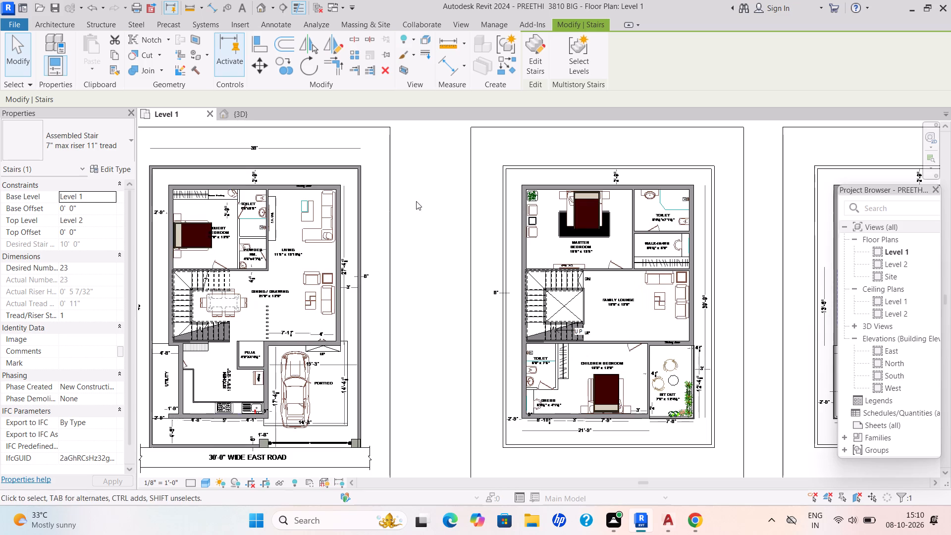
scroll(409, 206, up, 3)
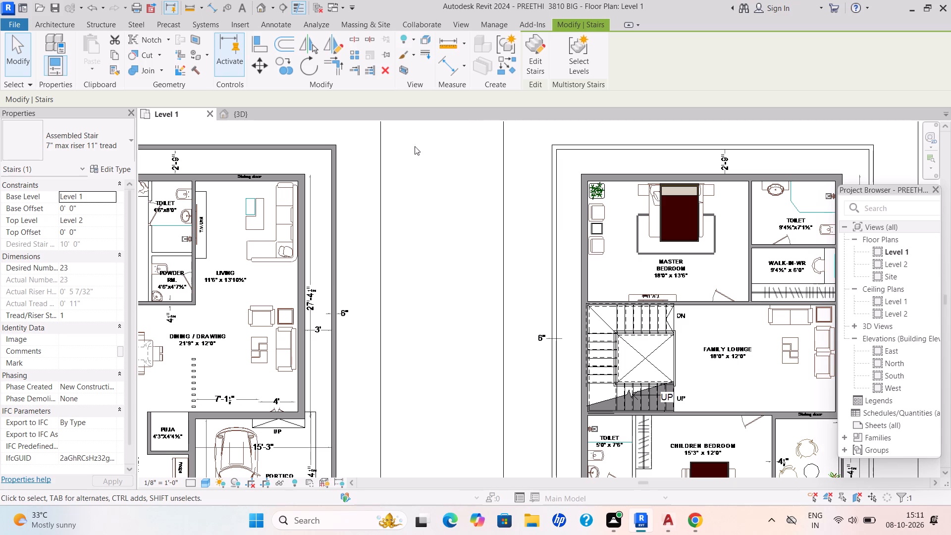
scroll(442, 133, down, 5)
middle_drag(442, 141, 502, 108)
scroll(503, 107, up, 1)
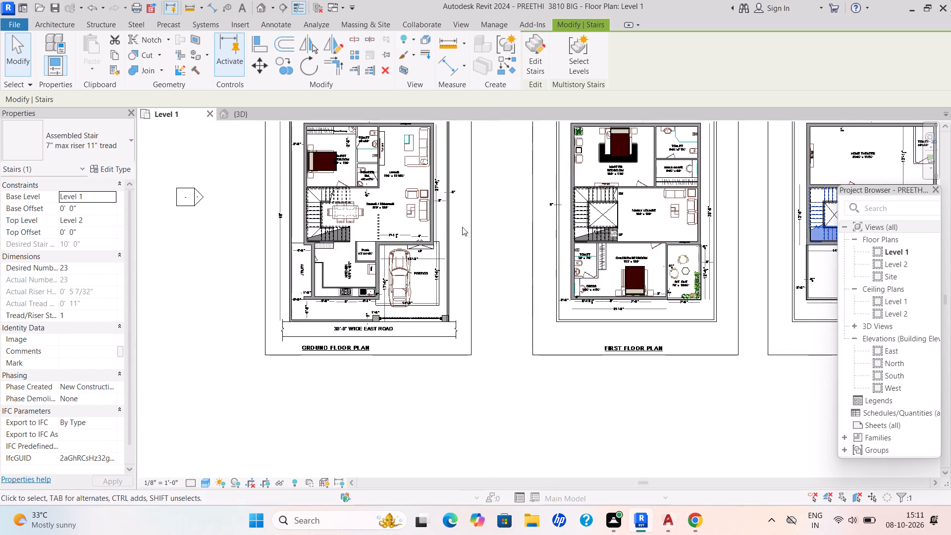
middle_drag(462, 228, 438, 258)
scroll(438, 258, up, 1)
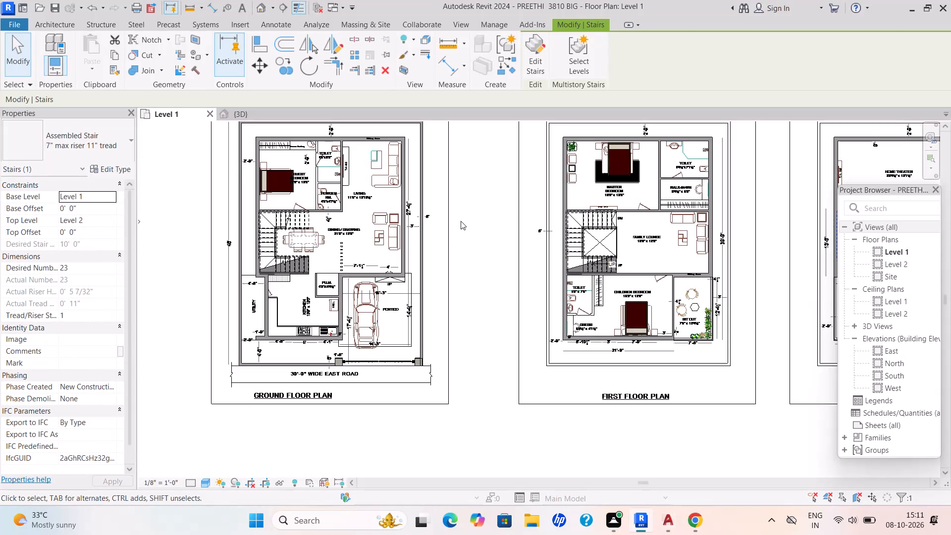
scroll(241, 381, up, 1)
scroll(318, 369, up, 1)
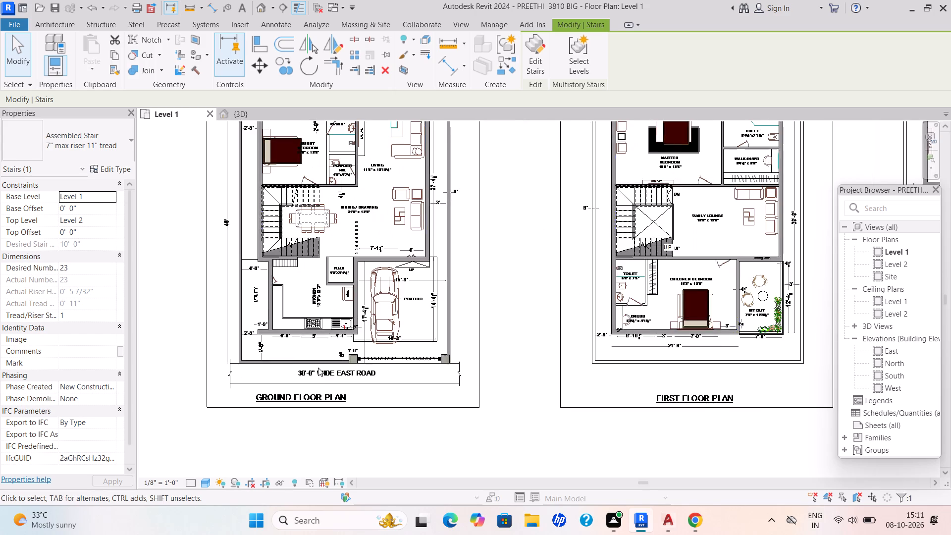
scroll(347, 366, up, 3)
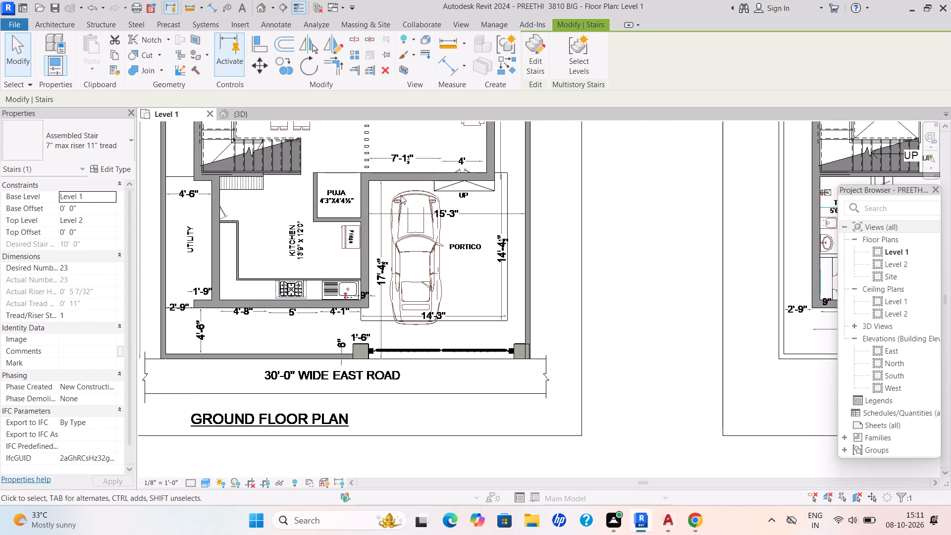
middle_drag(402, 349, 328, 383)
scroll(329, 383, down, 1)
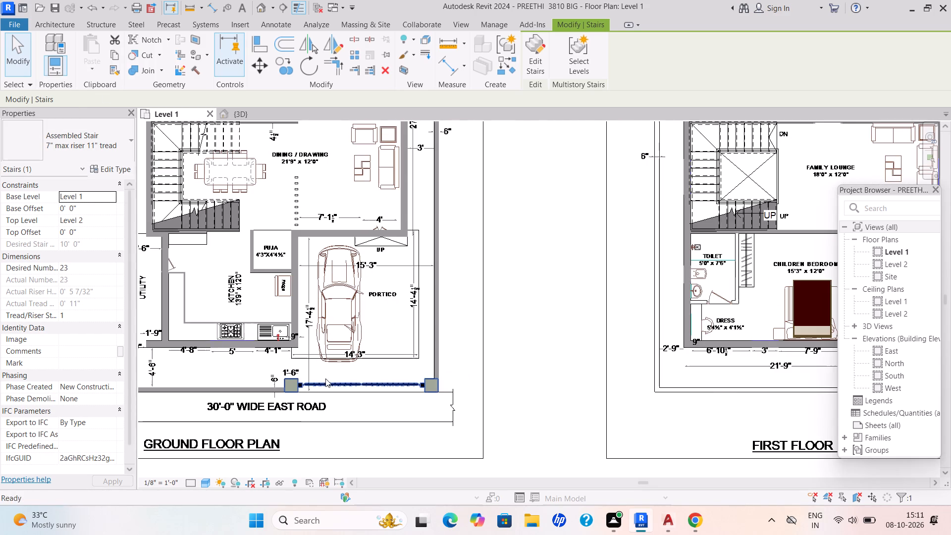
scroll(340, 375, down, 2)
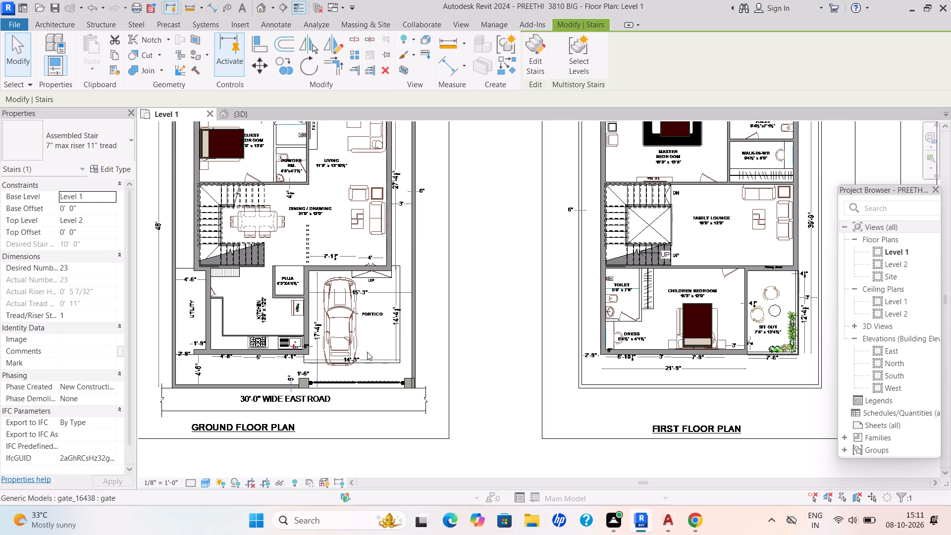
scroll(368, 350, up, 1)
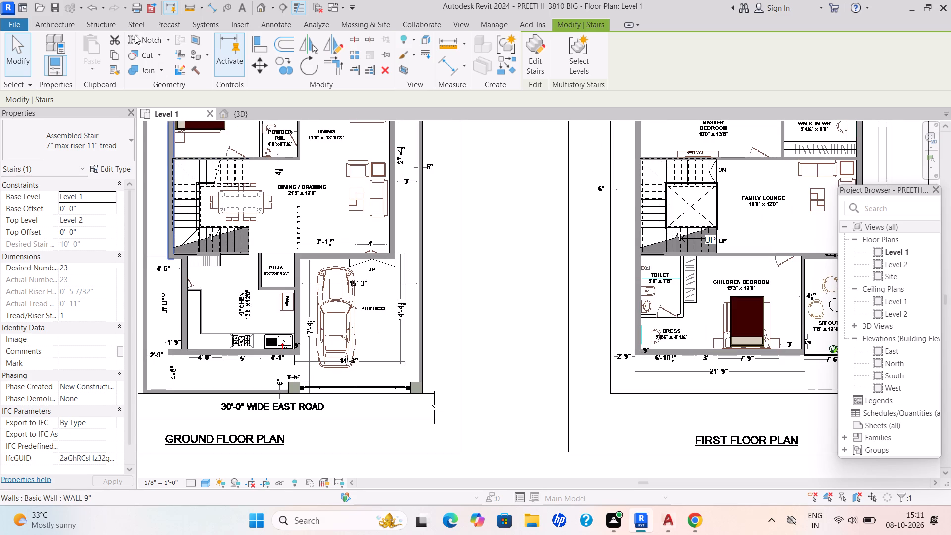
Start an architectural floor and duplicate the FLOOR 2" type under the name floor 6".
click(59, 27)
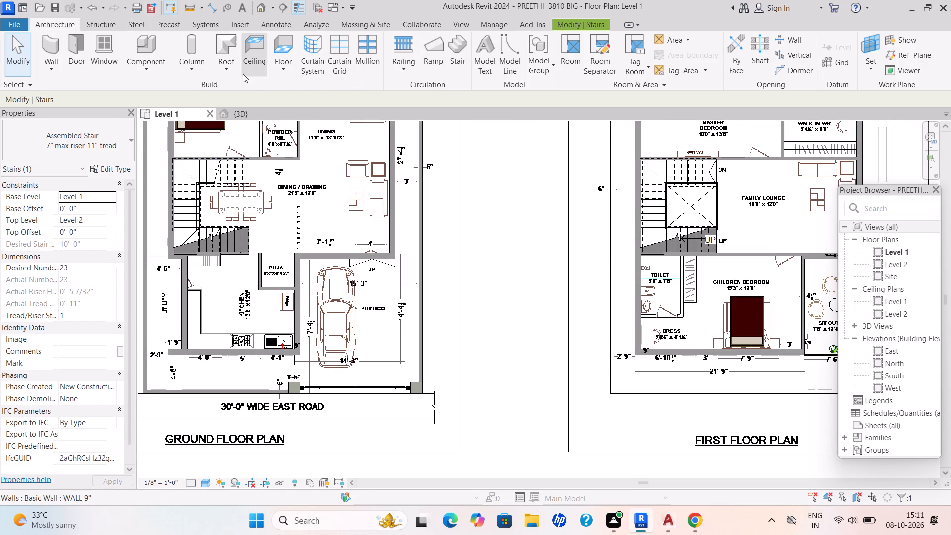
click(288, 67)
click(312, 84)
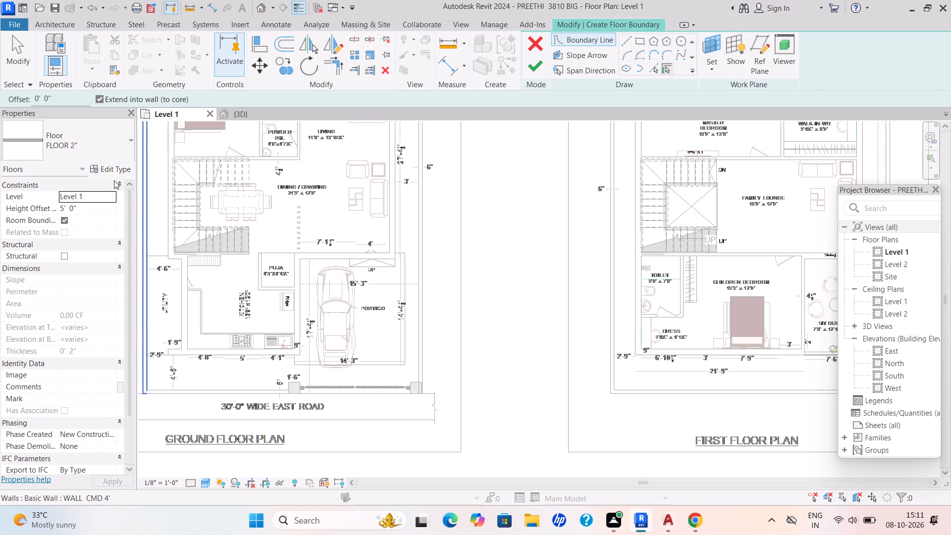
click(114, 164)
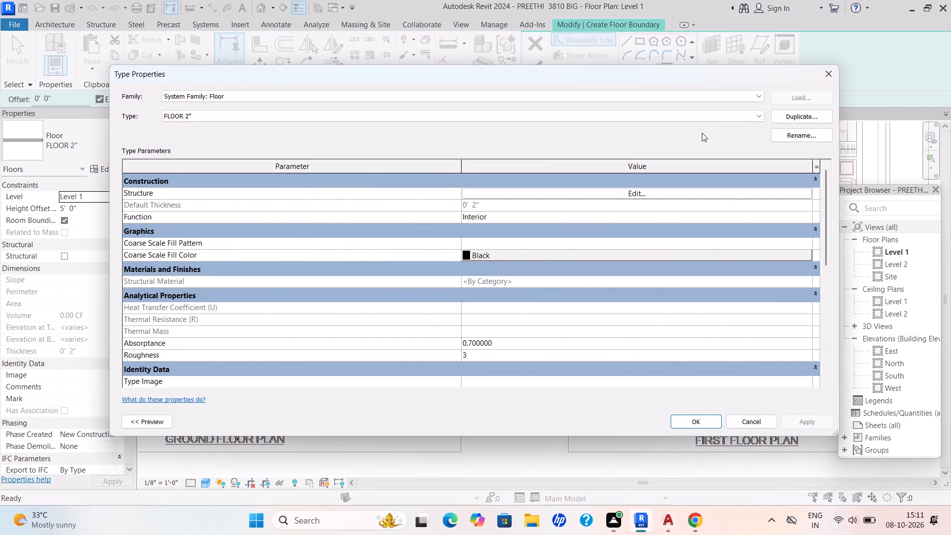
click(795, 116)
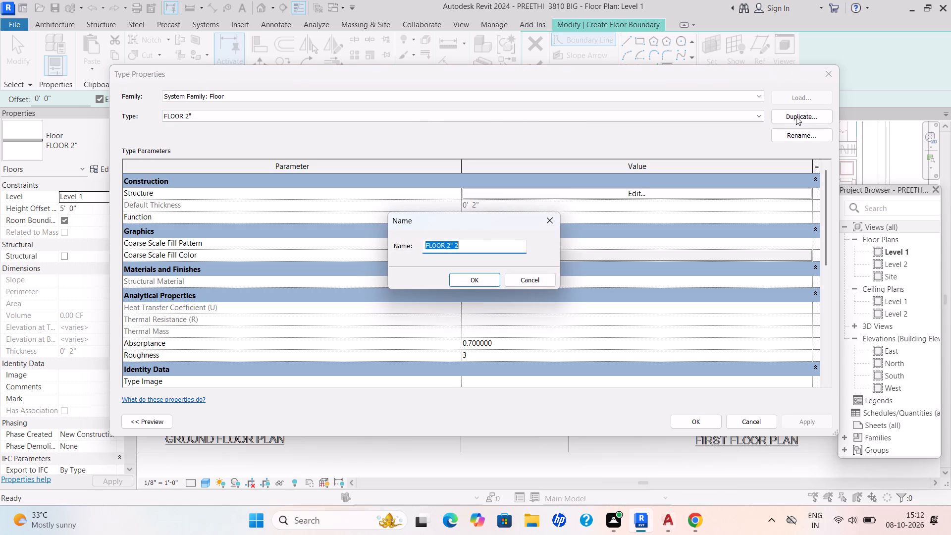
key(BackSpace)
text(floor 6")
key(Return)
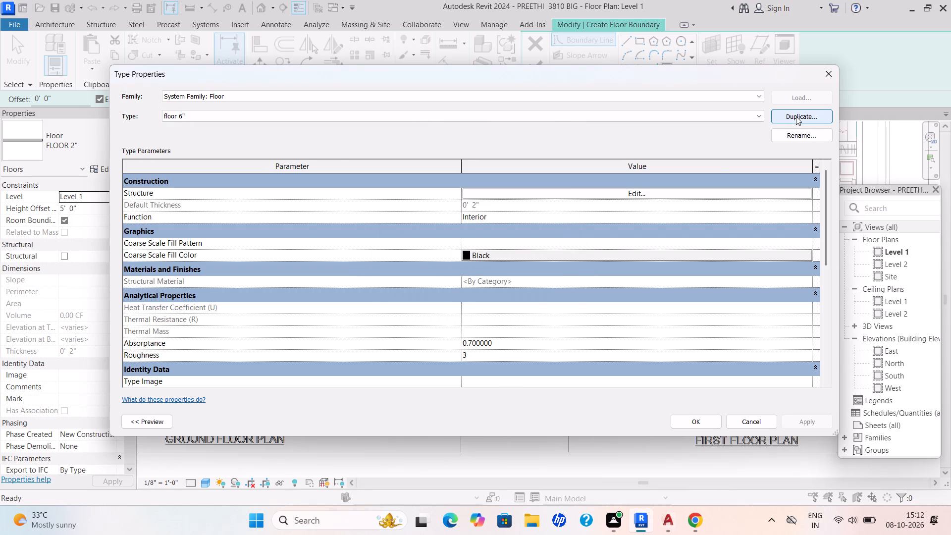
Set the structure layer thickness of the floor 6" type to 6" and apply the type.
click(629, 191)
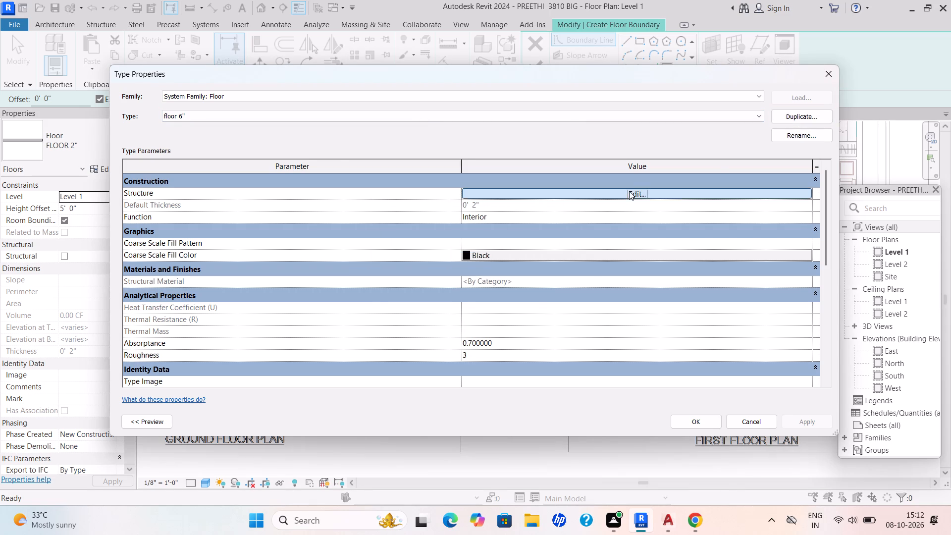
drag(462, 193, 395, 193)
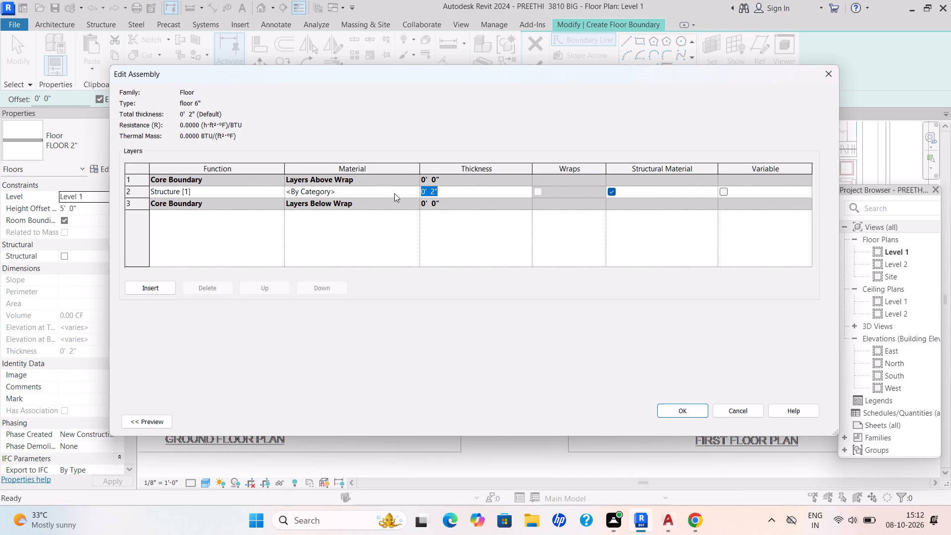
key(BackSpace)
text(6")
key(Return)
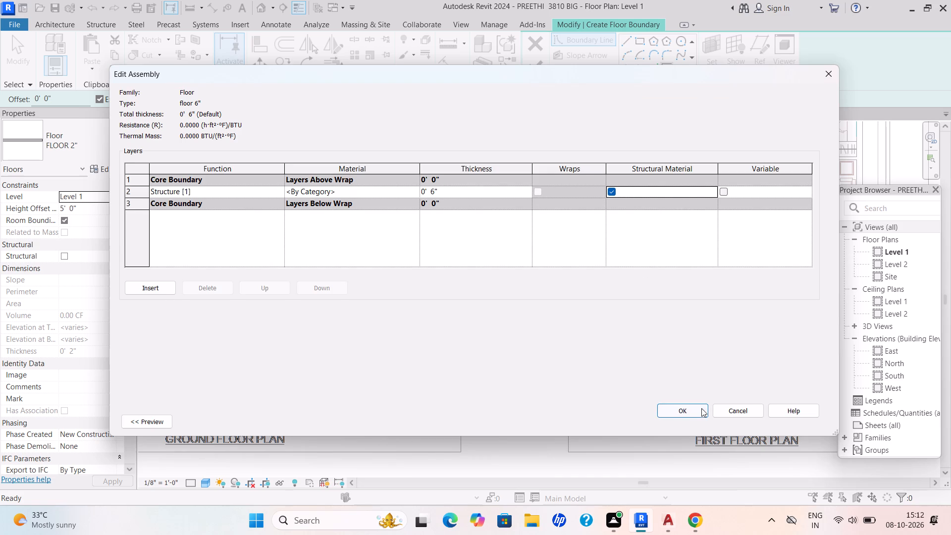
click(701, 410)
click(804, 424)
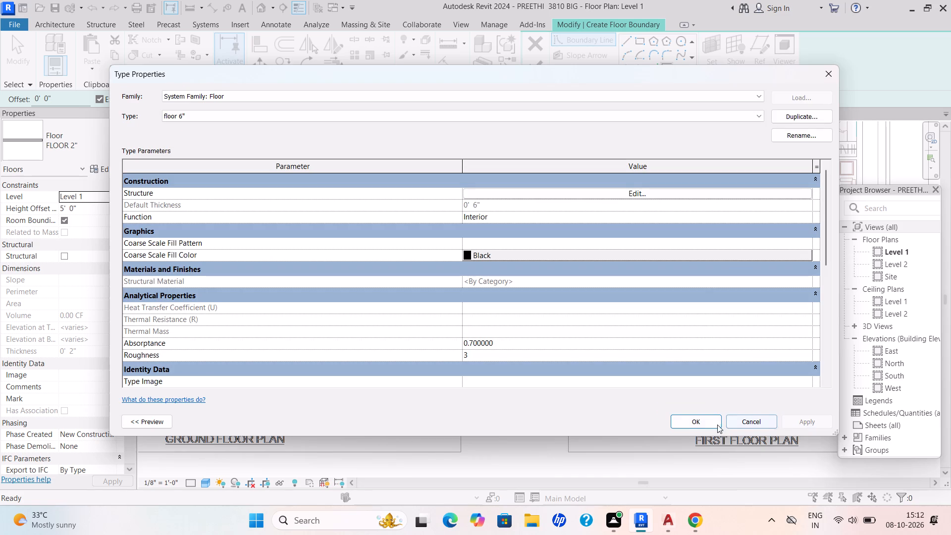
click(694, 425)
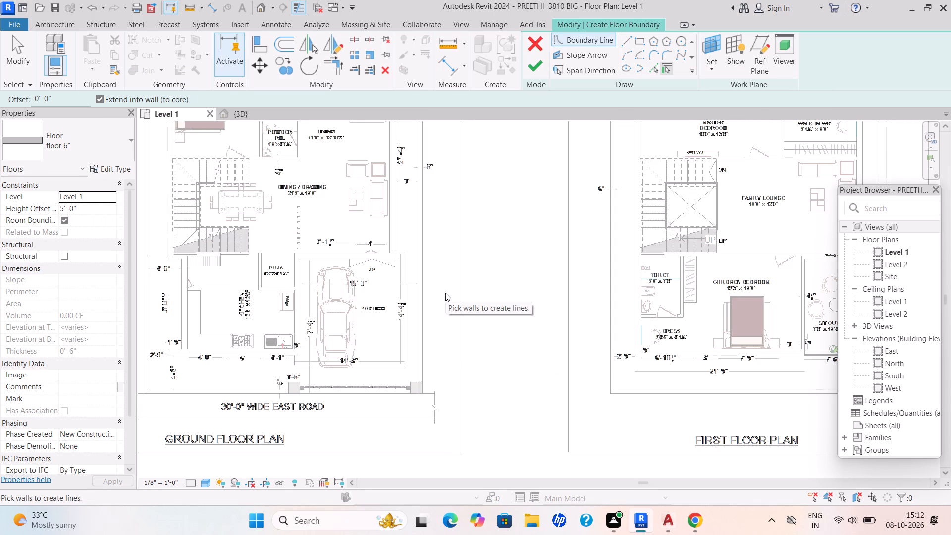
Sketch a rectangular floor boundary about 36' by 48' along the ground floor plan's outer compound wall corners, and finish the floor.
scroll(545, 182, down, 2)
middle_drag(536, 193, 506, 258)
scroll(523, 232, down, 2)
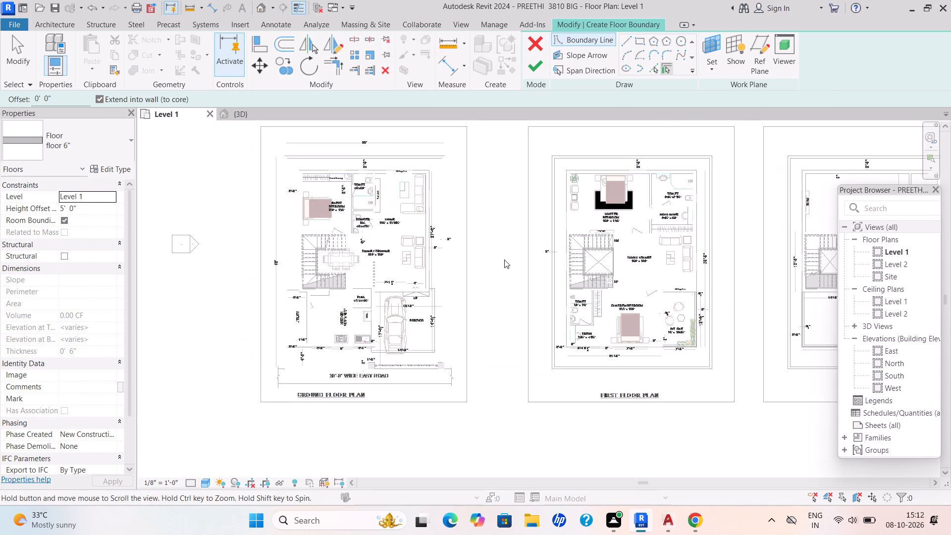
click(643, 37)
scroll(288, 167, up, 5)
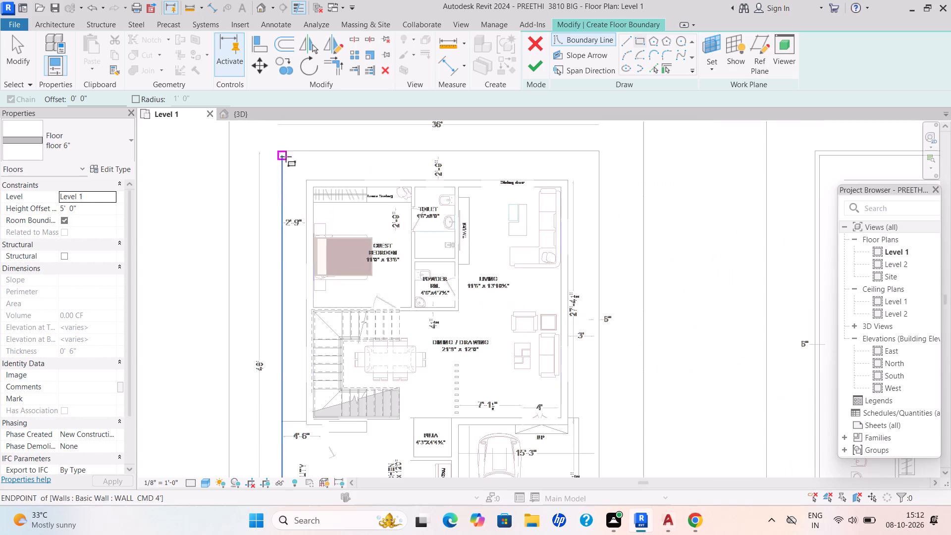
click(278, 148)
scroll(528, 321, down, 1)
middle_drag(528, 323, 520, 300)
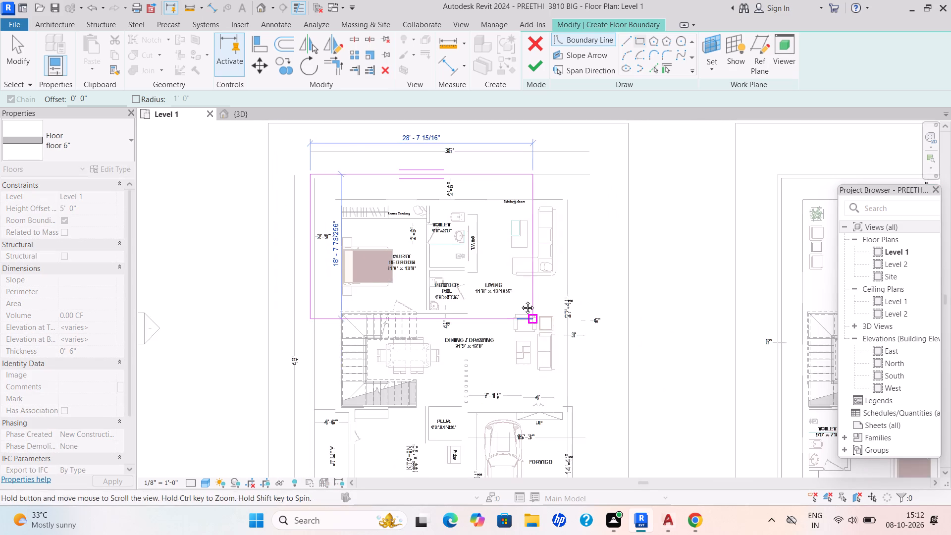
middle_drag(520, 300, 468, 110)
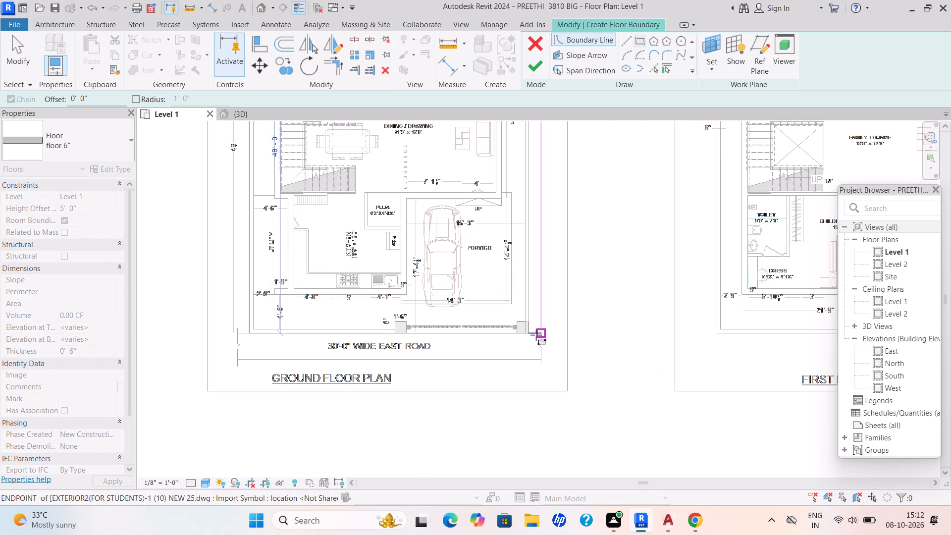
scroll(529, 330, up, 2)
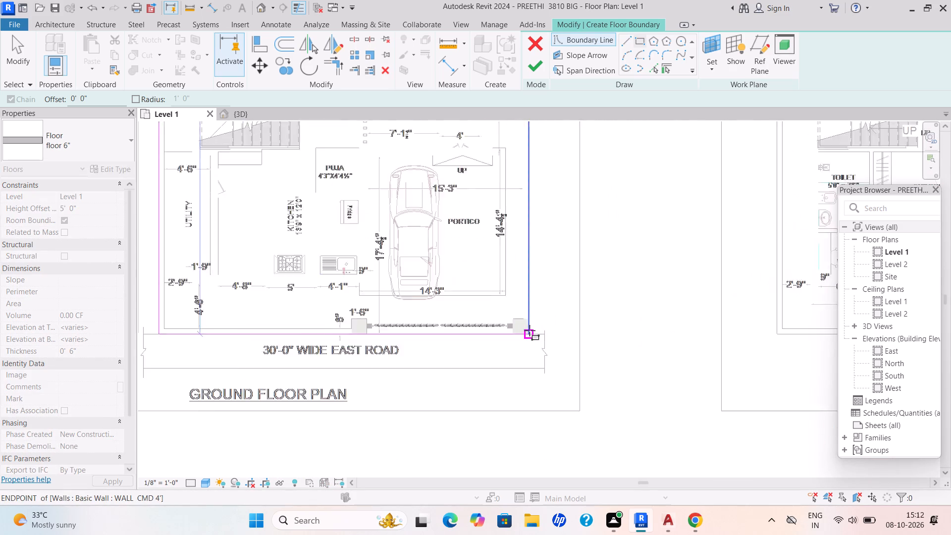
scroll(529, 330, up, 6)
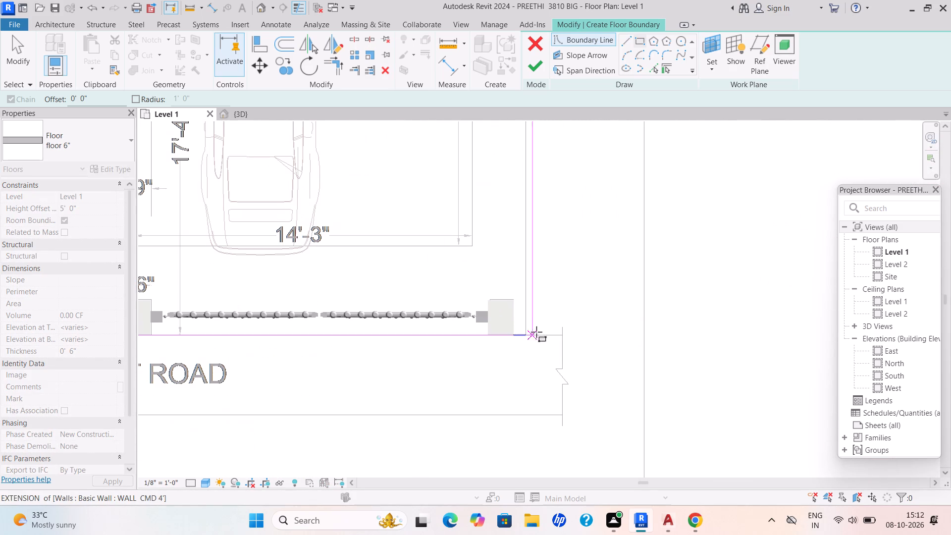
click(529, 335)
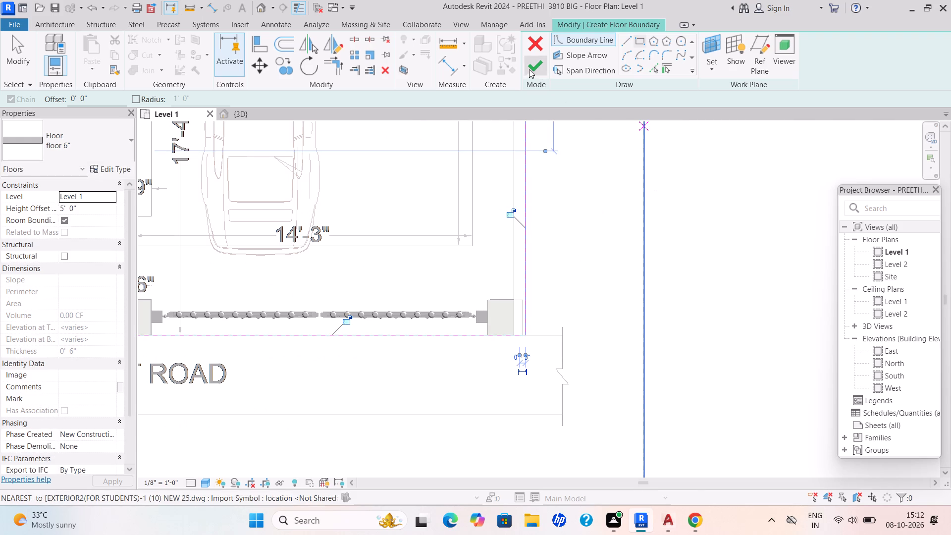
click(528, 74)
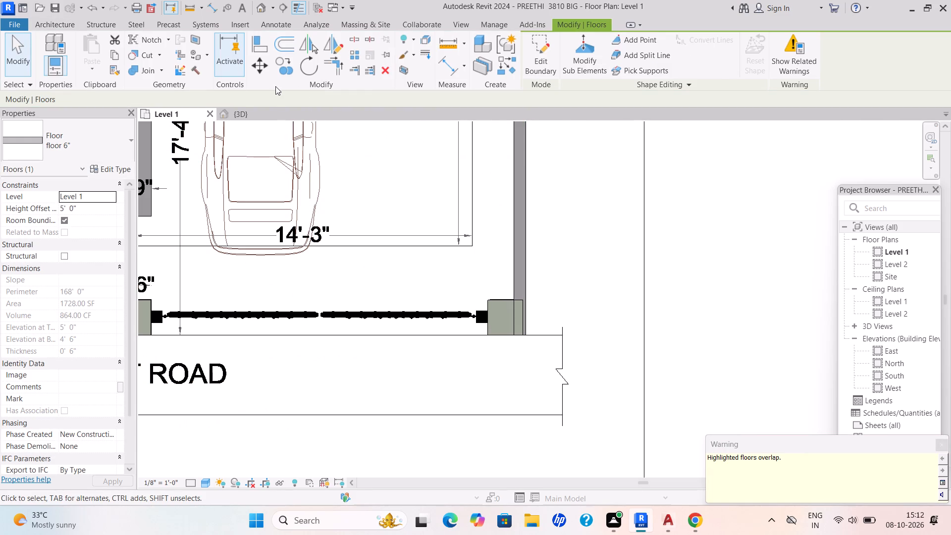
Set the new ground floor slab's height offset from Level 1 to 0' and check it in the 3D view.
click(263, 110)
scroll(317, 170, down, 2)
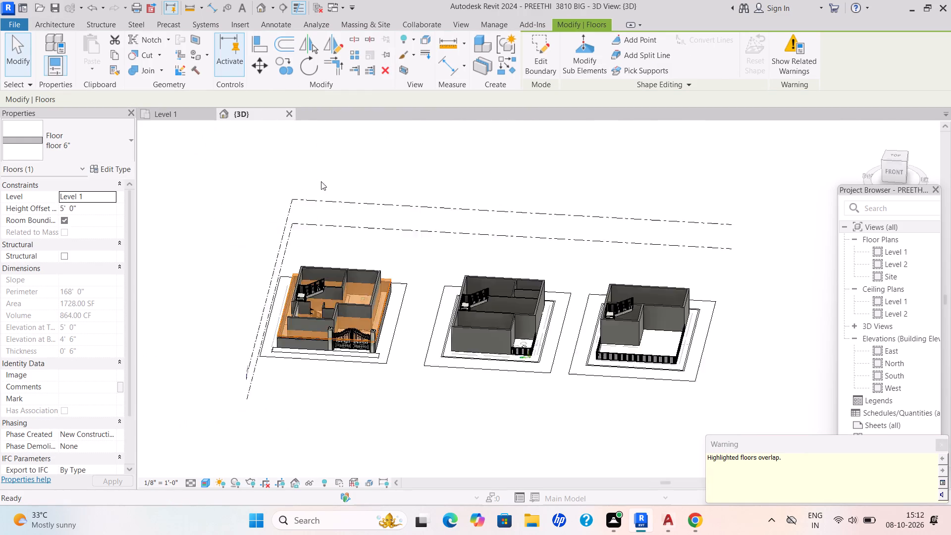
scroll(321, 181, down, 1)
scroll(373, 253, up, 9)
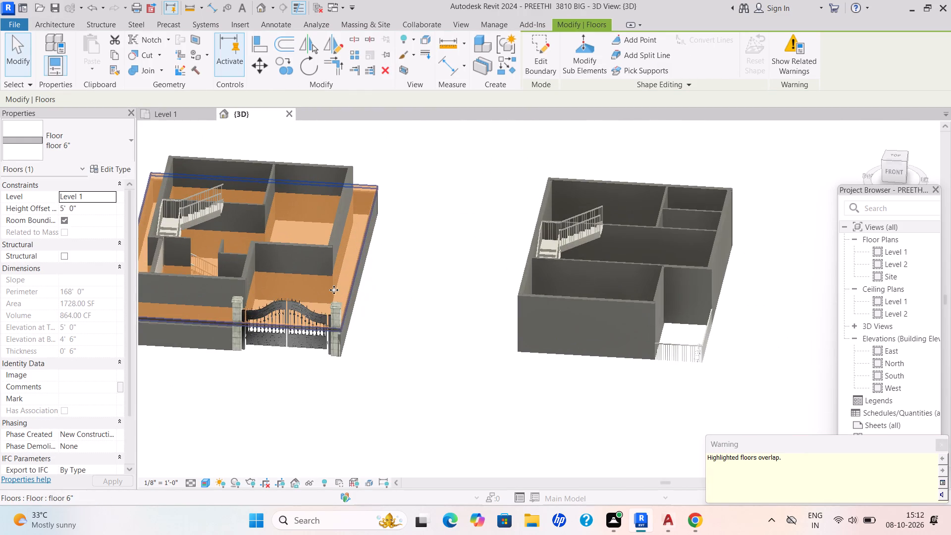
drag(92, 208, 38, 221)
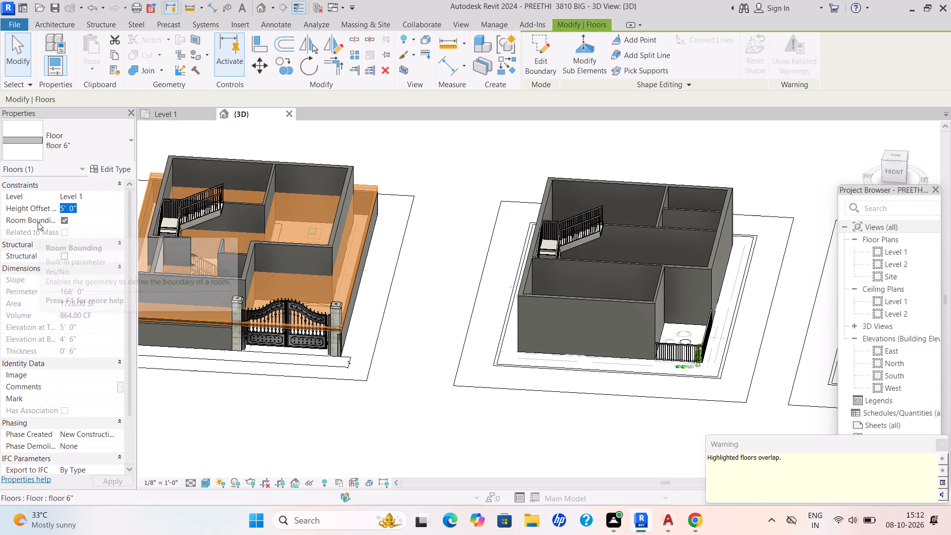
key(BackSpace)
text(0')
key(Return)
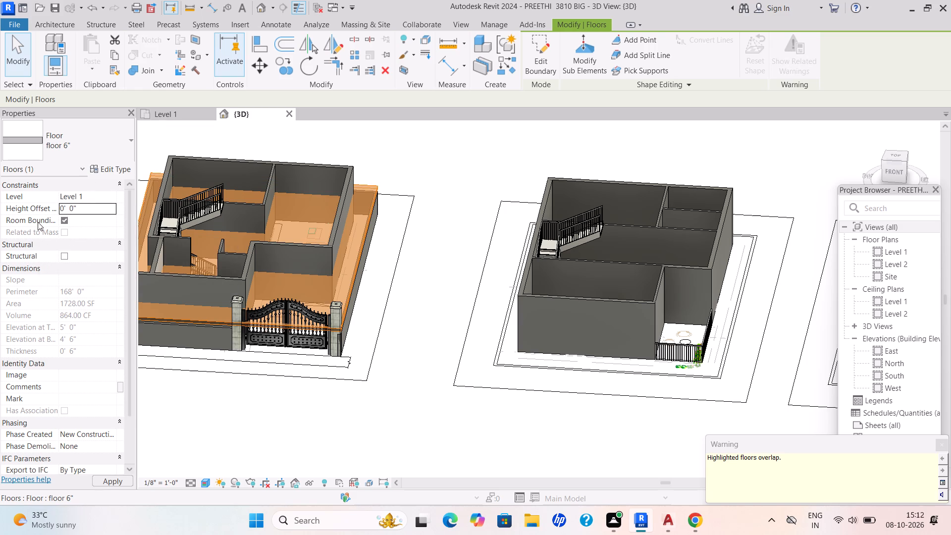
scroll(286, 131, down, 3)
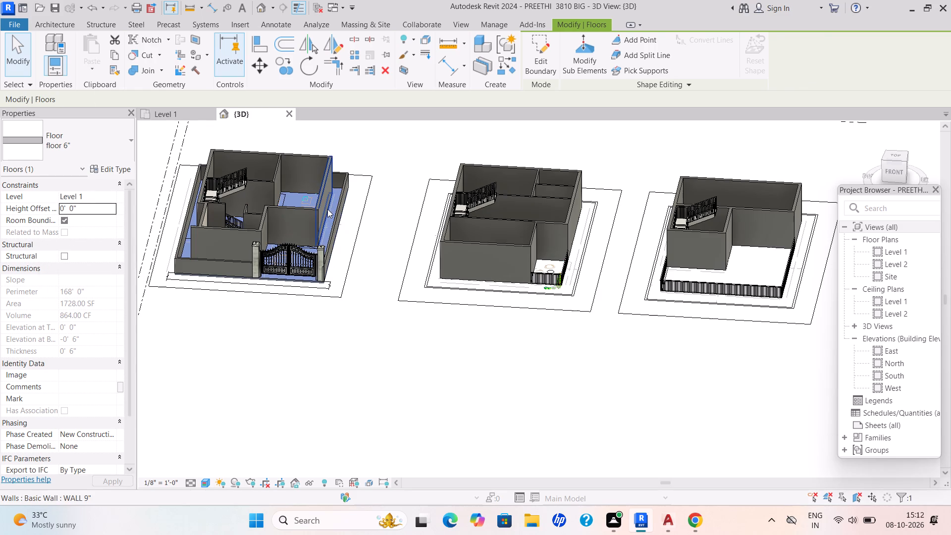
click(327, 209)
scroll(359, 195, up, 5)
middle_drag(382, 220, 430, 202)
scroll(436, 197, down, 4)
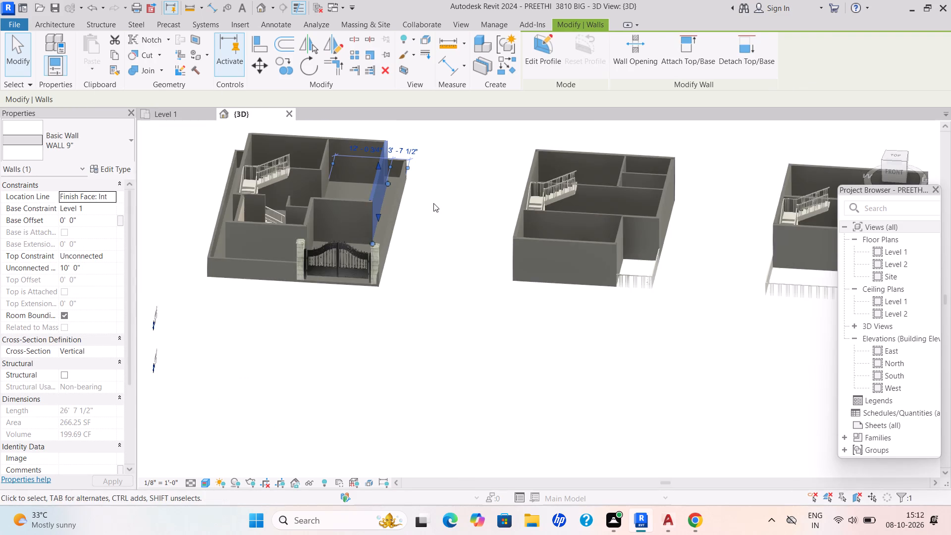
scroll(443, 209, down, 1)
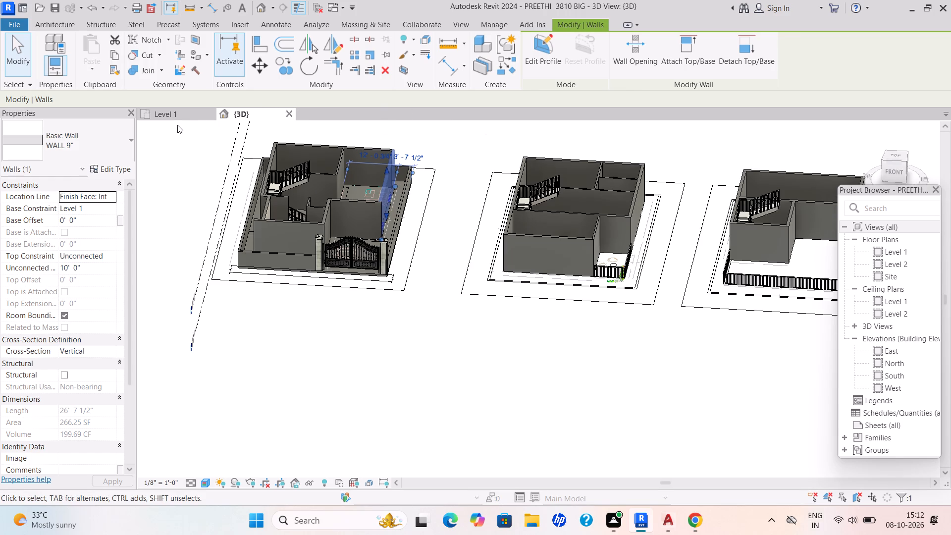
In the Level 1 plan, start placing a component and load the Modern_Couch_11512 family from the sofa folder.
click(178, 119)
scroll(285, 188, down, 8)
scroll(318, 220, down, 3)
middle_drag(316, 254, 311, 260)
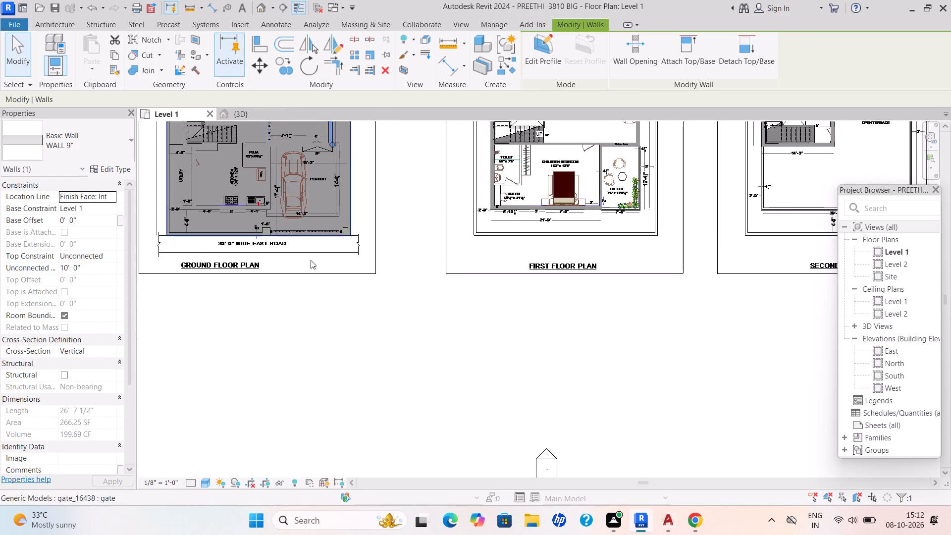
middle_drag(311, 260, 178, 335)
middle_drag(404, 237, 279, 296)
scroll(310, 242, up, 1)
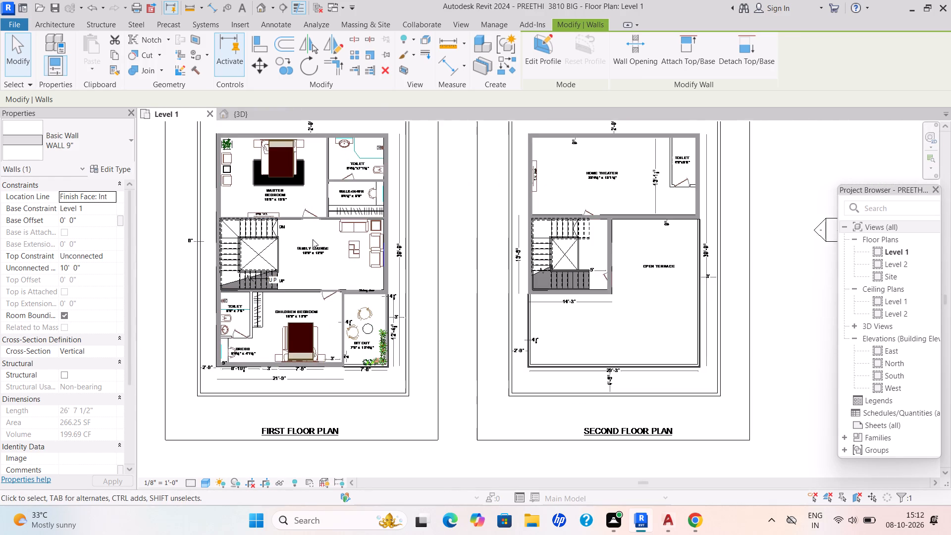
scroll(313, 239, up, 1)
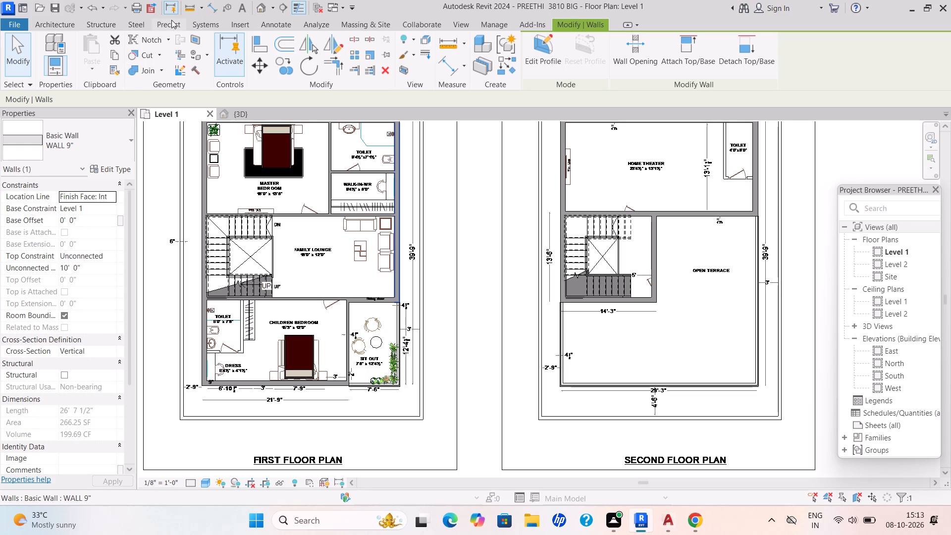
click(71, 18)
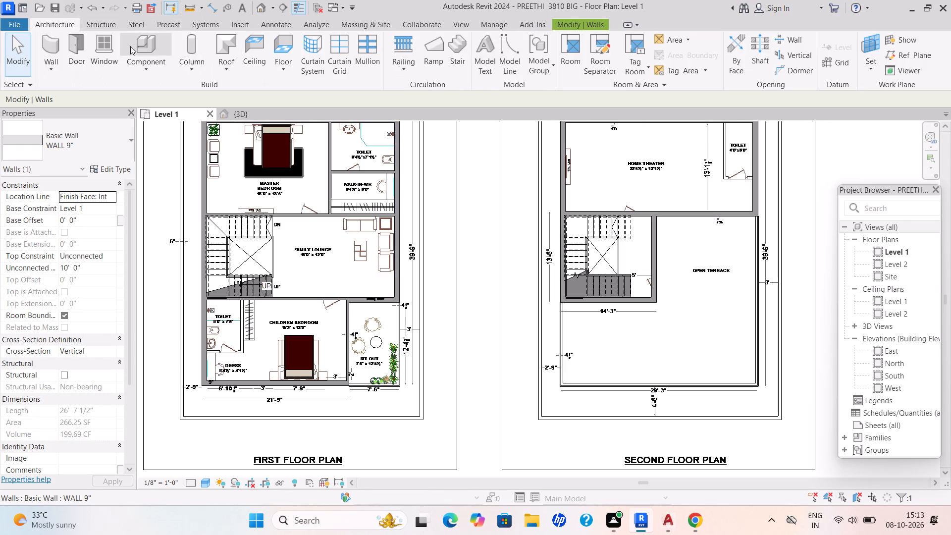
click(153, 71)
click(168, 91)
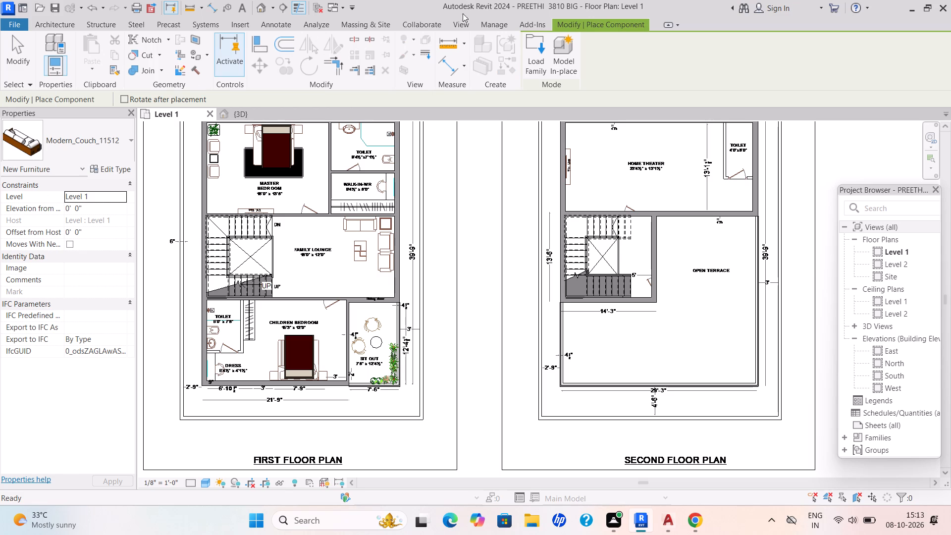
double_click(539, 68)
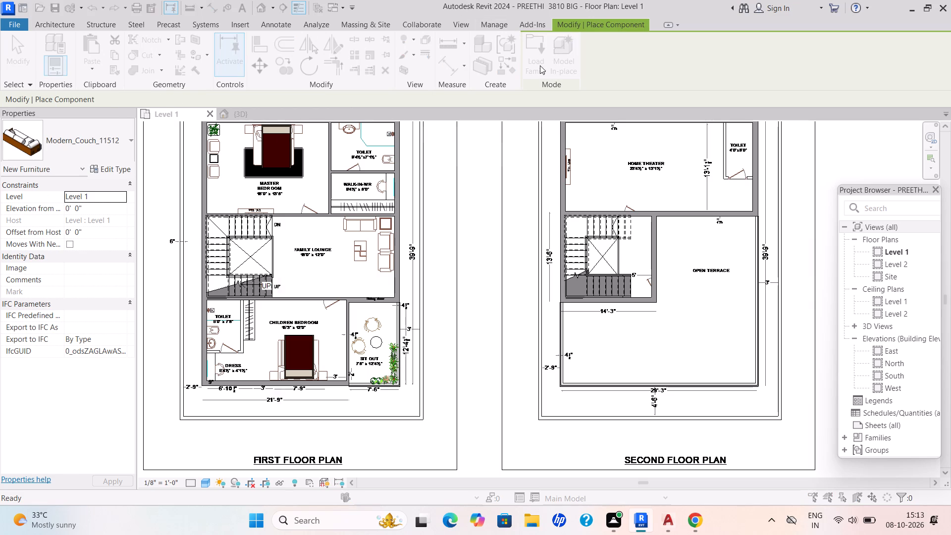
click(448, 254)
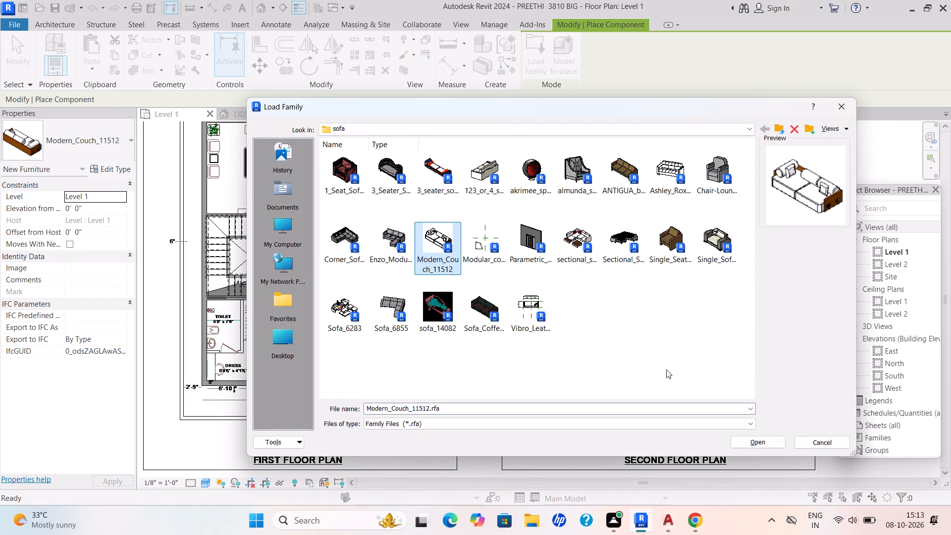
click(768, 442)
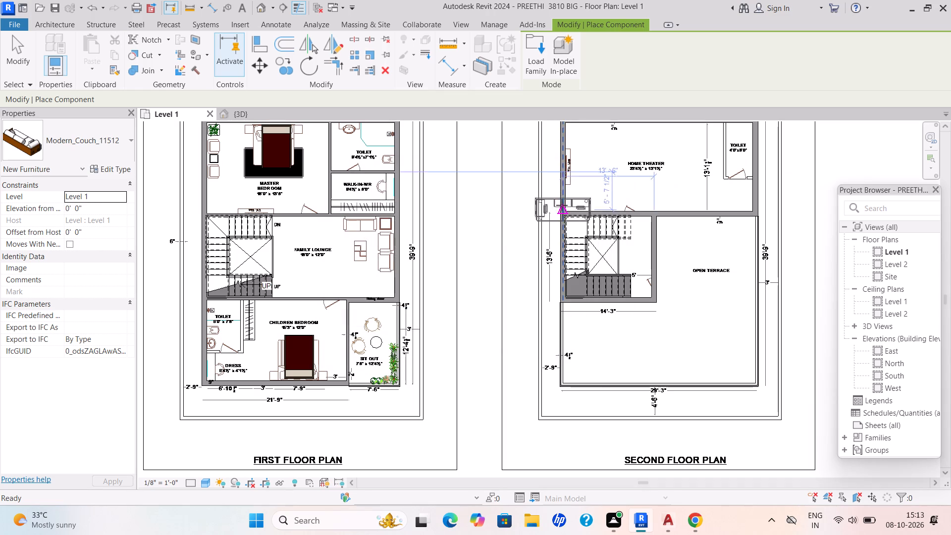
Place the rotated couch upright over the drawn sofa along the outer wall of the first floor family lounge.
scroll(360, 255, up, 1)
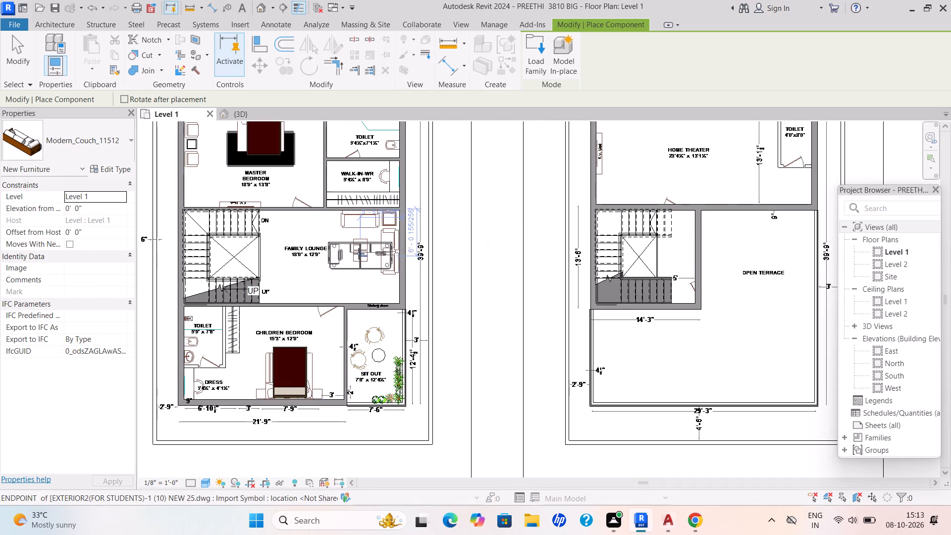
key(space)
key(space)
key(space)
key(space)
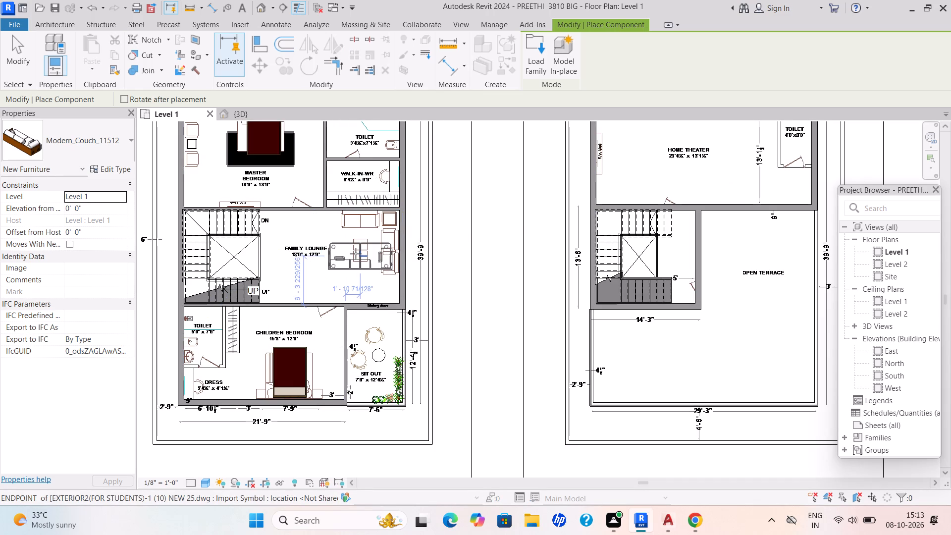
key(space)
key(space)
scroll(375, 247, up, 8)
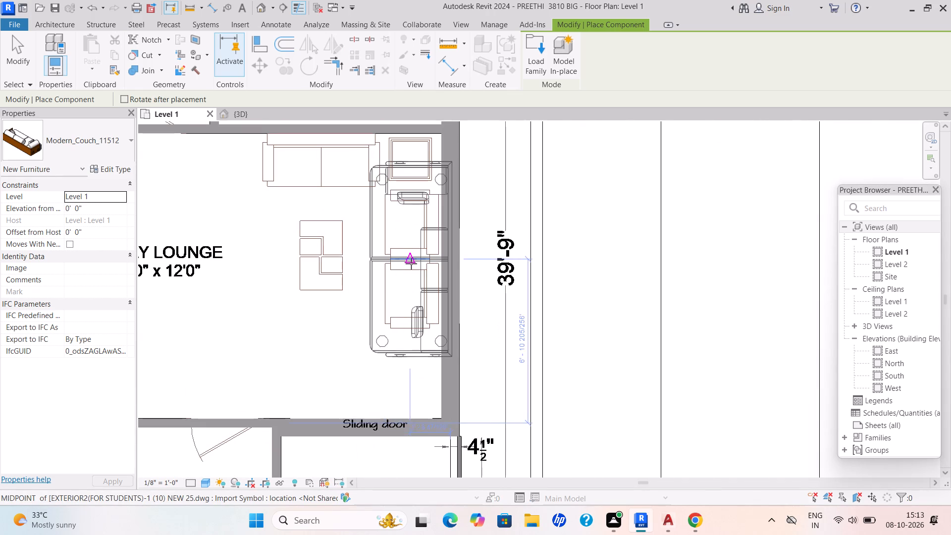
click(396, 270)
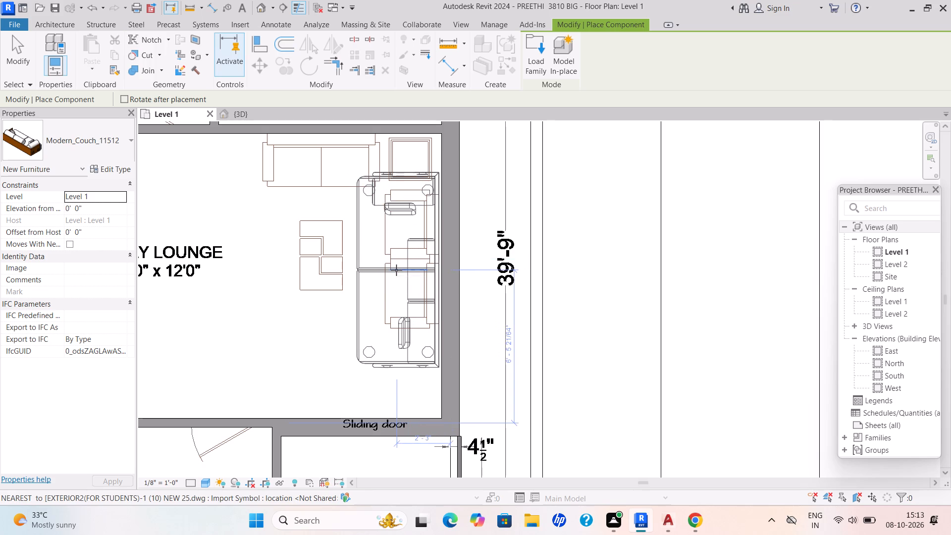
Place a second Modern_Couch_11512, turned to face the bed, over the drawn chairs along the first floor master bedroom's outer wall.
scroll(404, 249, down, 1)
middle_drag(404, 249, 333, 317)
scroll(372, 291, down, 8)
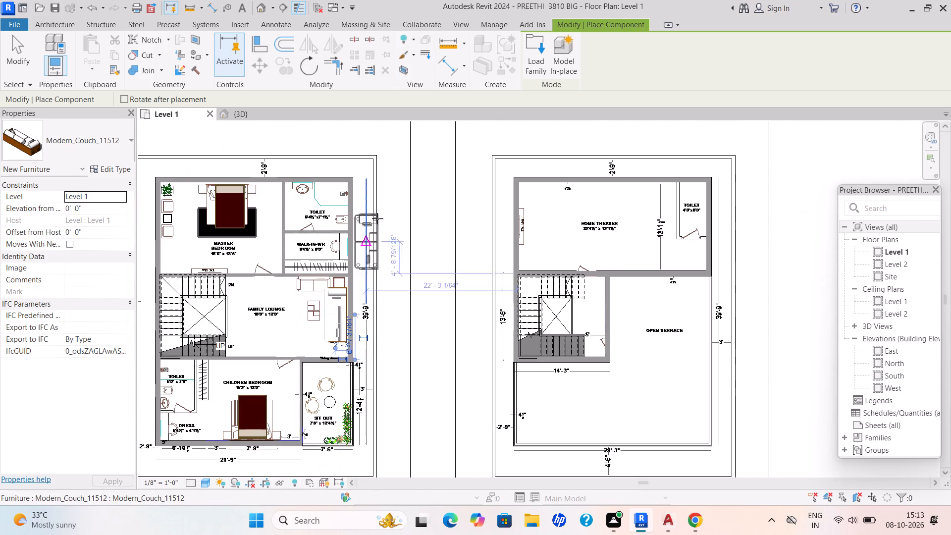
key(space)
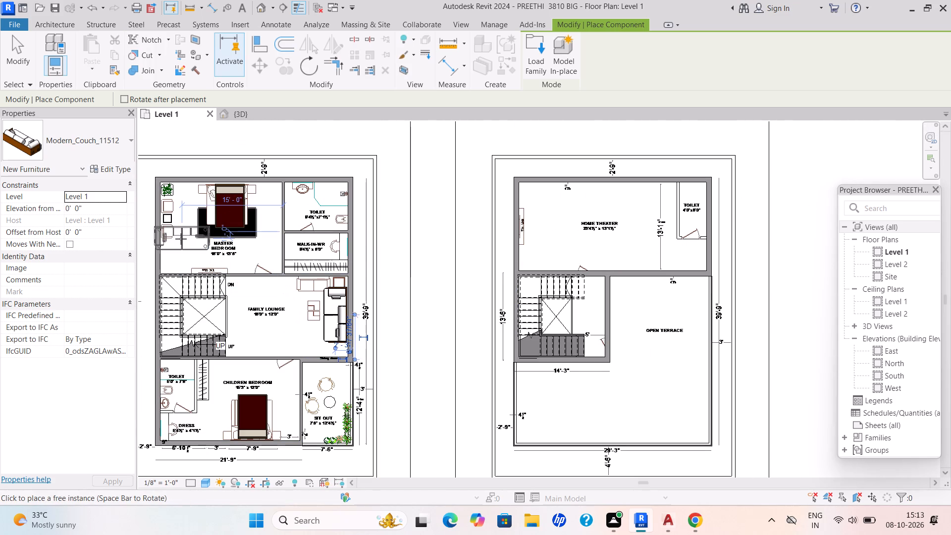
key(space)
scroll(164, 224, up, 1)
middle_drag(176, 217, 206, 237)
scroll(200, 249, up, 5)
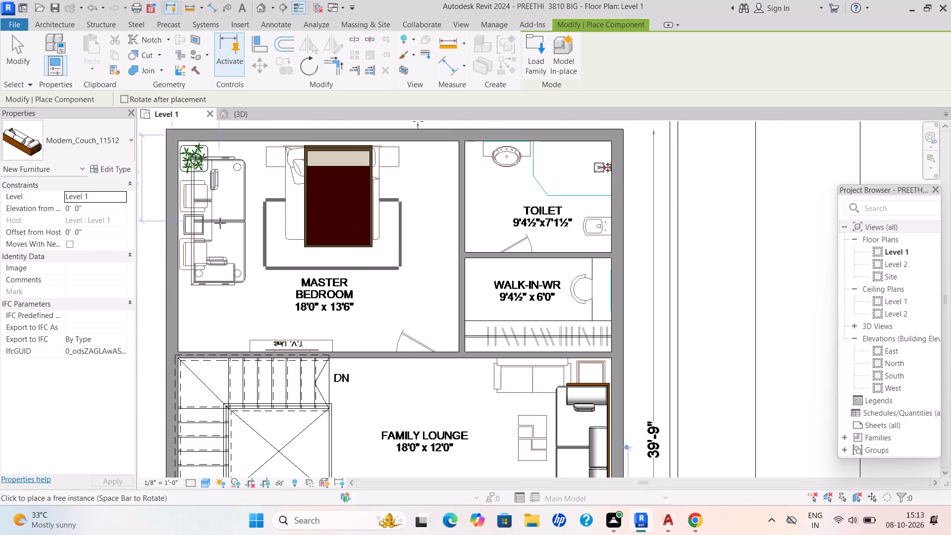
click(214, 241)
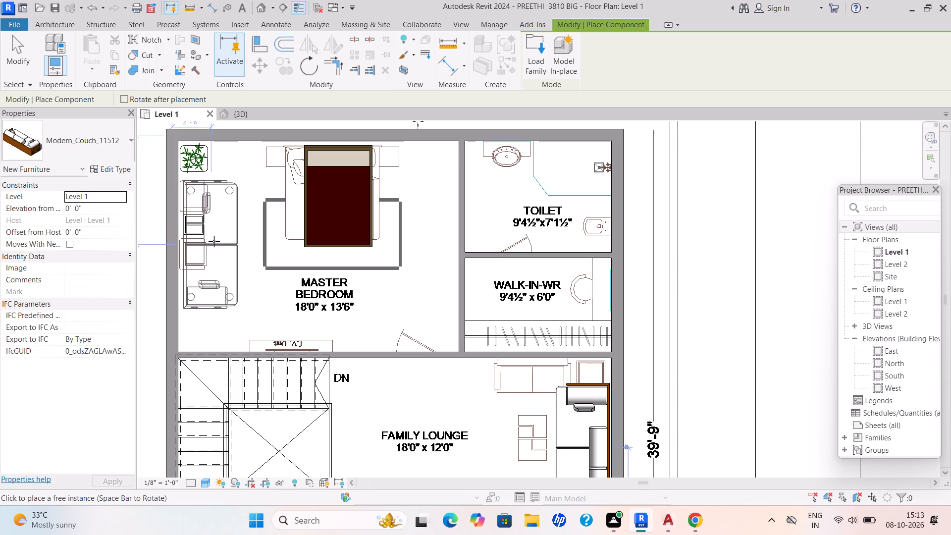
key(Escape)
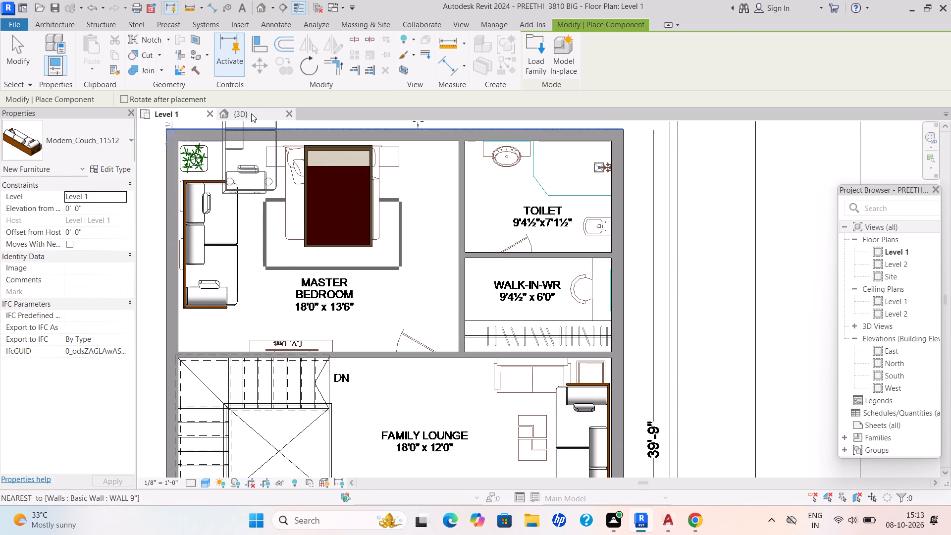
key(Escape)
Examine the three floor models in 3D from several sides, especially the tiled and wood-finished walls of the ground floor.
click(251, 113)
scroll(280, 221, down, 4)
scroll(360, 236, up, 6)
scroll(360, 217, down, 1)
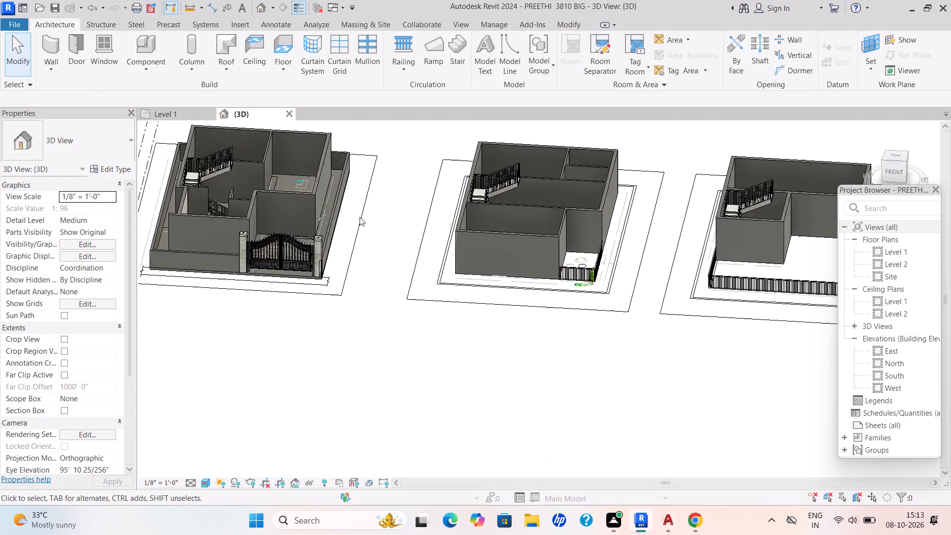
scroll(360, 217, down, 1)
shift+middle_drag(301, 267, 380, 255)
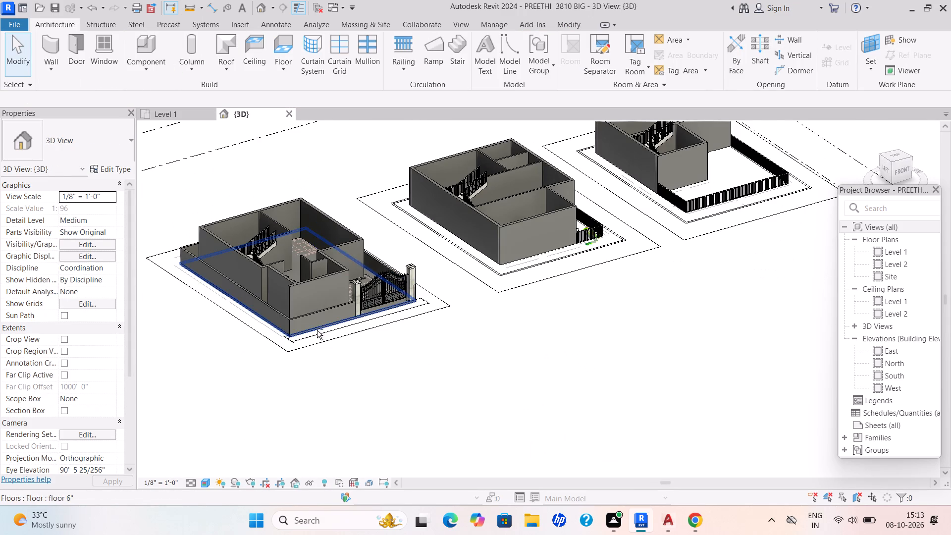
shift+middle_drag(389, 299, 483, 326)
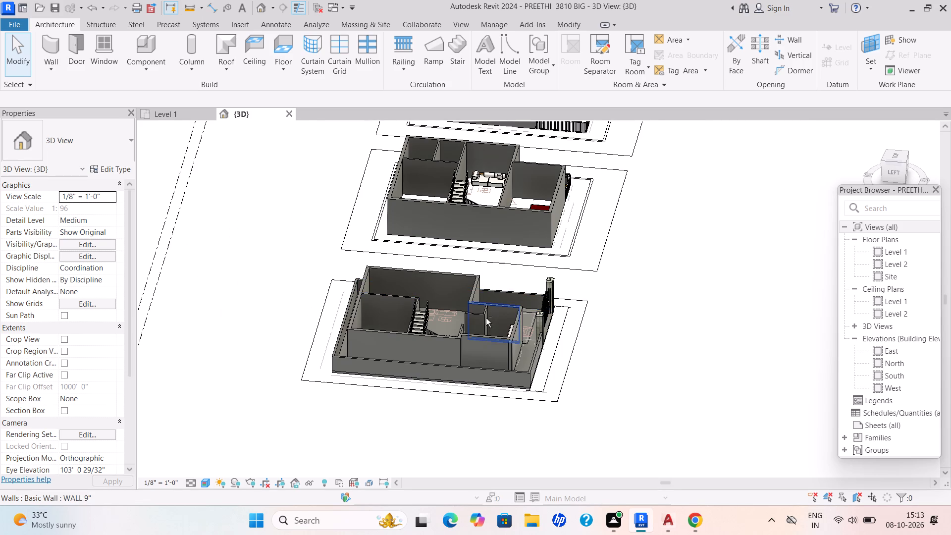
shift+middle_drag(488, 325, 583, 311)
scroll(683, 266, up, 10)
shift+middle_drag(655, 319, 708, 342)
shift+scroll(656, 320, up, 1)
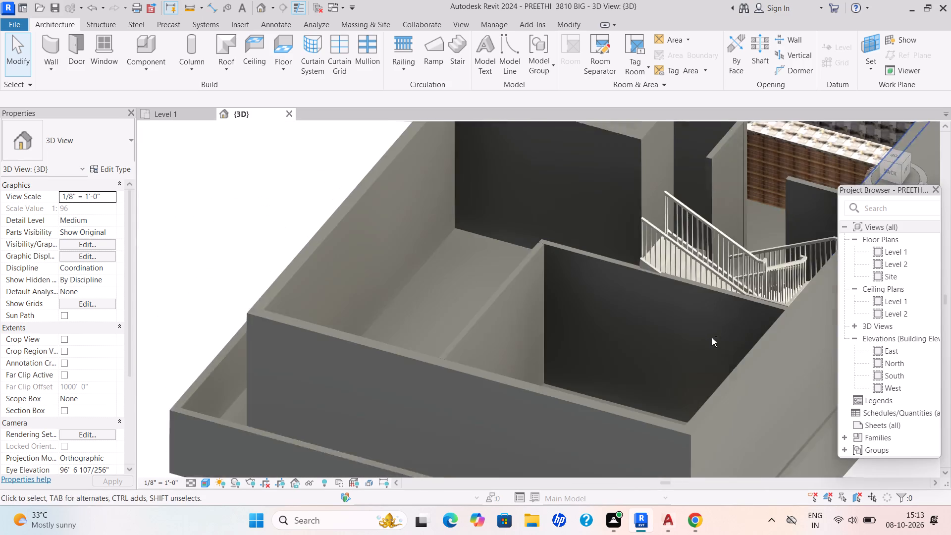
scroll(840, 256, up, 1)
middle_drag(820, 260, 484, 374)
scroll(483, 374, up, 1)
scroll(599, 234, up, 5)
scroll(688, 175, up, 5)
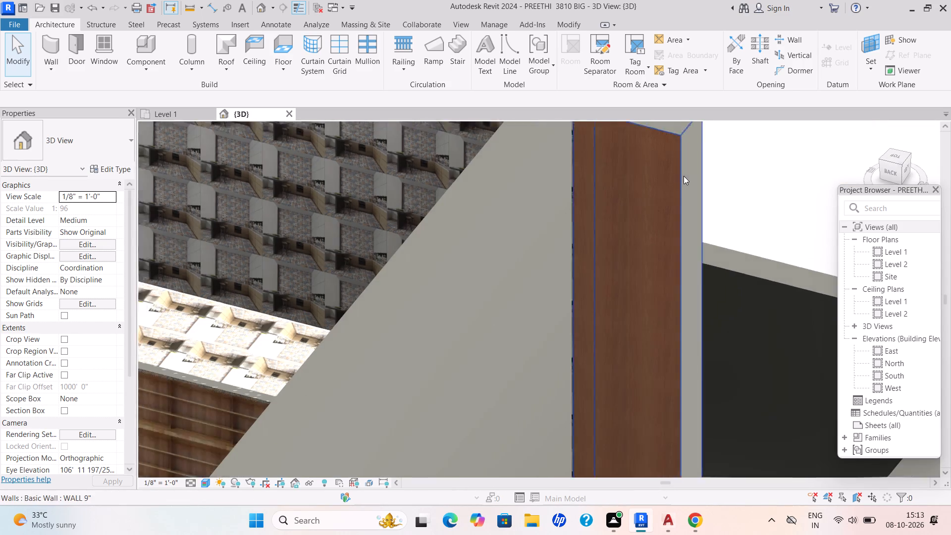
scroll(568, 182, down, 1)
middle_drag(569, 193, 561, 281)
scroll(556, 207, up, 3)
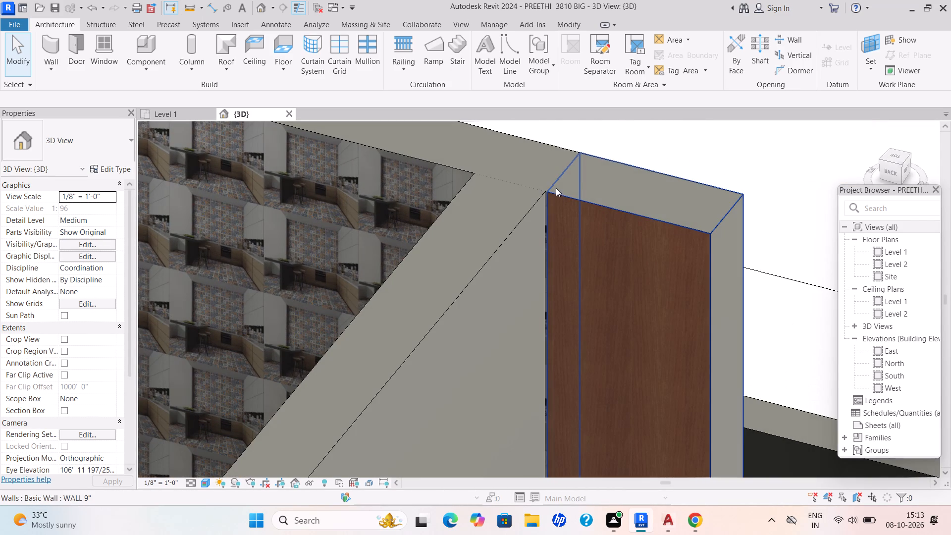
scroll(556, 195, down, 3)
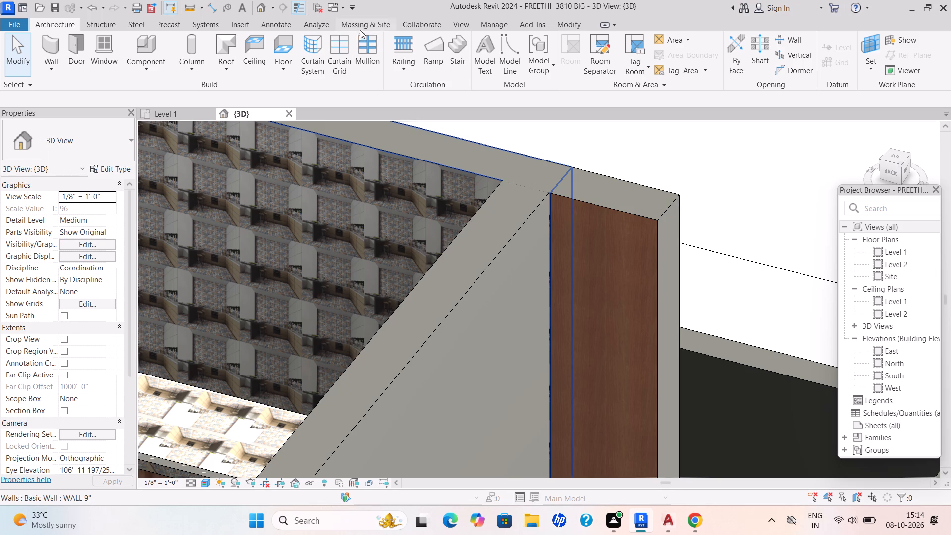
scroll(316, 215, up, 5)
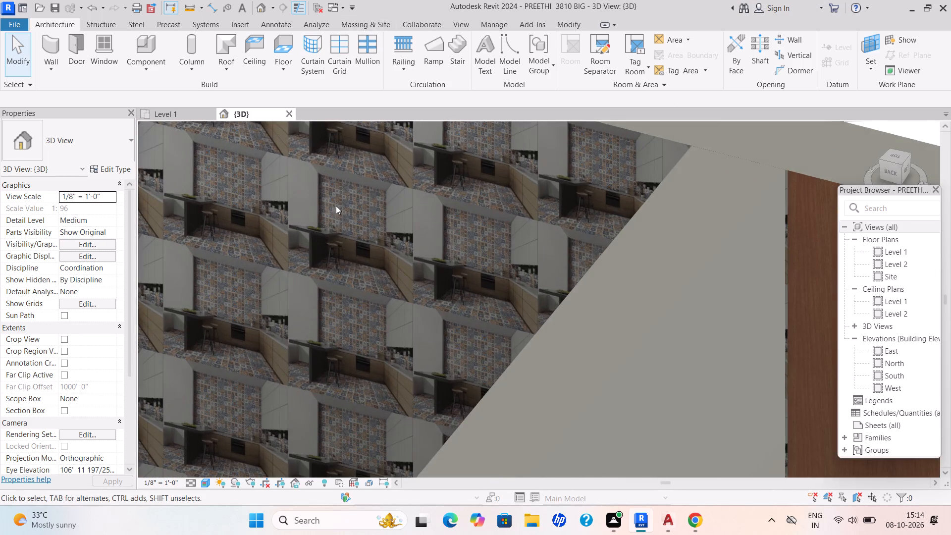
scroll(584, 199, down, 9)
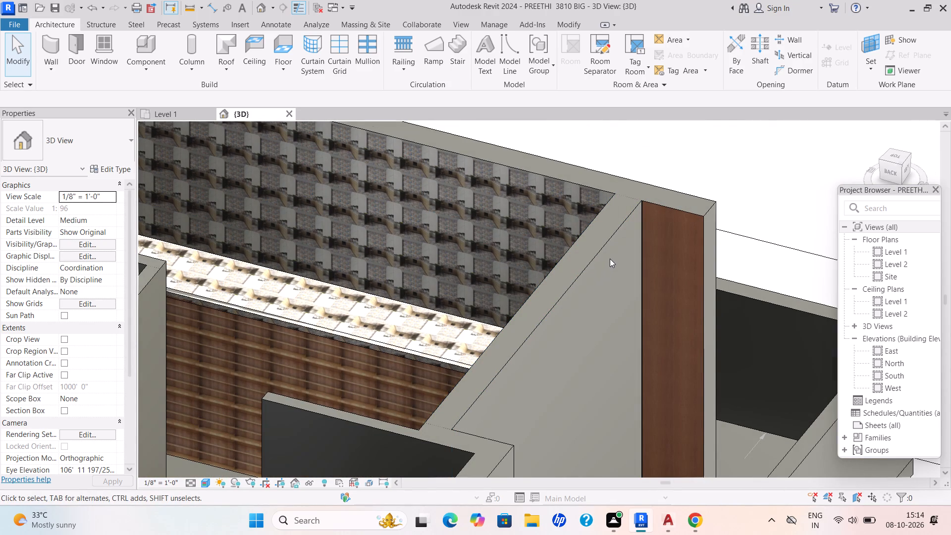
scroll(610, 259, down, 17)
scroll(534, 322, down, 3)
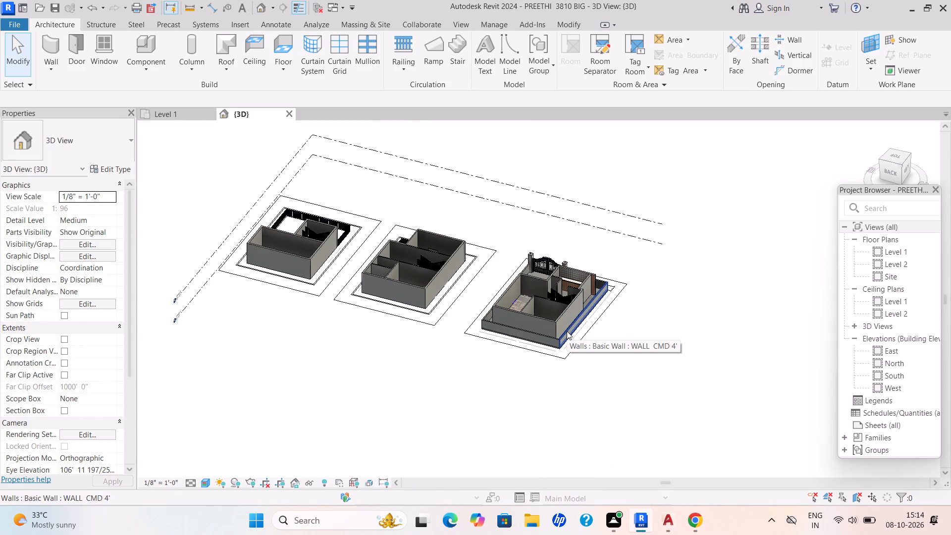
scroll(631, 299, down, 1)
scroll(627, 304, up, 2)
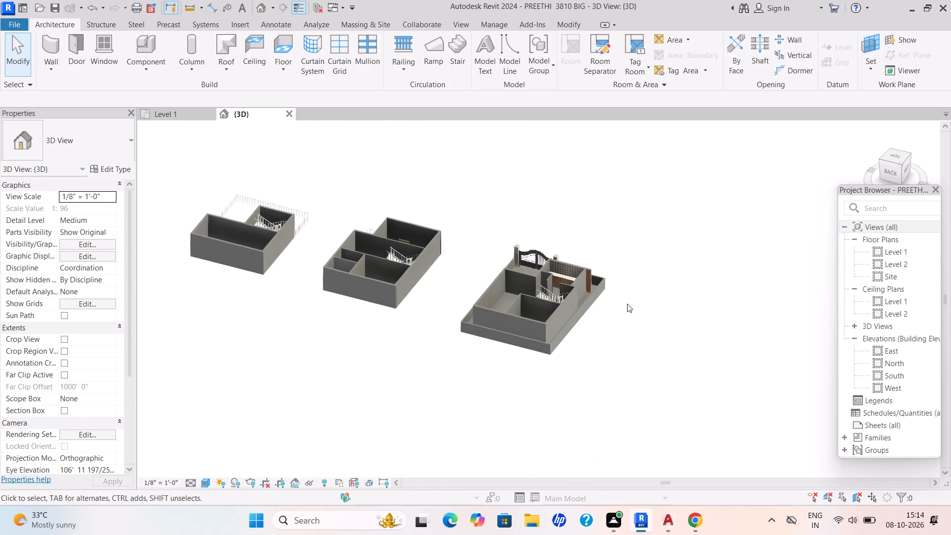
Examine the ground, first and second floor drawings in the Level 1 plan.
click(168, 111)
scroll(409, 261, down, 4)
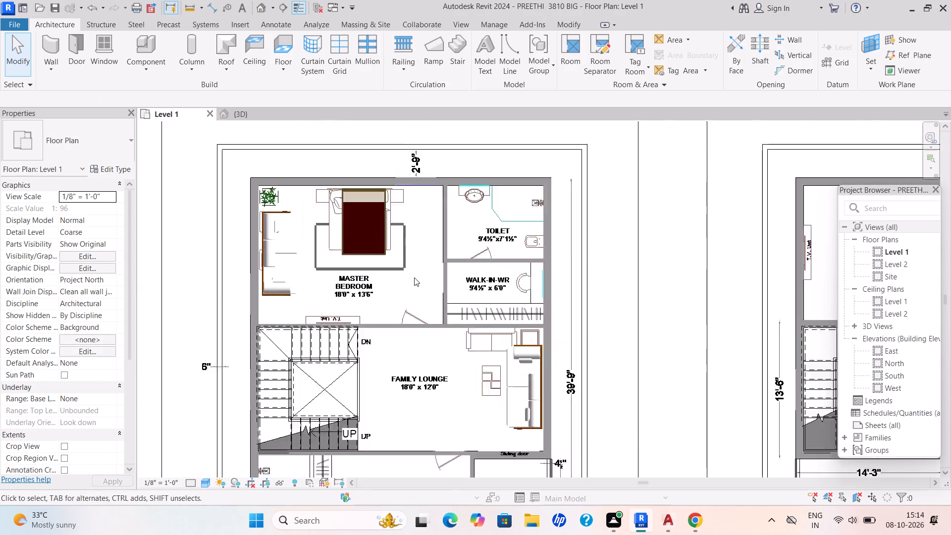
scroll(414, 277, down, 8)
scroll(417, 367, down, 3)
scroll(462, 359, up, 5)
scroll(464, 383, down, 1)
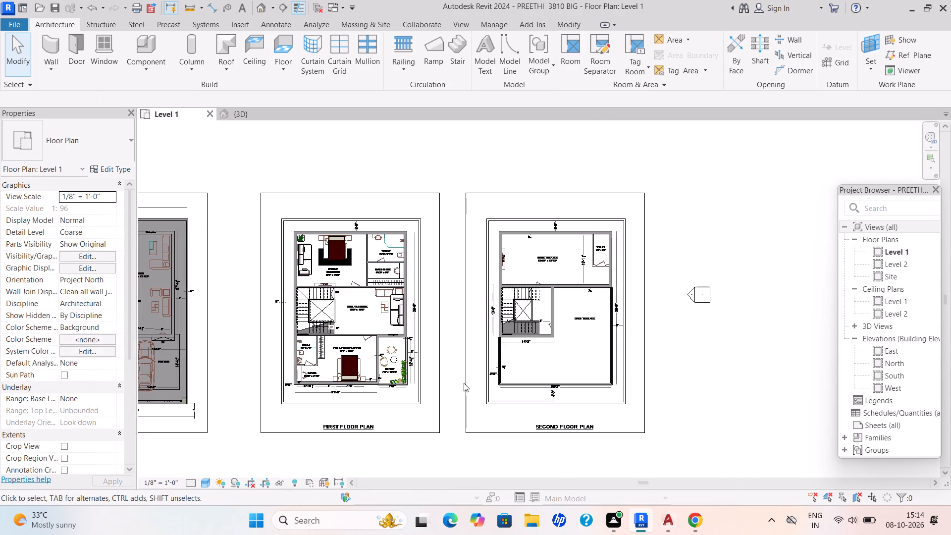
scroll(464, 383, down, 2)
middle_drag(348, 437, 406, 364)
scroll(292, 363, up, 11)
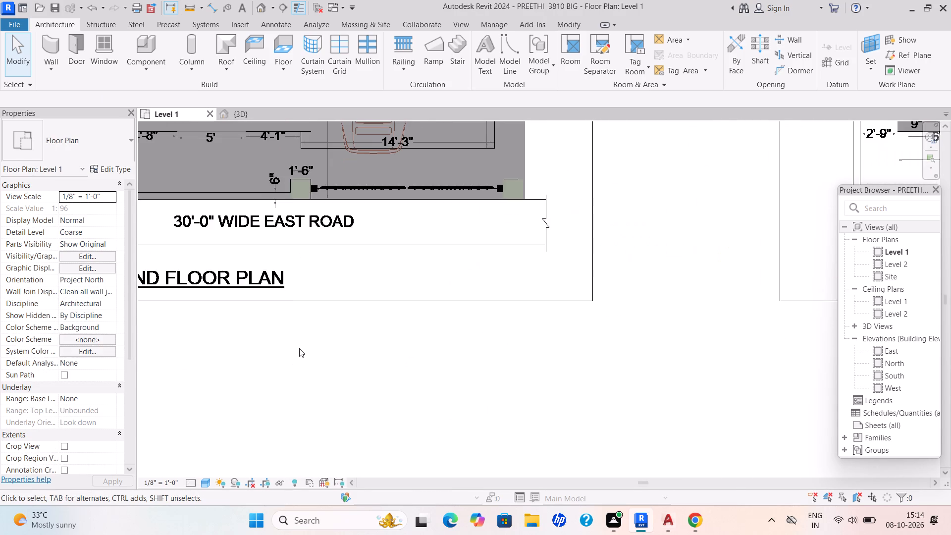
middle_drag(300, 348, 326, 367)
scroll(367, 290, down, 2)
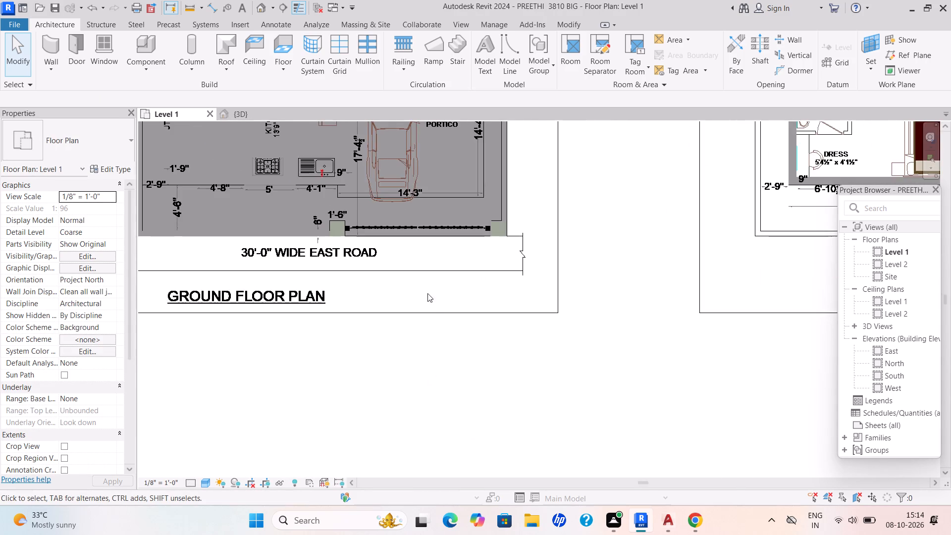
middle_drag(431, 307, 213, 374)
scroll(201, 375, down, 4)
middle_drag(507, 376, 498, 378)
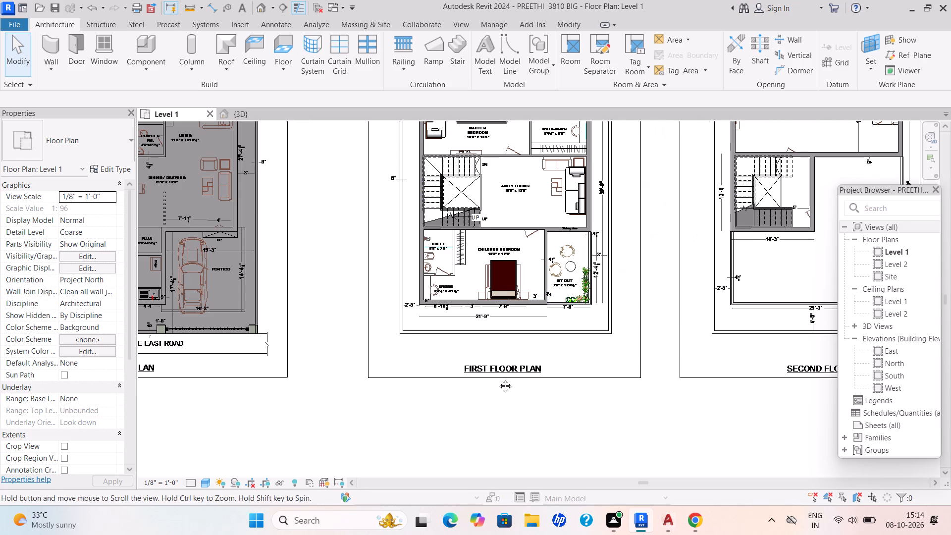
middle_drag(498, 378, 421, 382)
scroll(491, 379, down, 3)
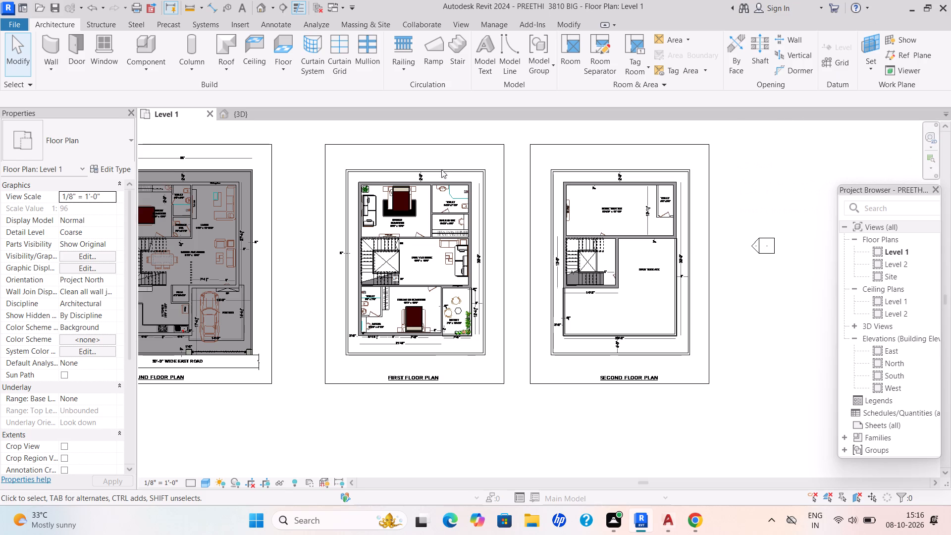
Examine the three floor models in 3D from several sides, including their furniture, railings and stairs.
click(250, 118)
scroll(295, 236, up, 6)
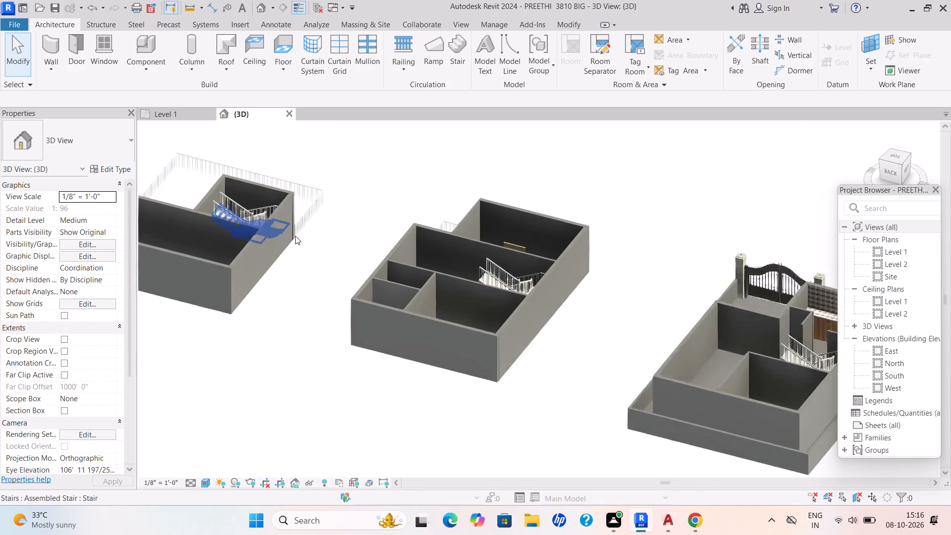
scroll(463, 278, up, 2)
scroll(527, 307, down, 2)
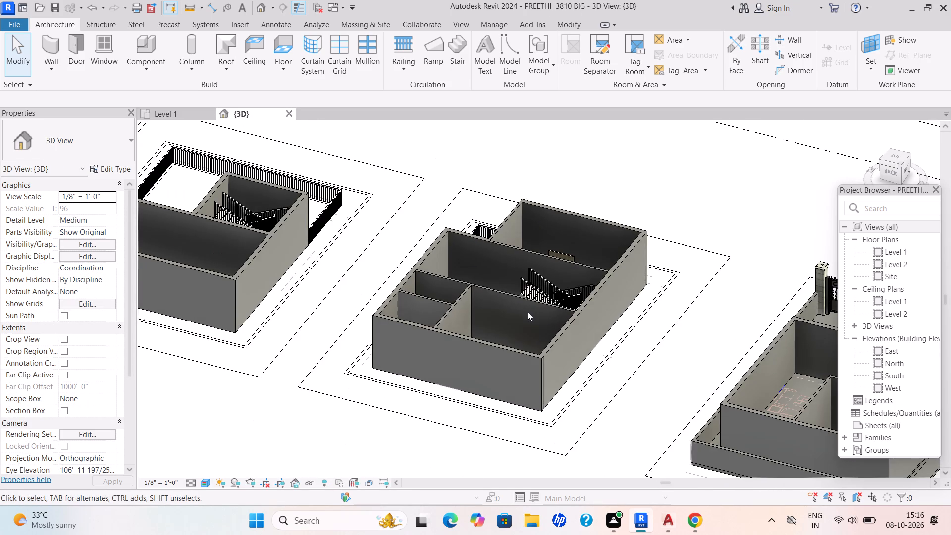
scroll(528, 313, down, 3)
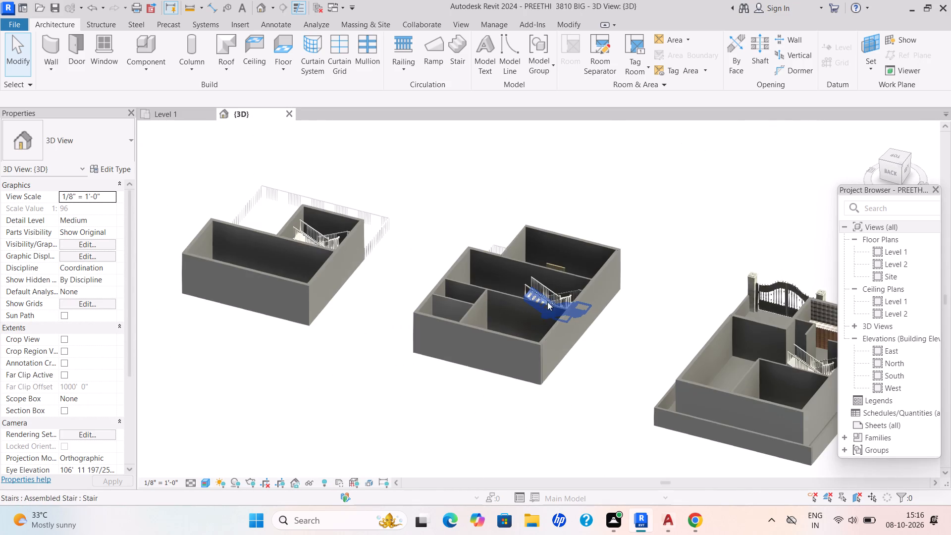
scroll(568, 313, up, 3)
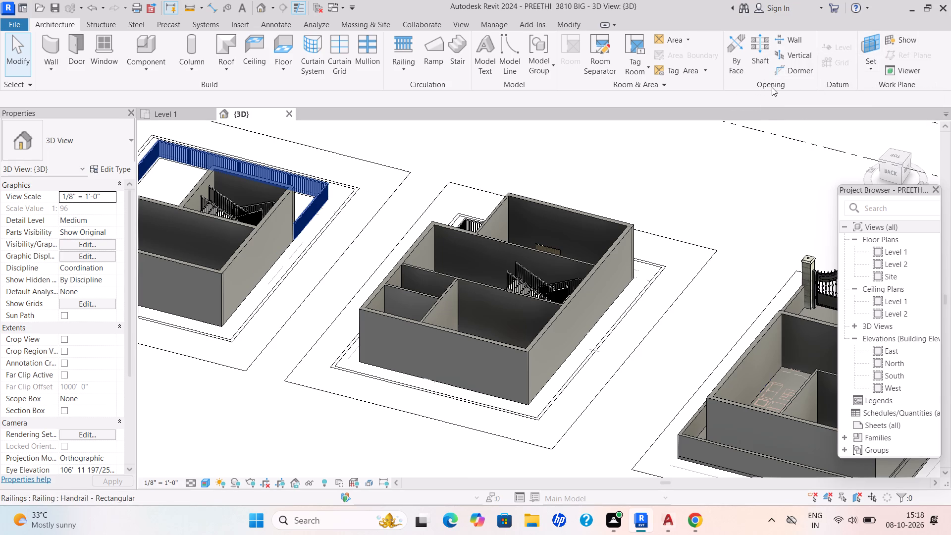
scroll(298, 45, down, 5)
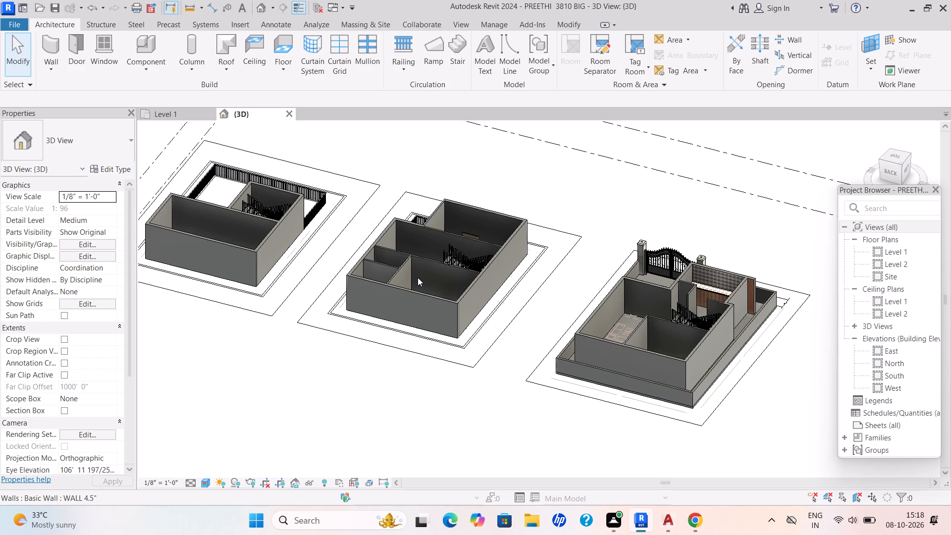
scroll(389, 227, up, 3)
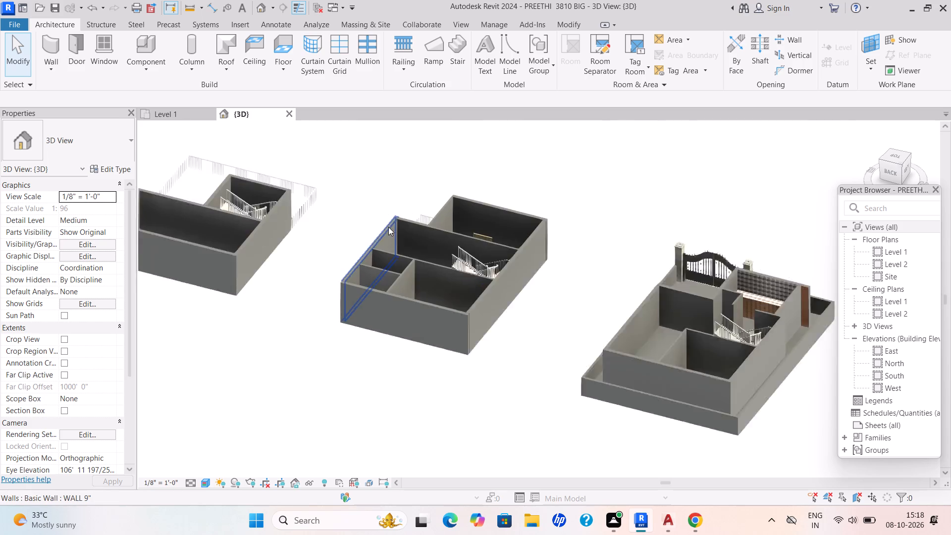
scroll(388, 227, up, 1)
scroll(430, 264, down, 5)
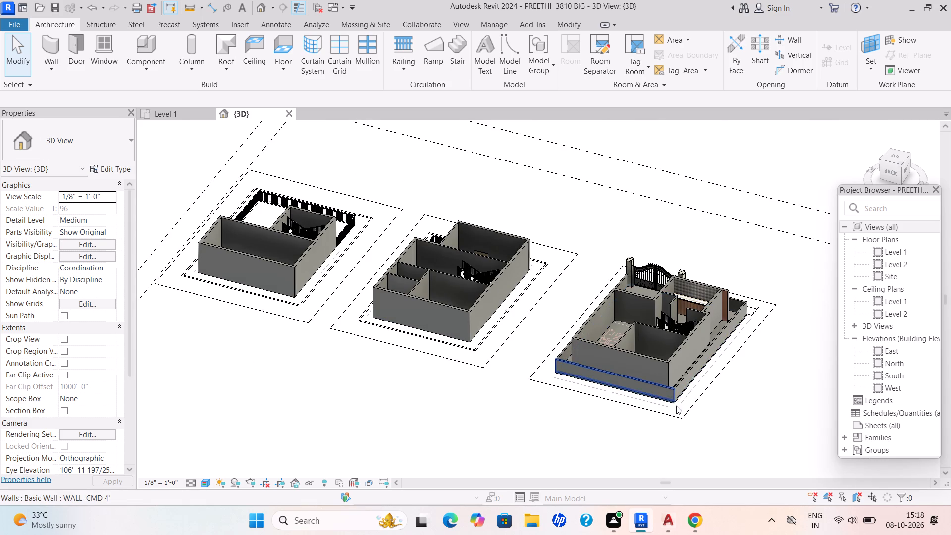
shift+middle_drag(676, 413, 450, 445)
scroll(526, 261, up, 1)
shift+middle_drag(629, 254, 666, 269)
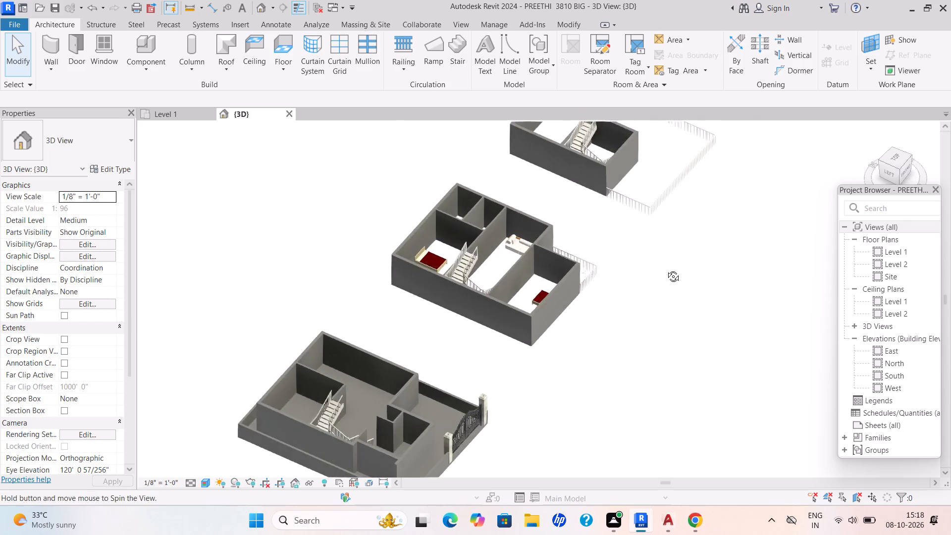
shift+middle_drag(666, 269, 687, 260)
shift+scroll(702, 251, up, 1)
scroll(406, 474, up, 2)
shift+middle_drag(425, 456, 271, 400)
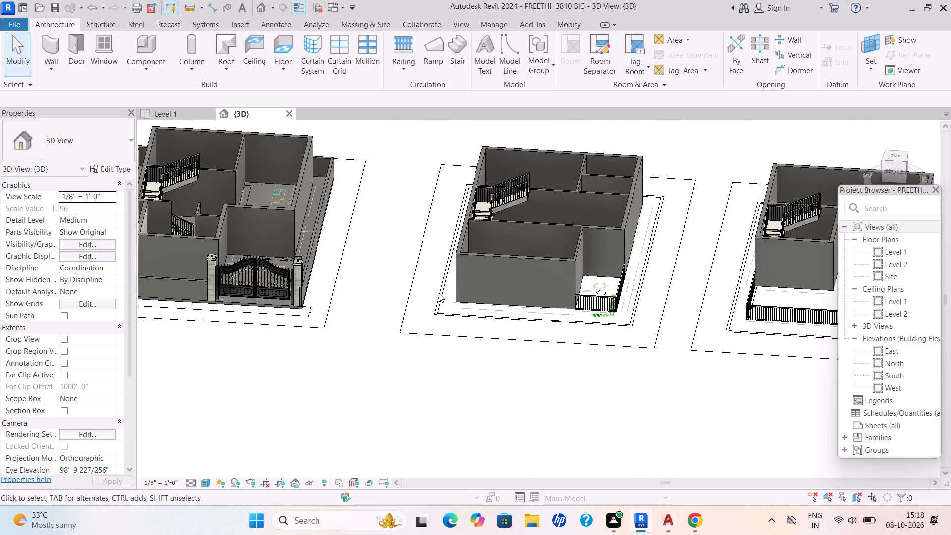
shift+middle_drag(455, 277, 441, 339)
shift+middle_drag(540, 315, 522, 371)
scroll(525, 375, down, 1)
middle_drag(525, 376, 527, 379)
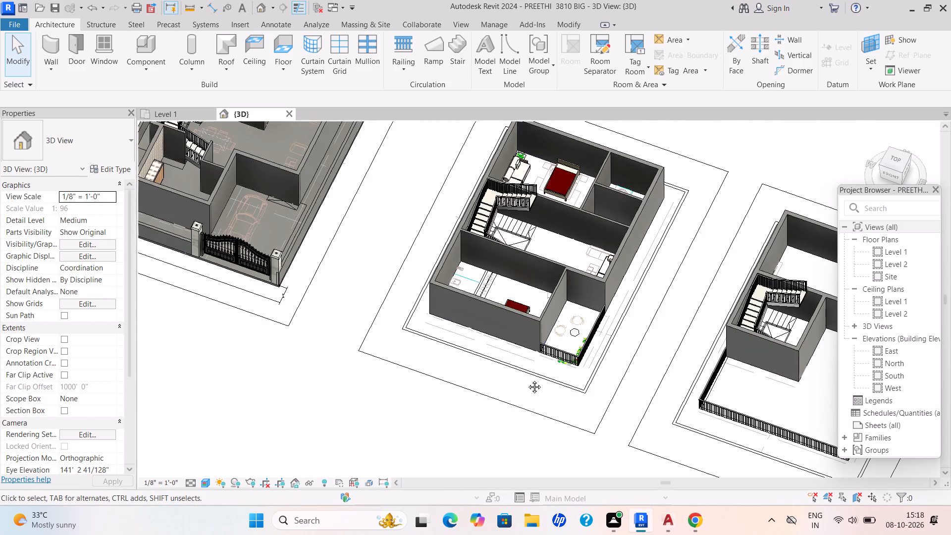
middle_drag(527, 379, 565, 406)
shift+middle_drag(495, 362, 405, 386)
middle_drag(420, 291, 378, 470)
scroll(381, 458, down, 1)
scroll(389, 293, up, 4)
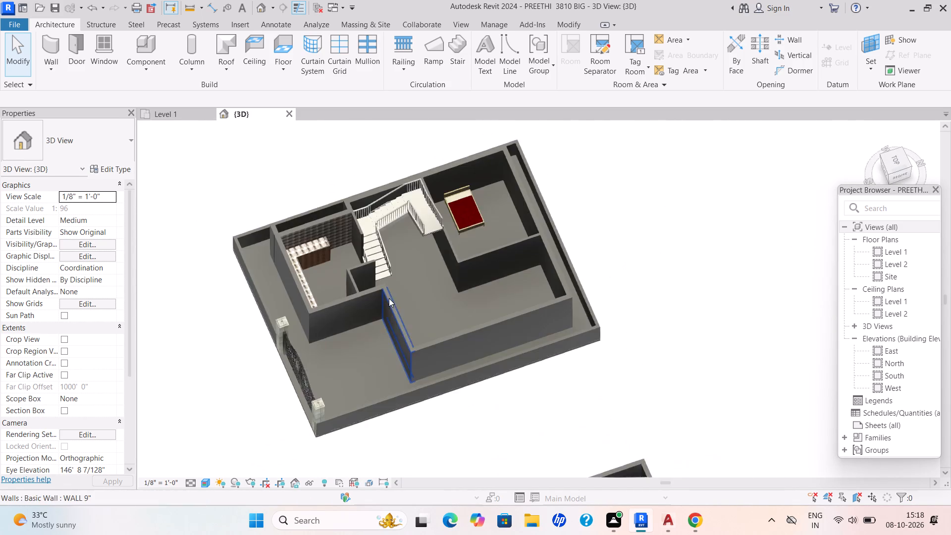
Examine the ground floor kitchen's tiled wall, counter and wooden shelf finishes, and the adjoining stair, up close in 3D.
shift+middle_drag(405, 306, 329, 343)
scroll(577, 273, up, 1)
middle_drag(575, 271, 481, 331)
scroll(545, 208, up, 11)
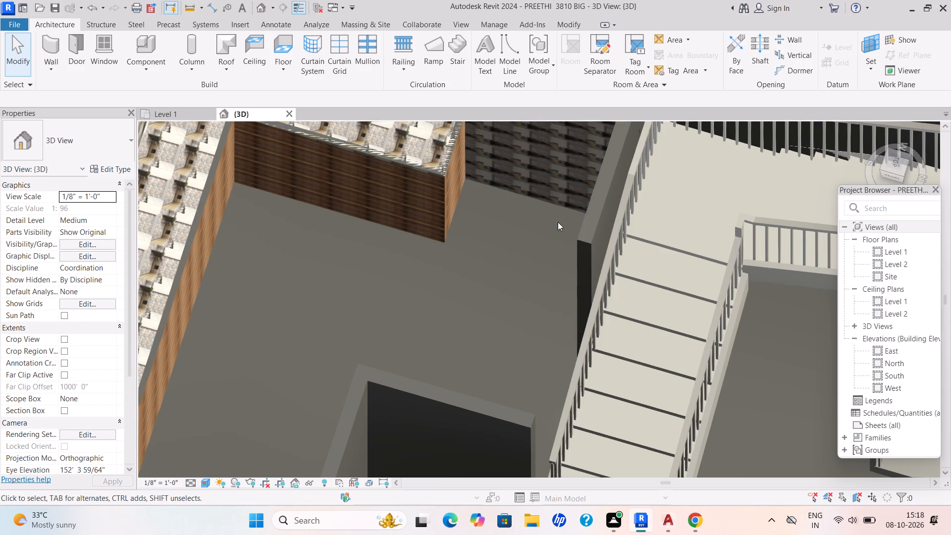
scroll(598, 225, up, 1)
middle_drag(584, 257, 596, 419)
scroll(595, 418, down, 2)
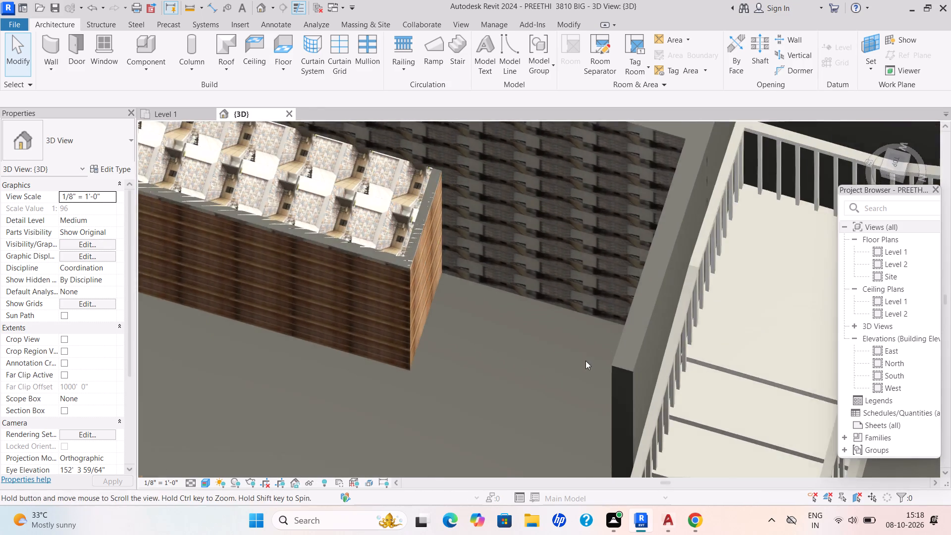
scroll(466, 196, down, 1)
middle_drag(459, 210, 444, 271)
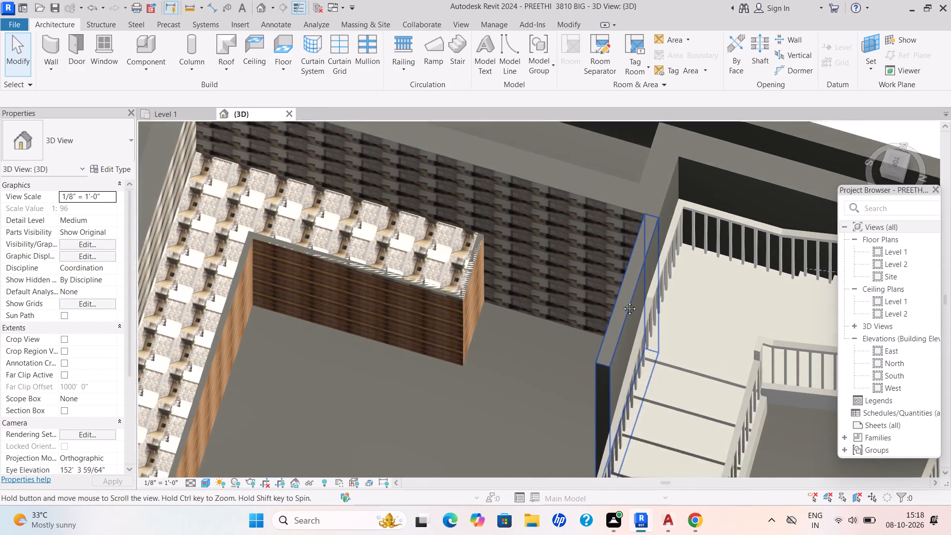
middle_drag(475, 223, 467, 252)
scroll(467, 252, down, 5)
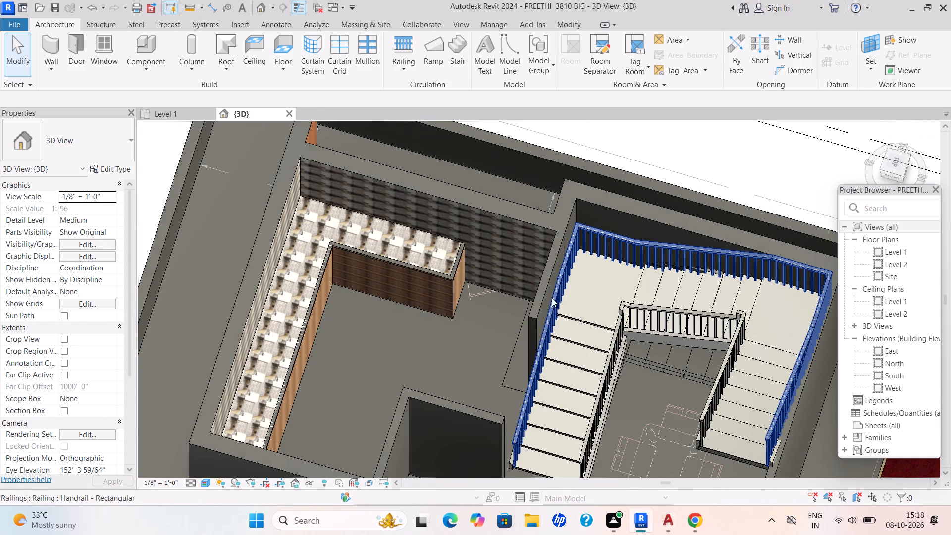
middle_drag(552, 299, 591, 250)
shift+scroll(552, 300, up, 1)
scroll(588, 262, down, 3)
middle_drag(594, 263, 713, 249)
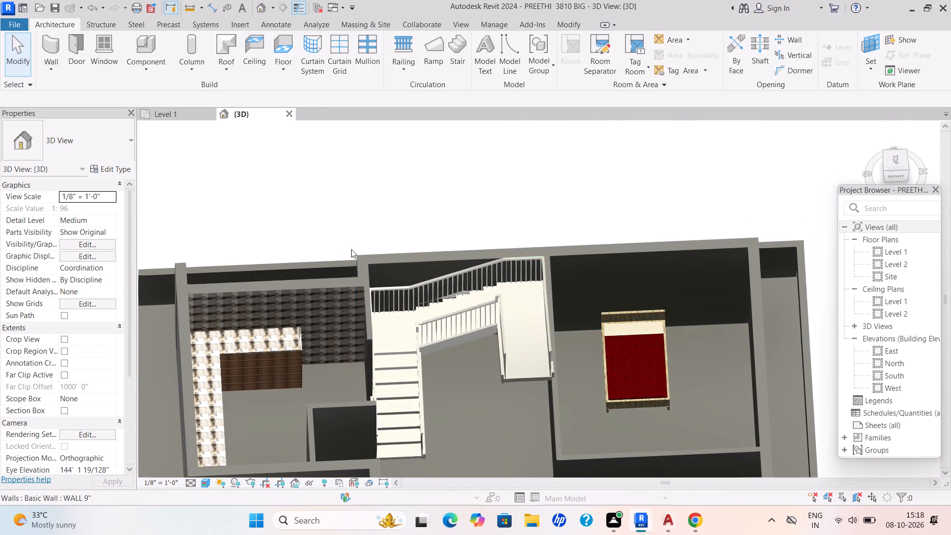
scroll(306, 285, up, 9)
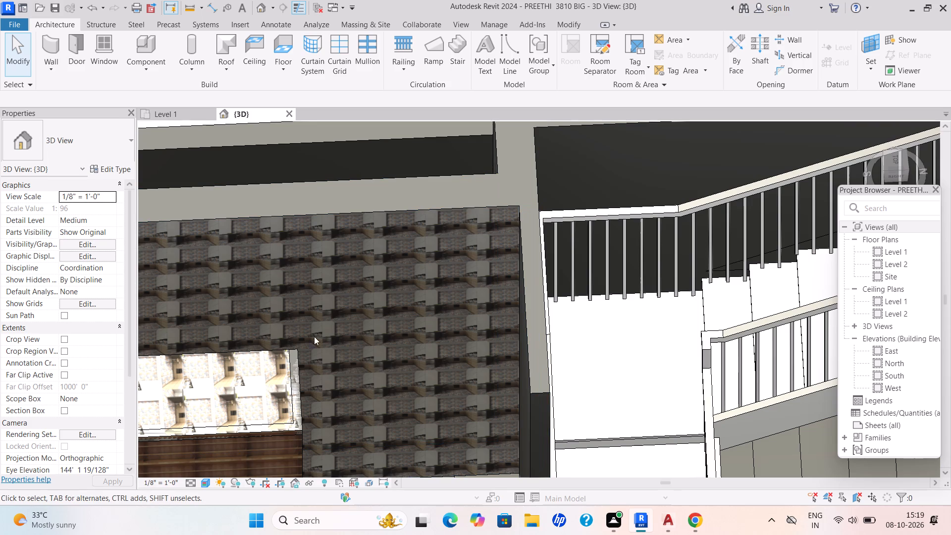
scroll(329, 262, up, 2)
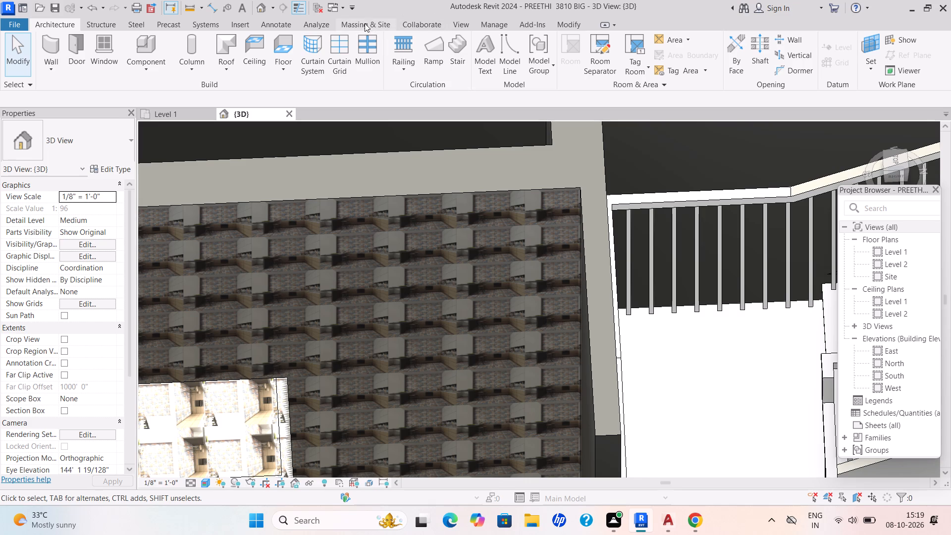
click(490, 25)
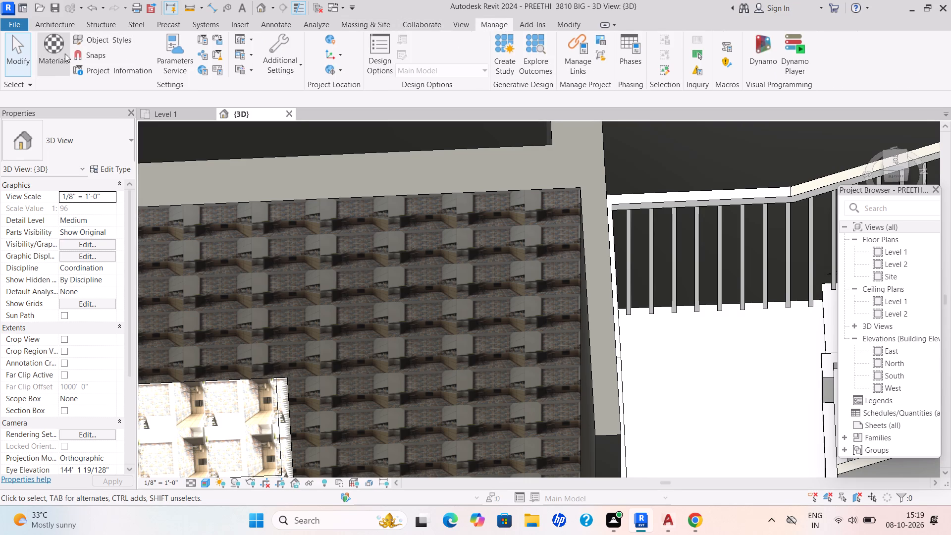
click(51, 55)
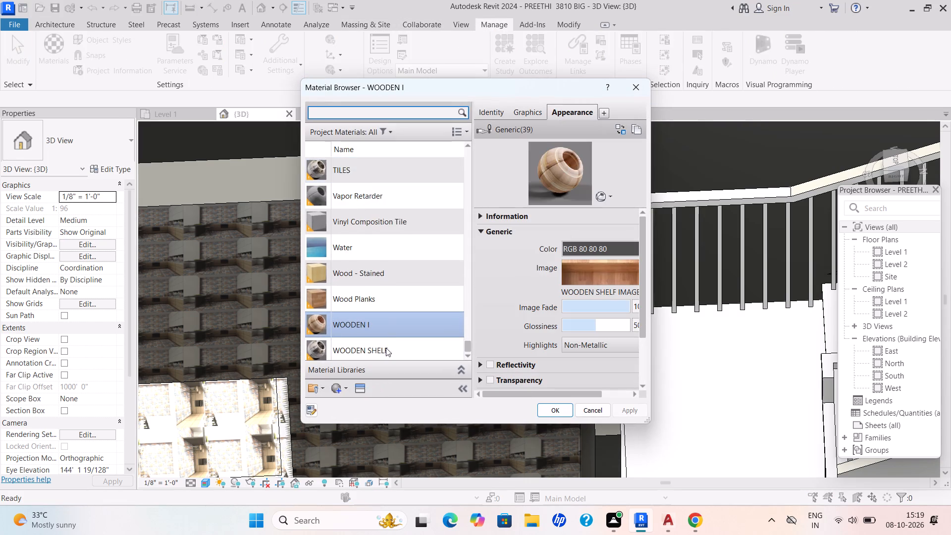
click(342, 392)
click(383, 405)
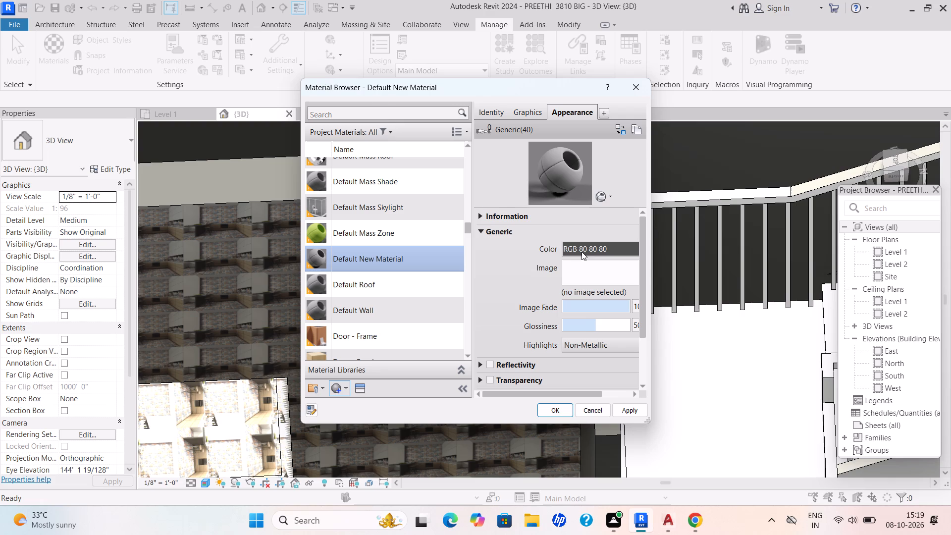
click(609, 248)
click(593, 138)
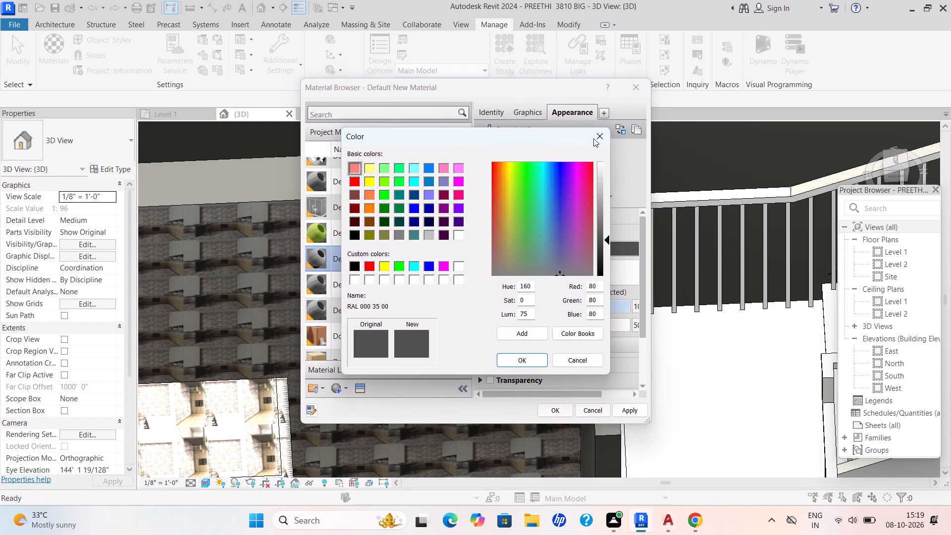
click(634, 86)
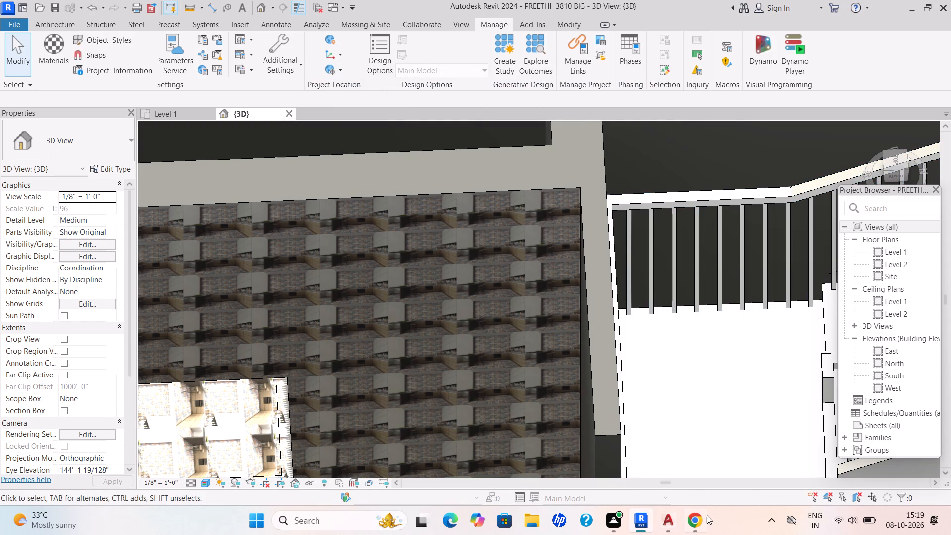
Switch to Chrome and search Google for "tiles kitchen jpg".
click(702, 518)
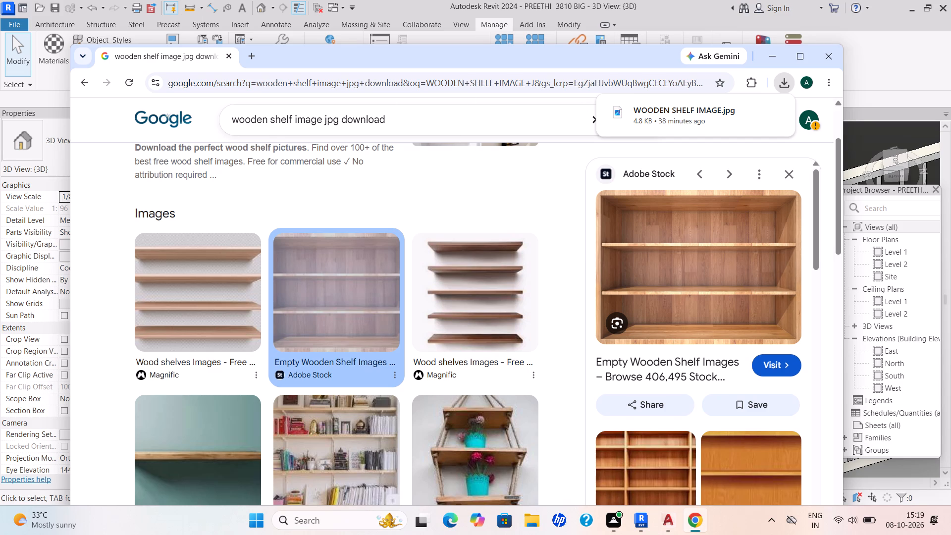
scroll(556, 165, up, 5)
scroll(693, 232, up, 14)
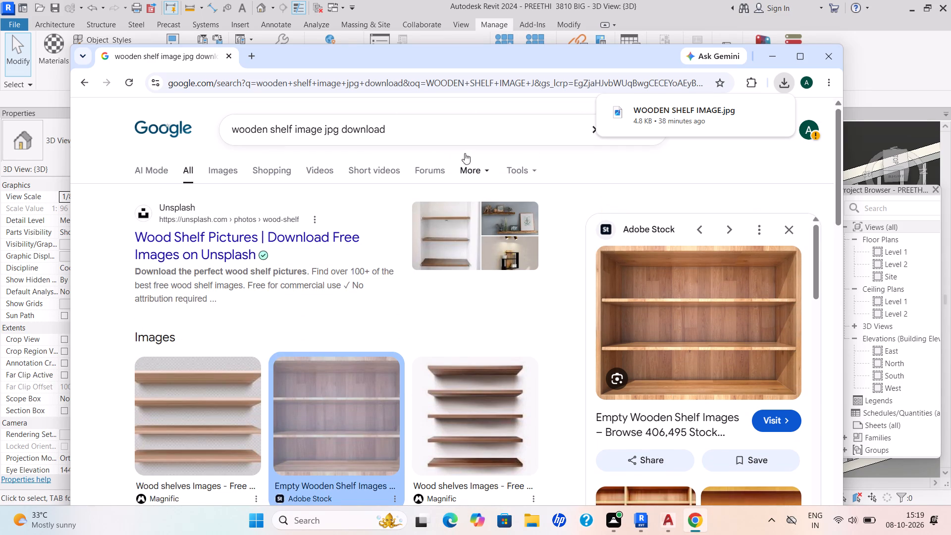
click(432, 130)
key(BackSpace)
key(BackSpace)
key(BackSpace)
key(BackSpace)
key(BackSpace)
key(BackSpace)
key(BackSpace)
key(BackSpace)
key(BackSpace)
key(BackSpace)
key(BackSpace)
key(BackSpace)
key(BackSpace)
key(BackSpace)
key(BackSpace)
key(BackSpace)
key(BackSpace)
key(BackSpace)
key(BackSpace)
key(BackSpace)
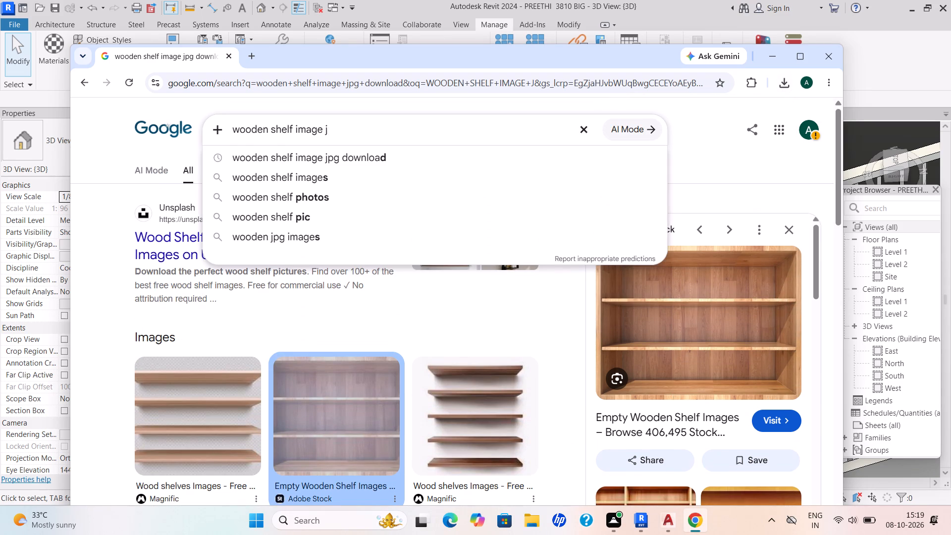
text(tex)
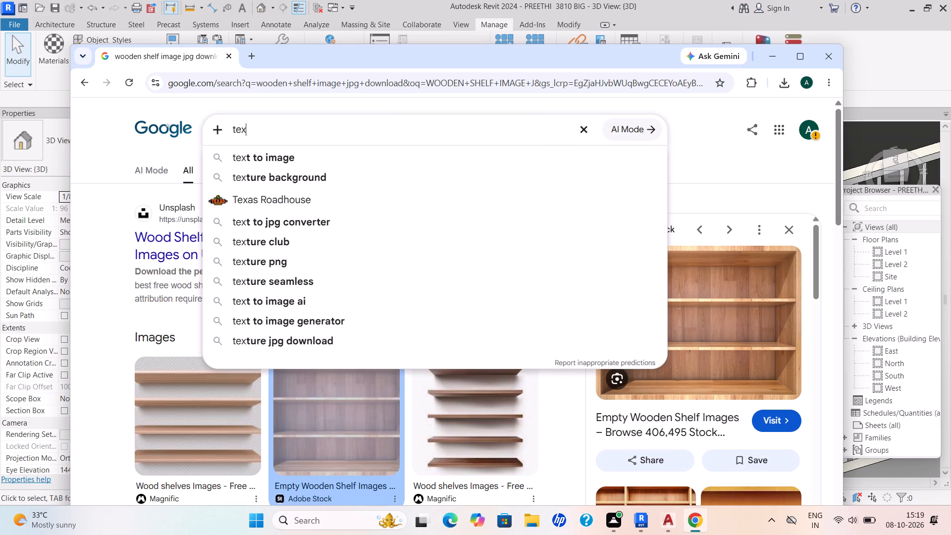
key(BackSpace)
key(BackSpace)
key(BackSpace)
key(BackSpace)
key(BackSpace)
key(BackSpace)
key(BackSpace)
key(BackSpace)
key(BackSpace)
key(BackSpace)
key(BackSpace)
key(BackSpace)
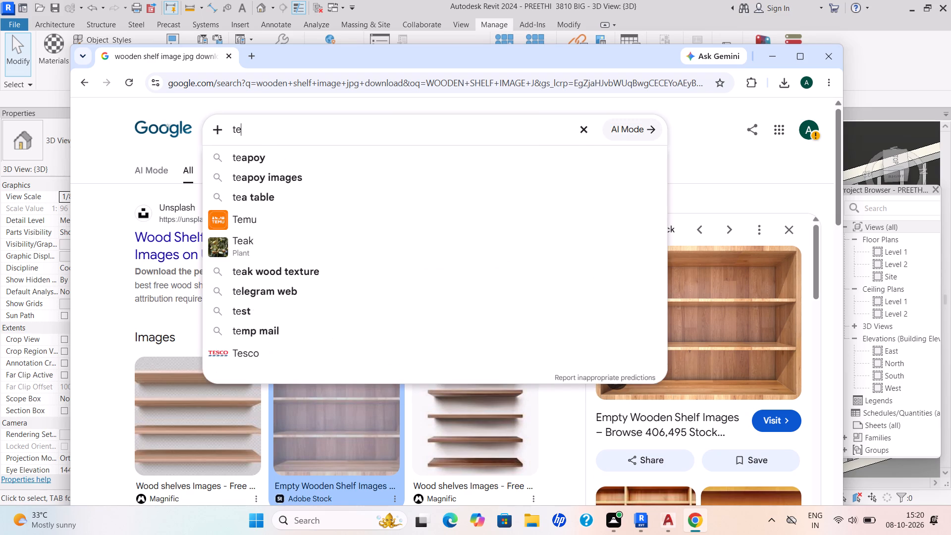
text(tiles)
key(space)
scroll(412, 158, down, 1)
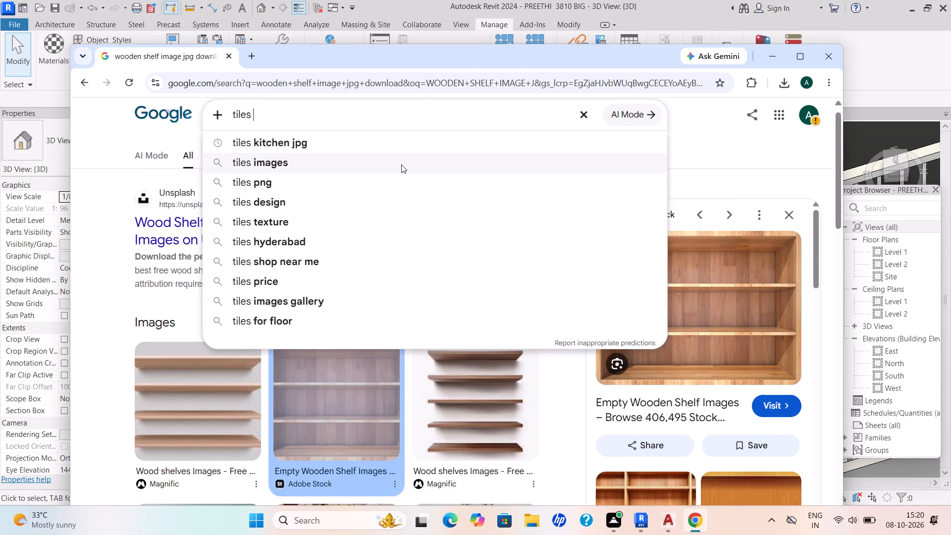
click(273, 140)
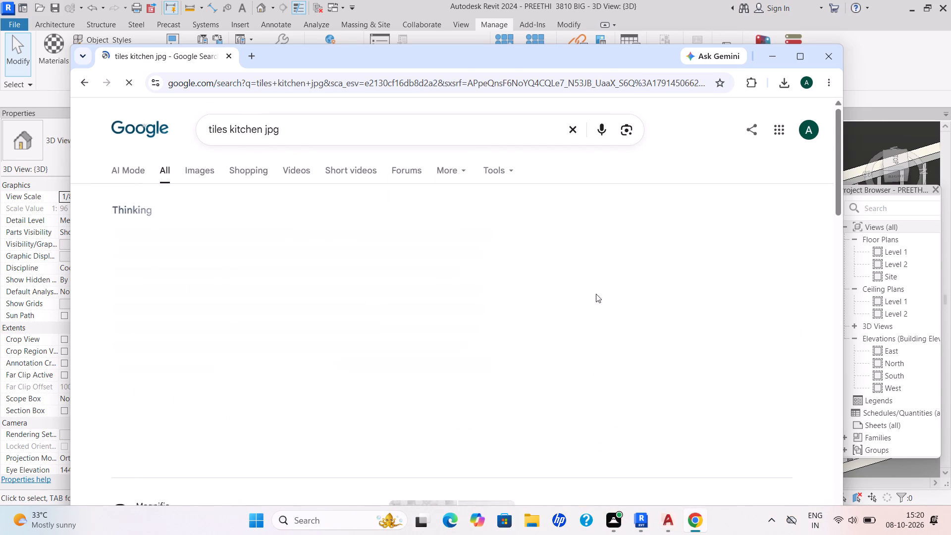
Save the white marble-tiled kitchen image from the results to Downloads as a JPEG named "another t".
click(309, 272)
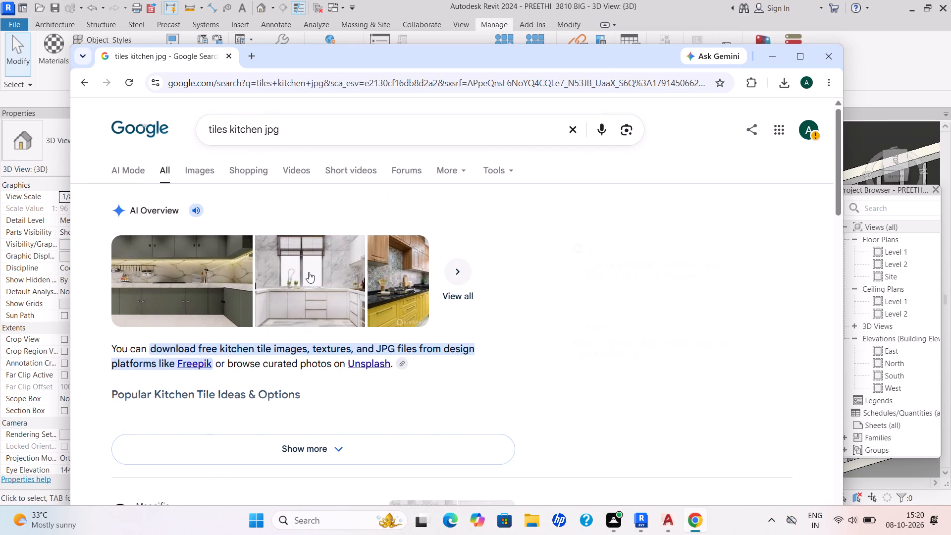
scroll(703, 326, up, 1)
right_click(752, 336)
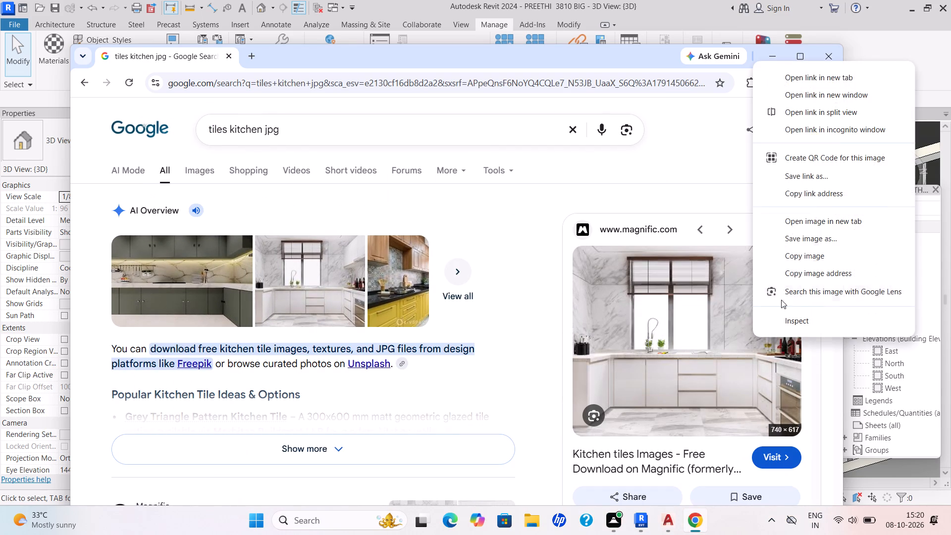
click(813, 241)
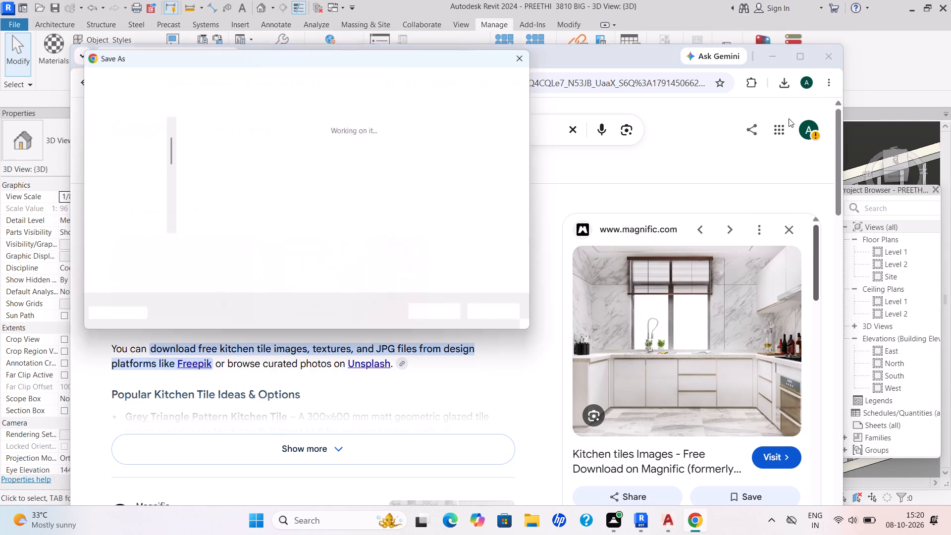
key(BackSpace)
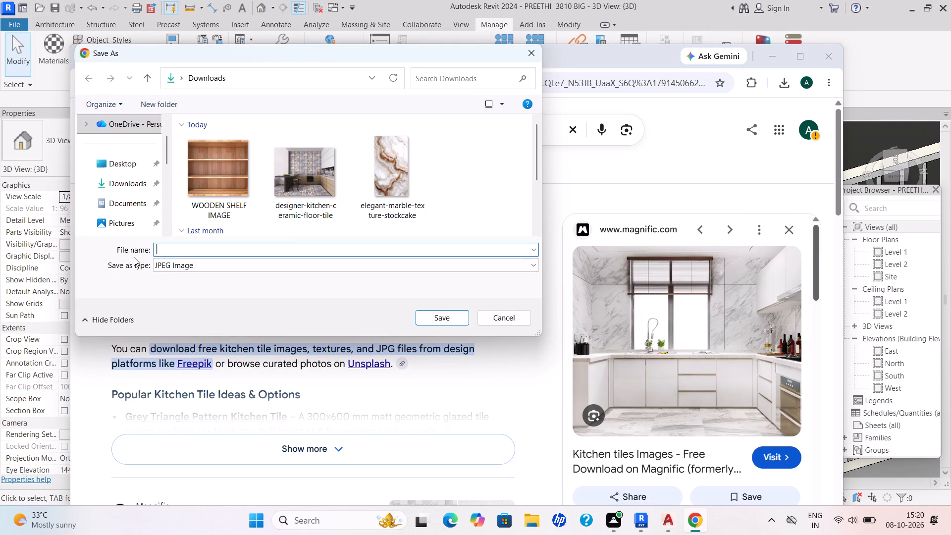
key(a)
text(nother)
key(space)
key(t)
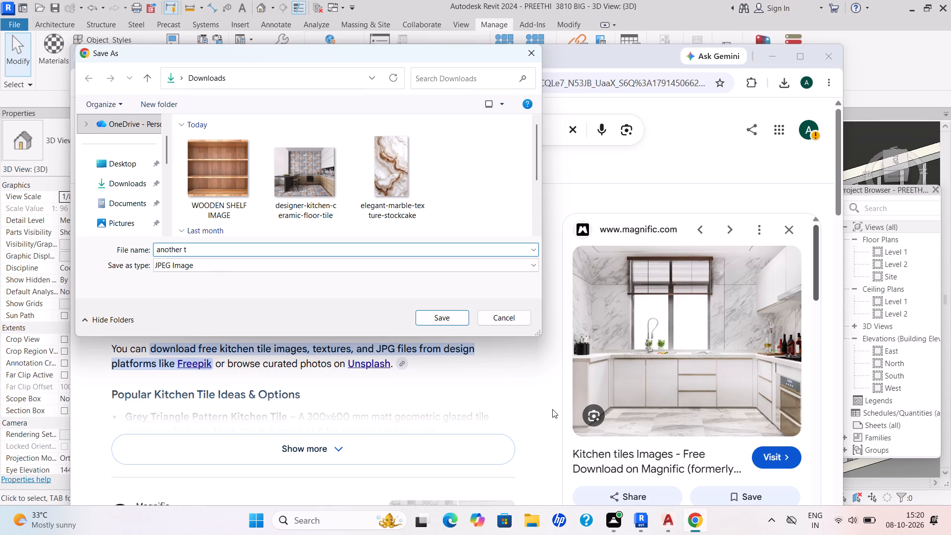
click(452, 319)
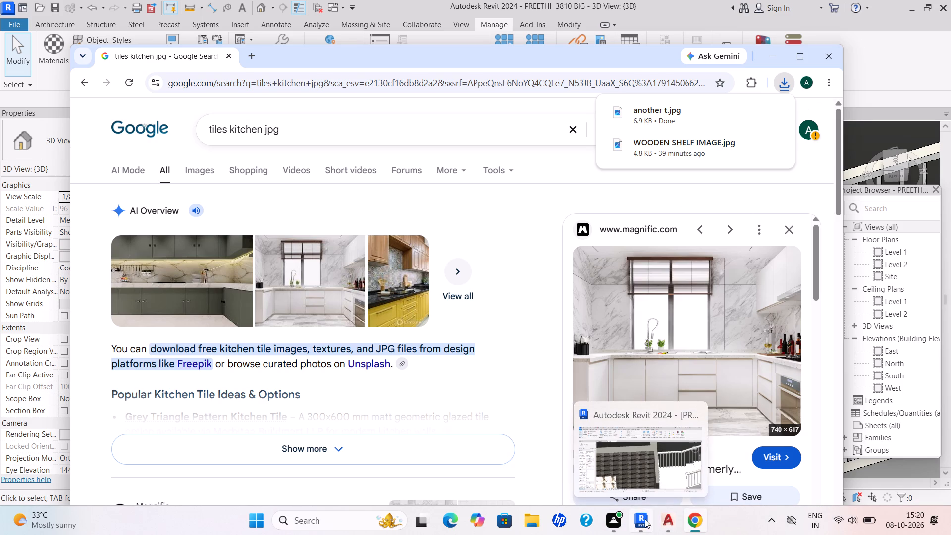
Back in Revit, create a new material and set its appearance image to another t.jpg from Downloads.
click(632, 467)
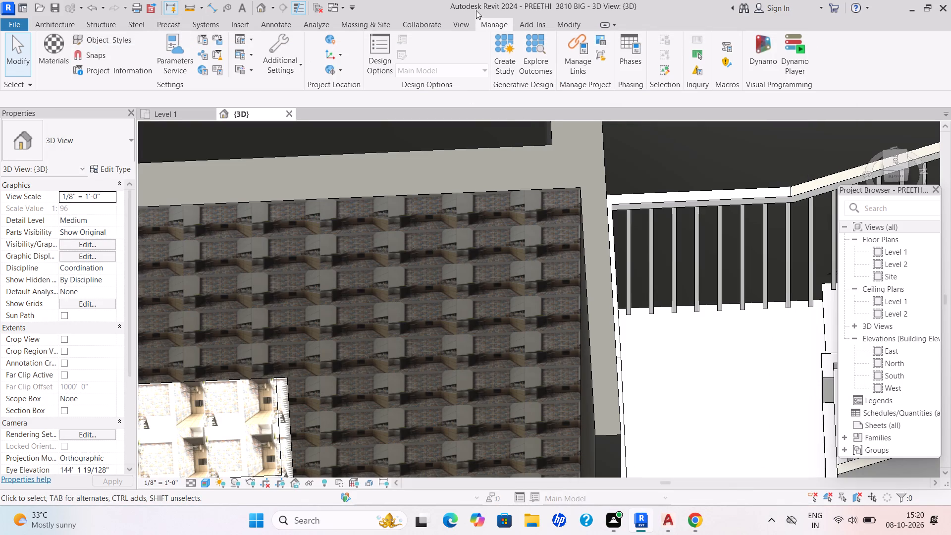
click(51, 43)
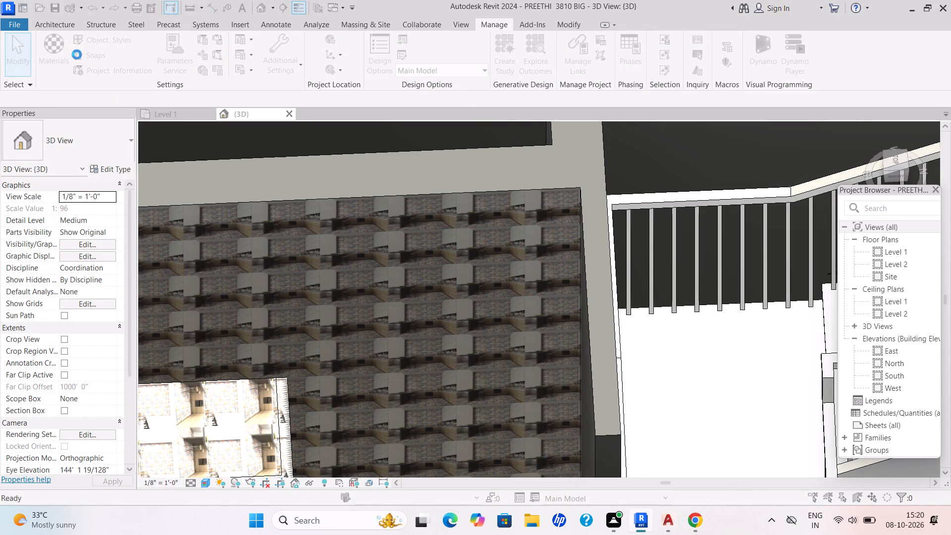
click(340, 391)
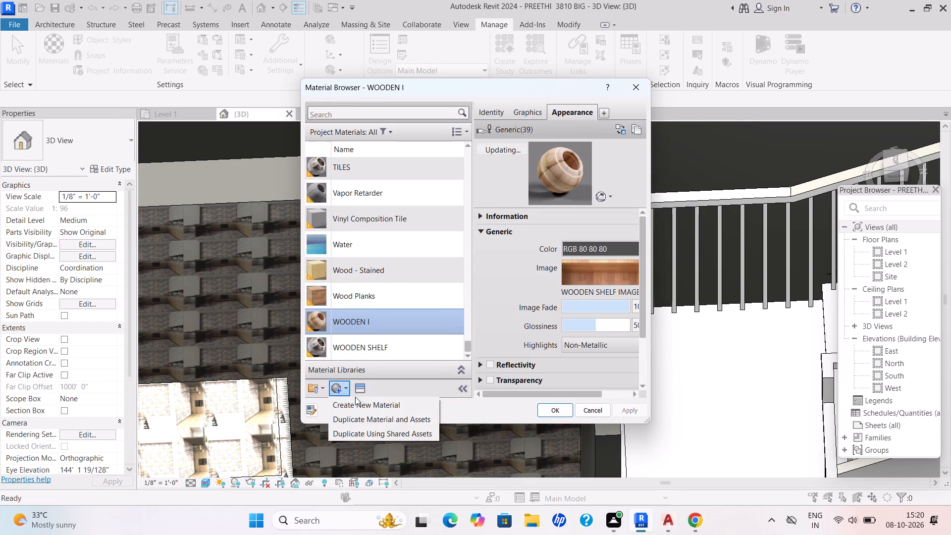
click(366, 407)
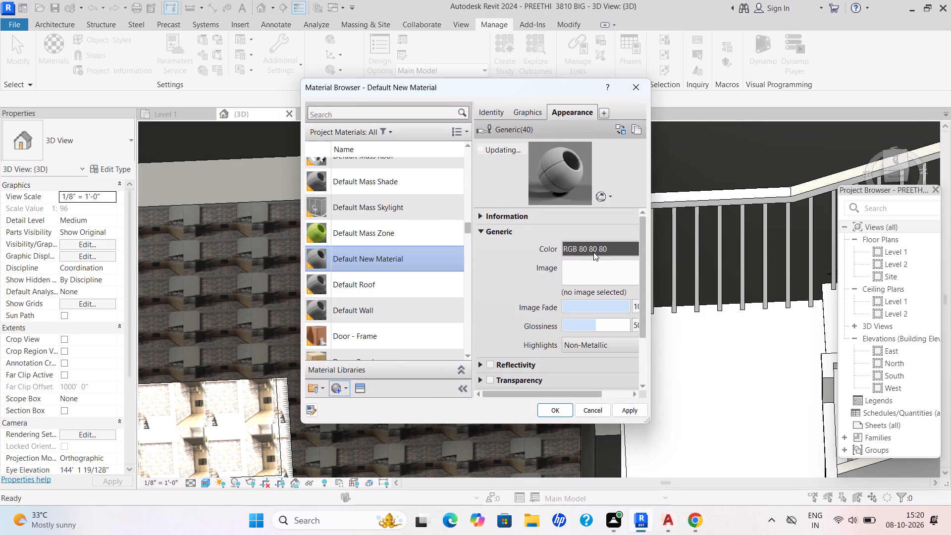
click(574, 268)
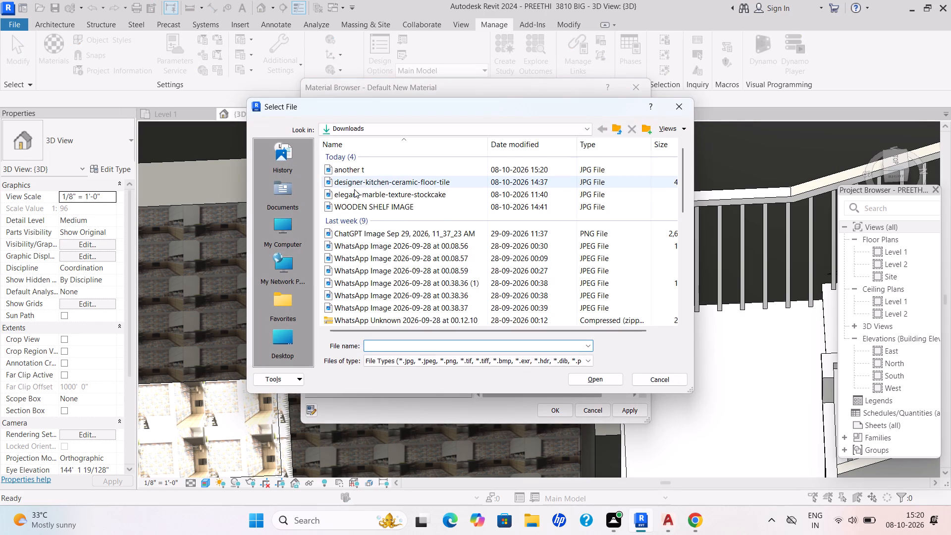
scroll(359, 190, up, 4)
click(363, 173)
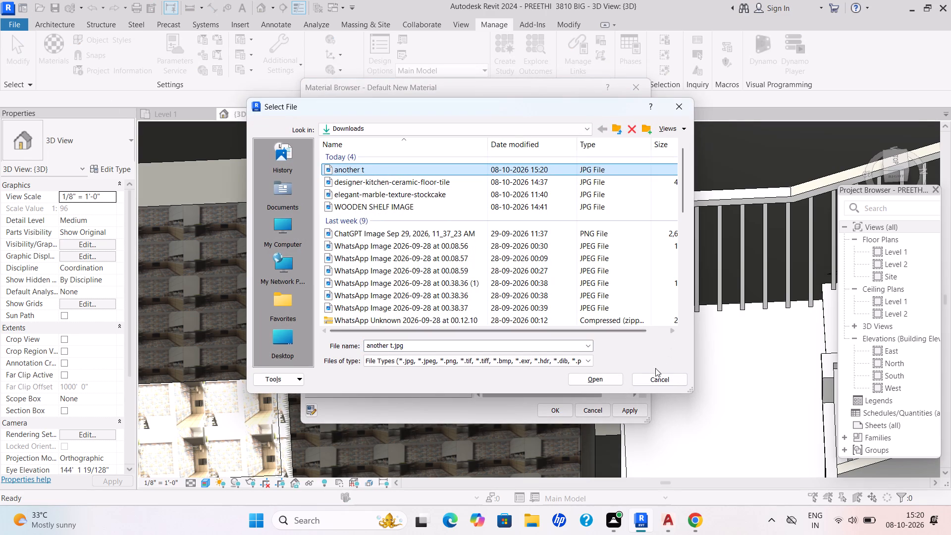
click(609, 380)
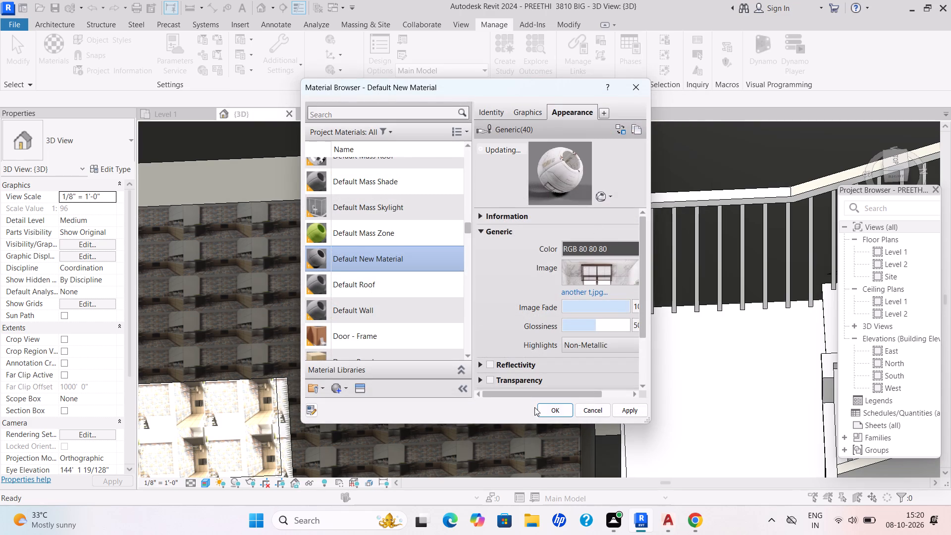
Rename the new material as "tile a" and apply the material changes.
right_click(378, 246)
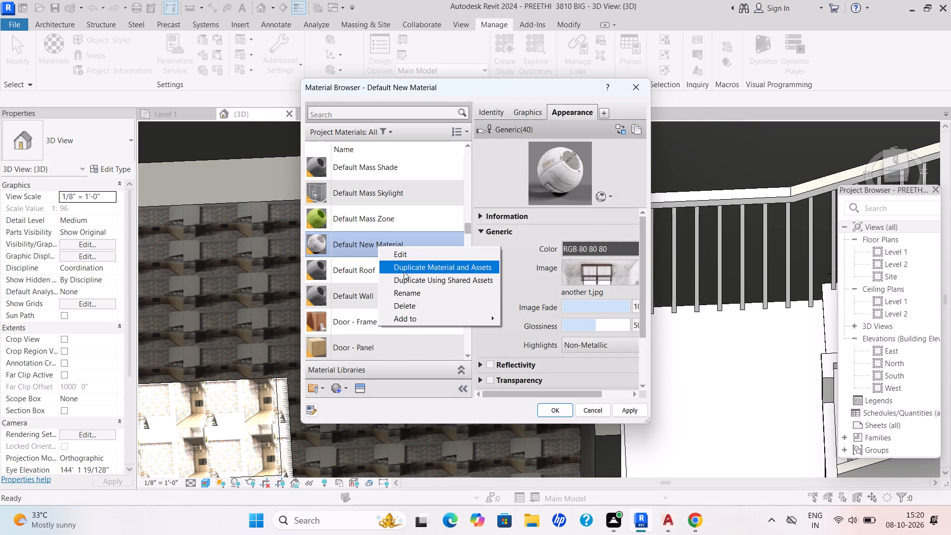
click(405, 293)
key(BackSpace)
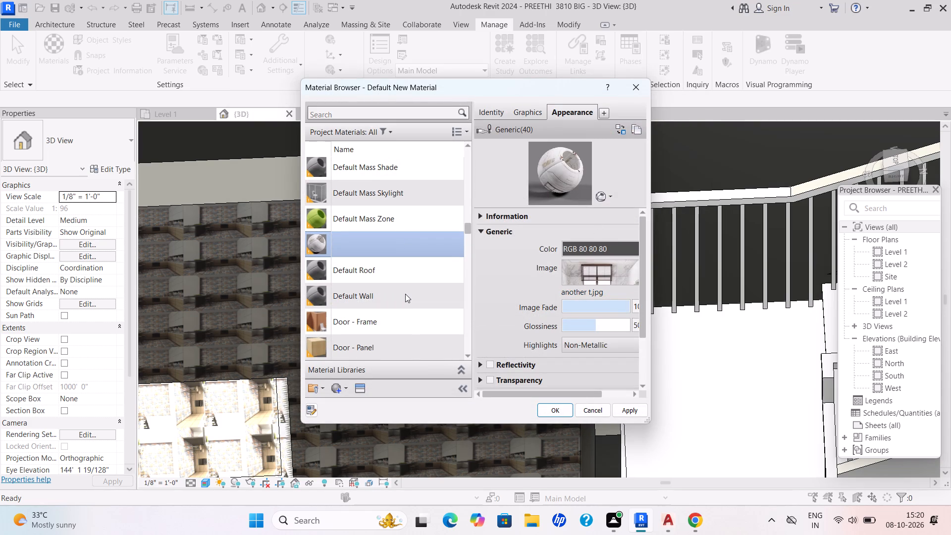
text(tile a)
click(632, 408)
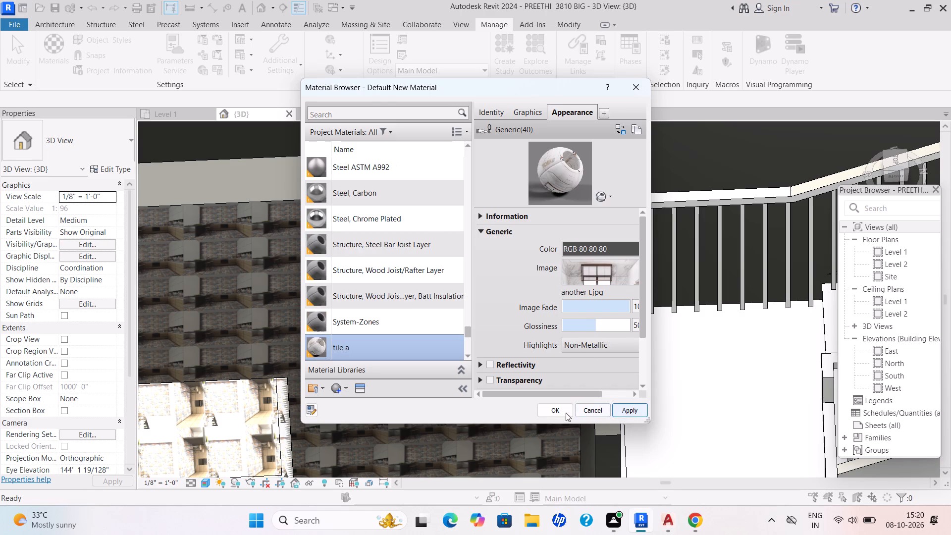
click(560, 412)
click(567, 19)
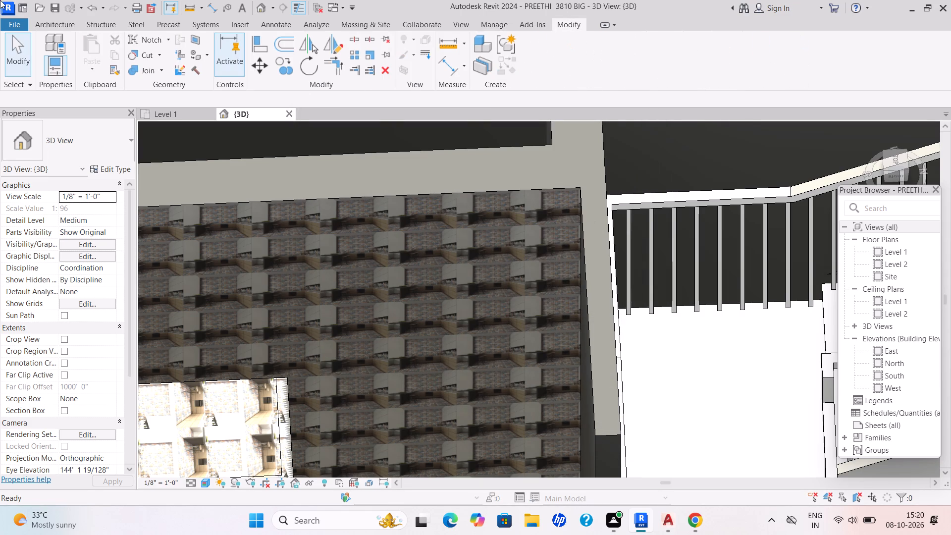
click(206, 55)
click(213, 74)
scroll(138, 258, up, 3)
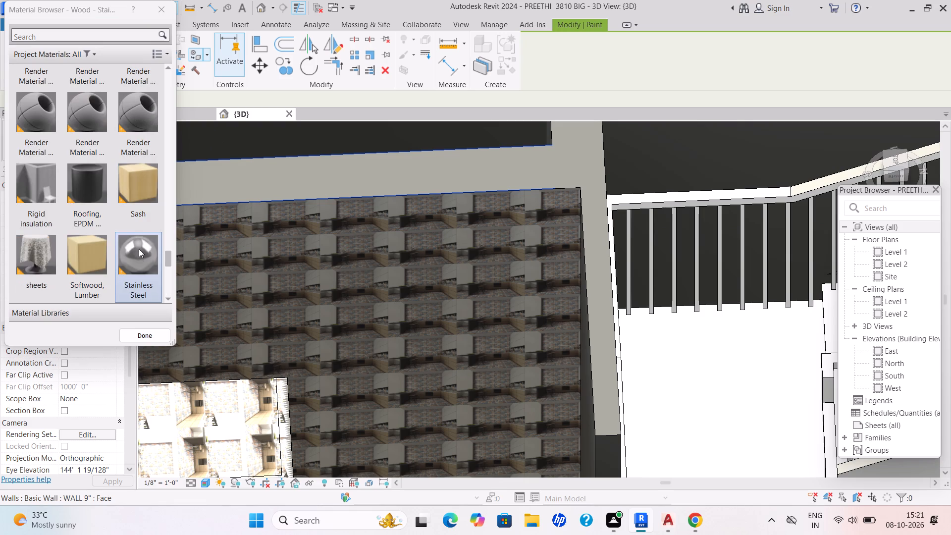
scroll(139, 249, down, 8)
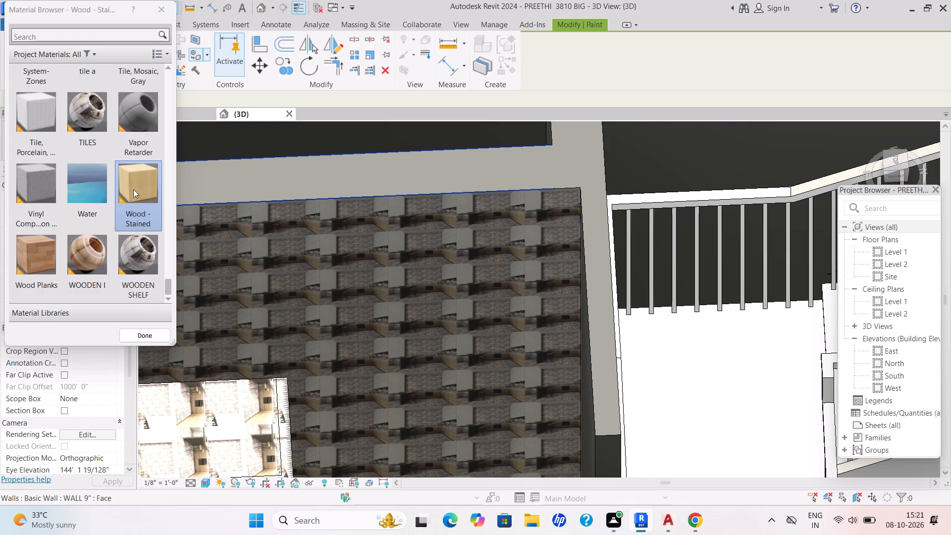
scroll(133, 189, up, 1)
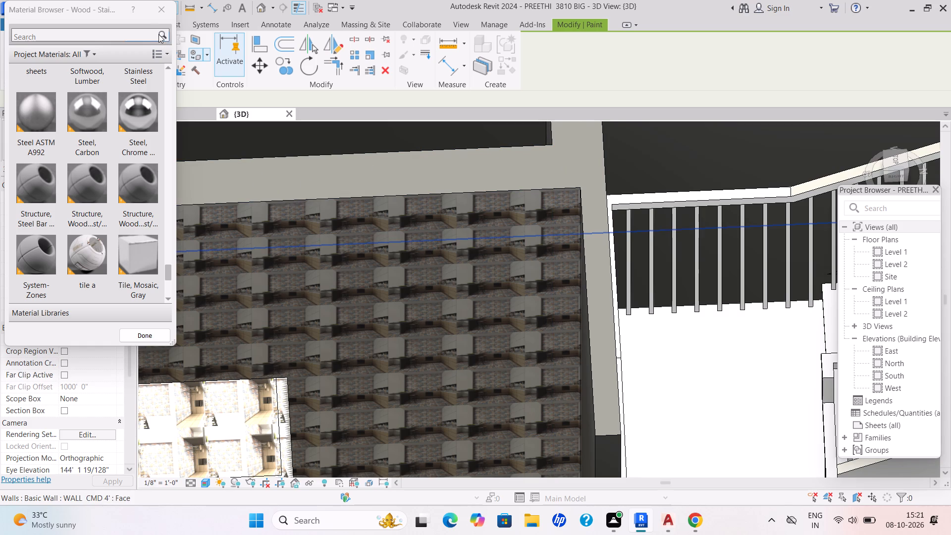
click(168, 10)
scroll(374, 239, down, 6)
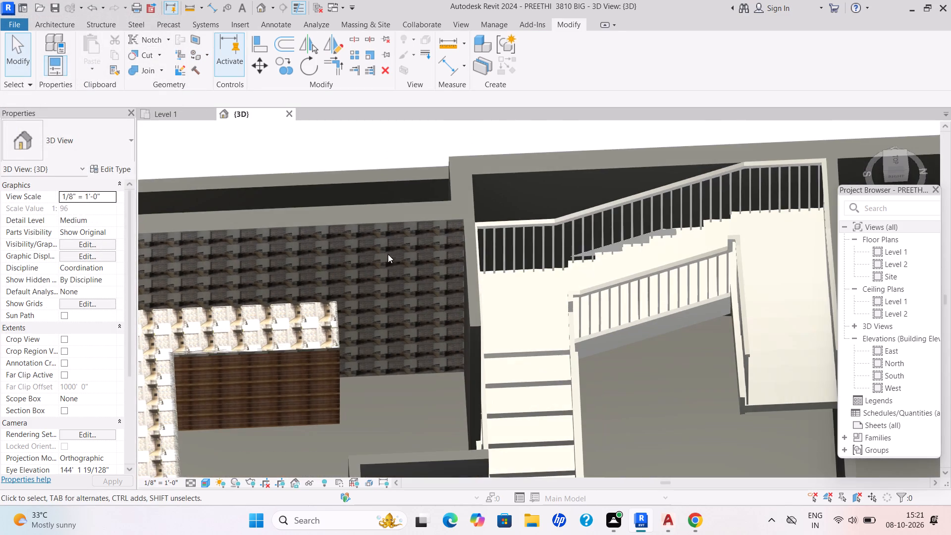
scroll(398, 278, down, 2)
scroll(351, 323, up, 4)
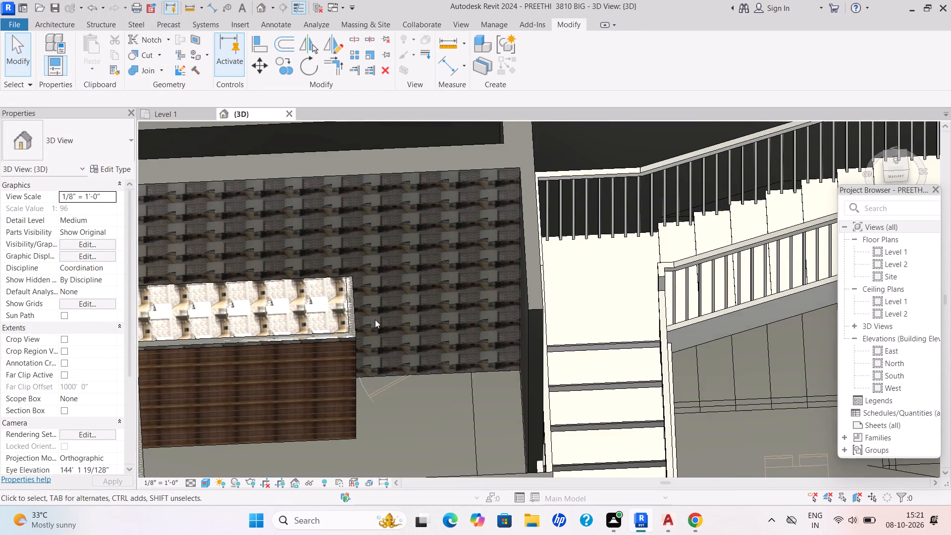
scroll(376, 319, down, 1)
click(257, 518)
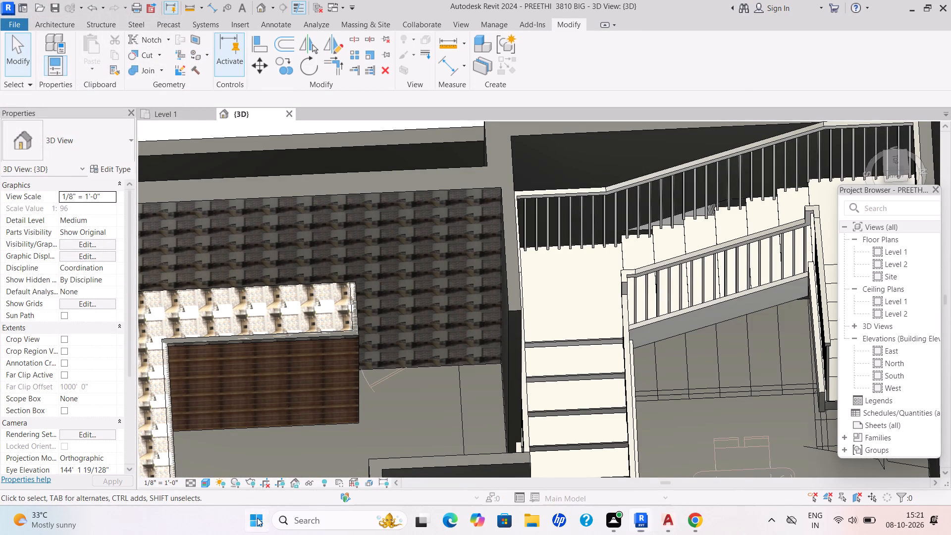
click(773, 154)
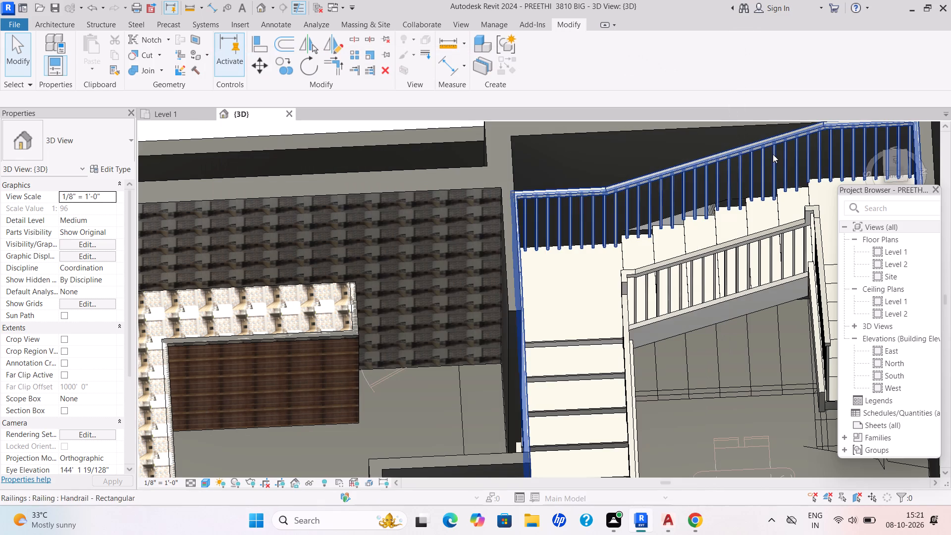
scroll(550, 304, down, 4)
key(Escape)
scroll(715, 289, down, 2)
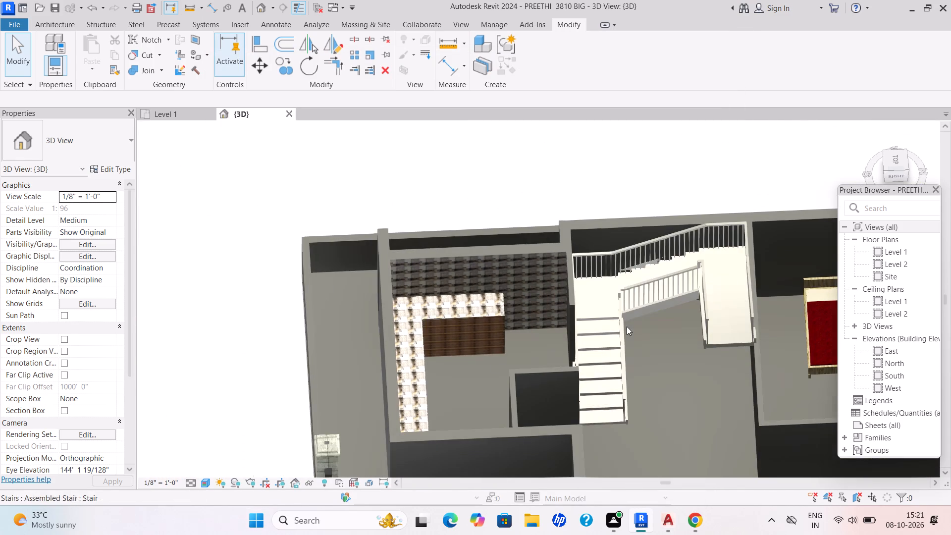
Inspect the ground, first and second floor models in the 3D view from above and from the front.
scroll(282, 292, down, 6)
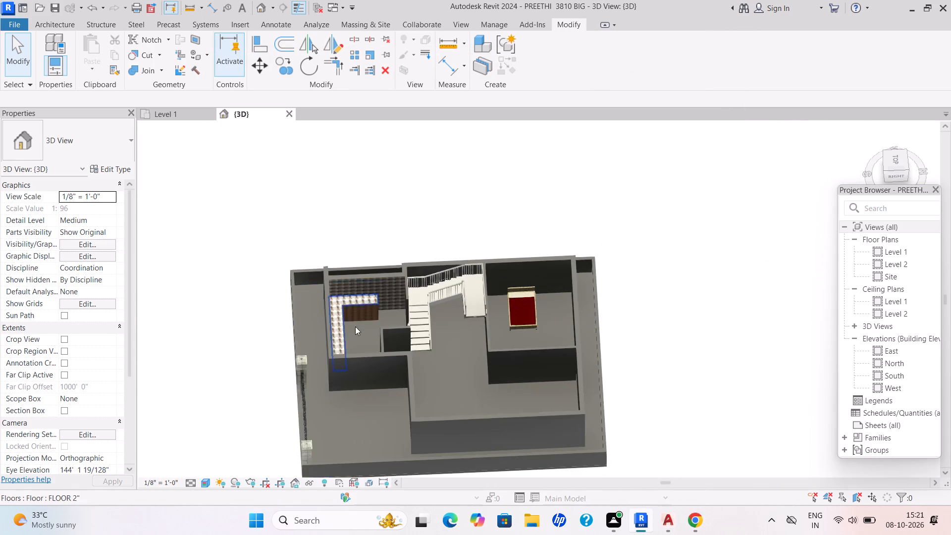
scroll(384, 329, down, 6)
middle_drag(367, 344, 263, 339)
scroll(293, 333, down, 2)
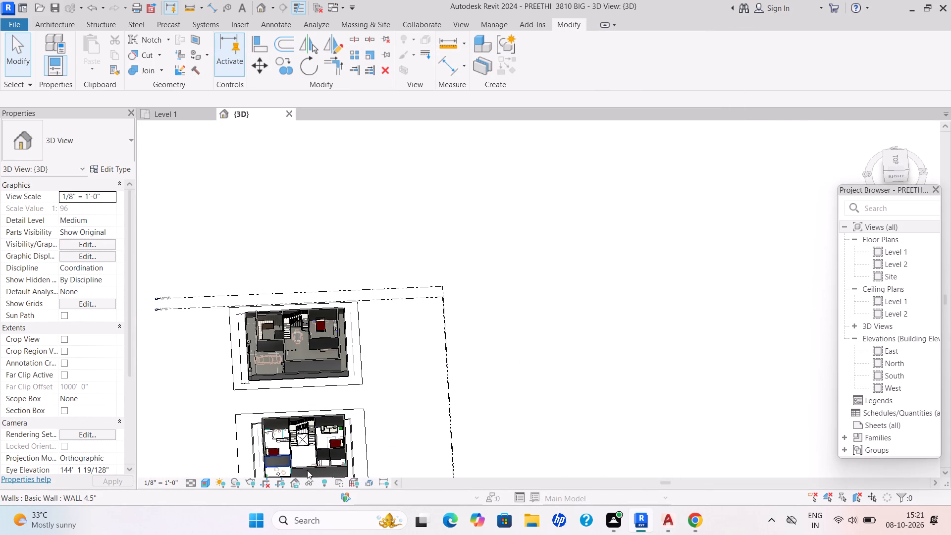
shift+middle_drag(307, 471, 457, 362)
shift+scroll(461, 357, up, 1)
scroll(346, 439, up, 6)
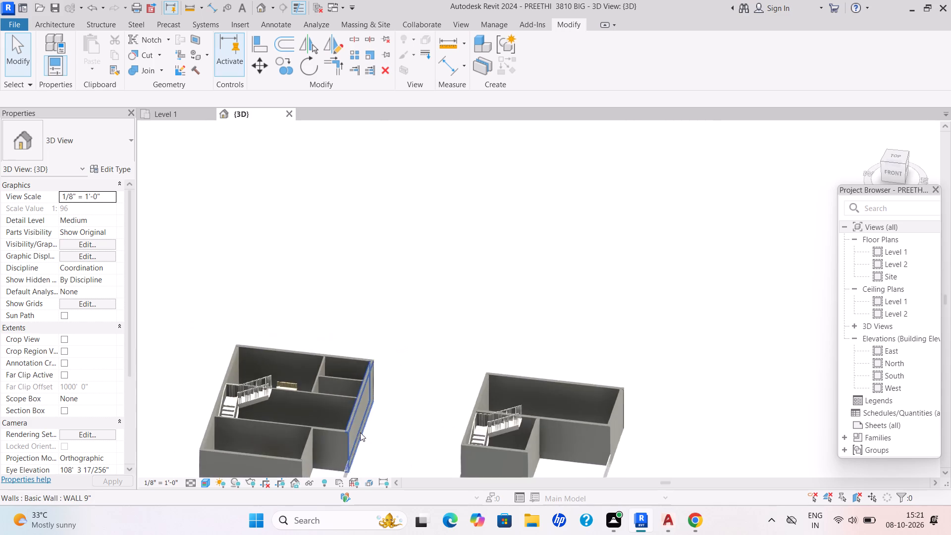
scroll(360, 432, up, 2)
shift+middle_drag(364, 432, 430, 378)
middle_drag(405, 407, 370, 460)
scroll(376, 438, down, 2)
middle_drag(376, 438, 589, 315)
scroll(473, 326, up, 2)
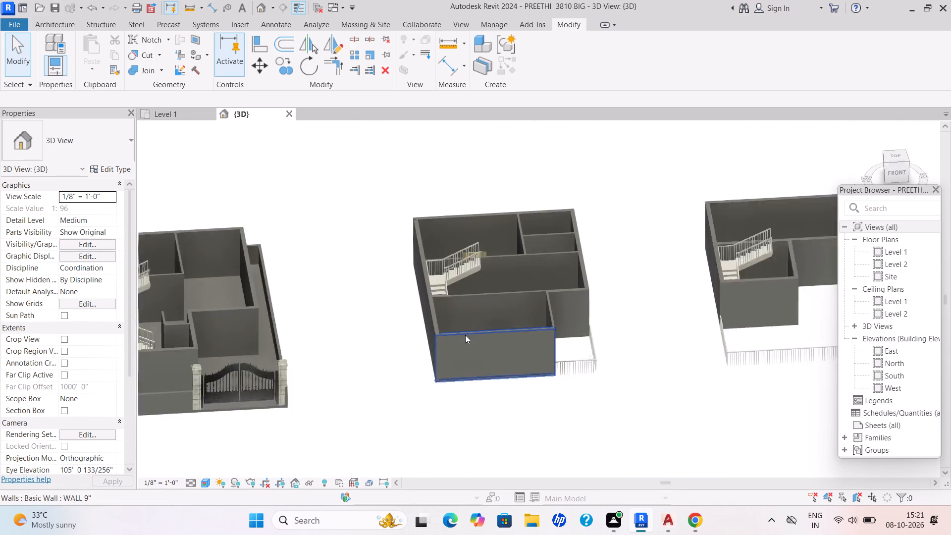
scroll(465, 335, up, 3)
In the Level 1 plan, load the outdoor table family from the SHUBHAM CITY coffee table folder for the first-floor sit out.
click(184, 114)
scroll(232, 230, down, 1)
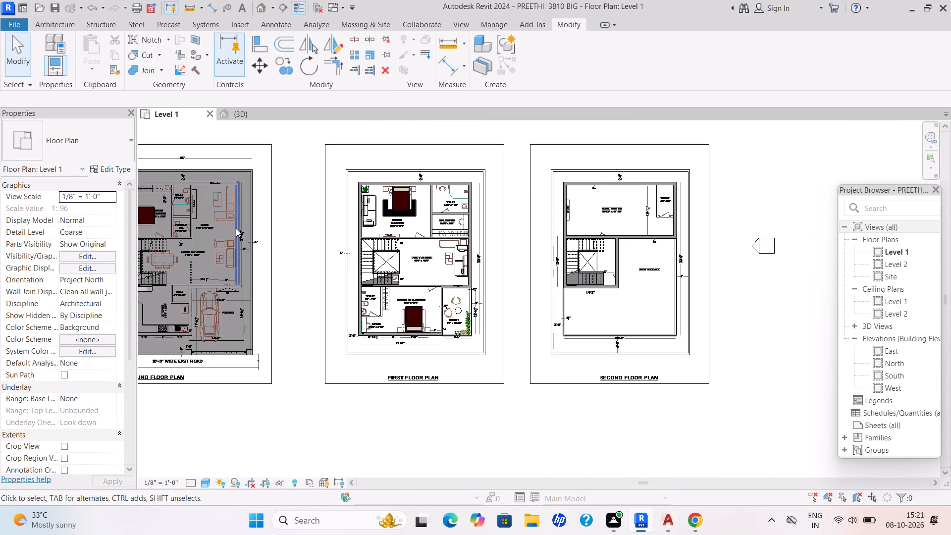
scroll(389, 237, up, 4)
scroll(418, 283, up, 1)
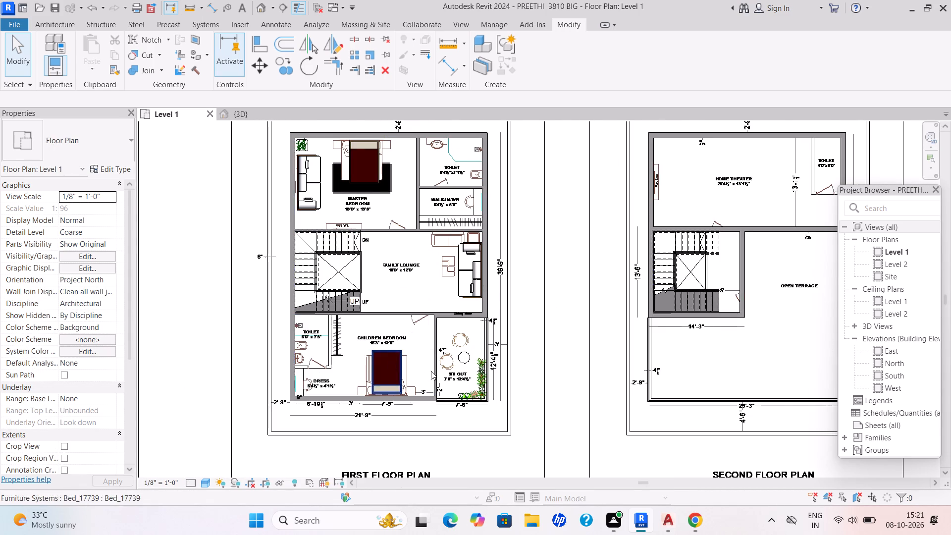
scroll(436, 371, up, 2)
middle_drag(440, 371, 313, 378)
scroll(313, 378, up, 2)
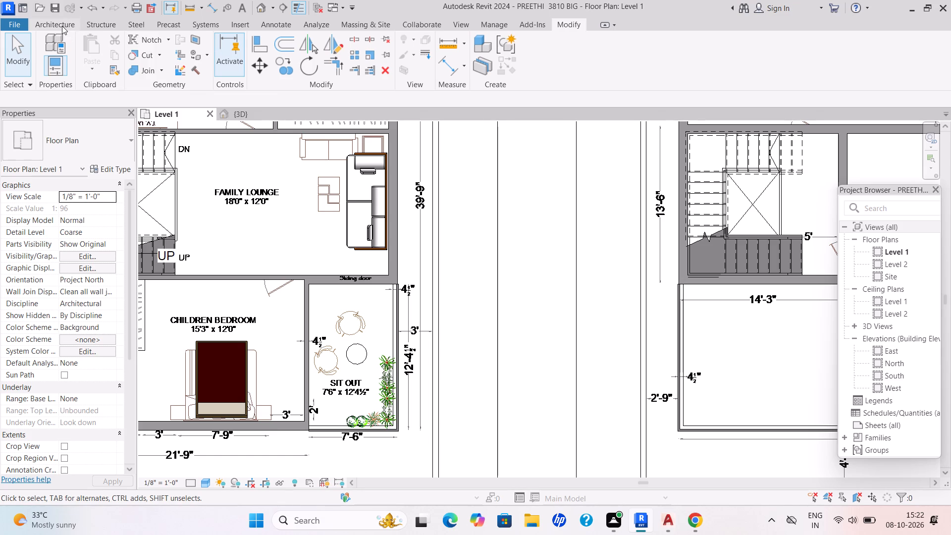
click(62, 26)
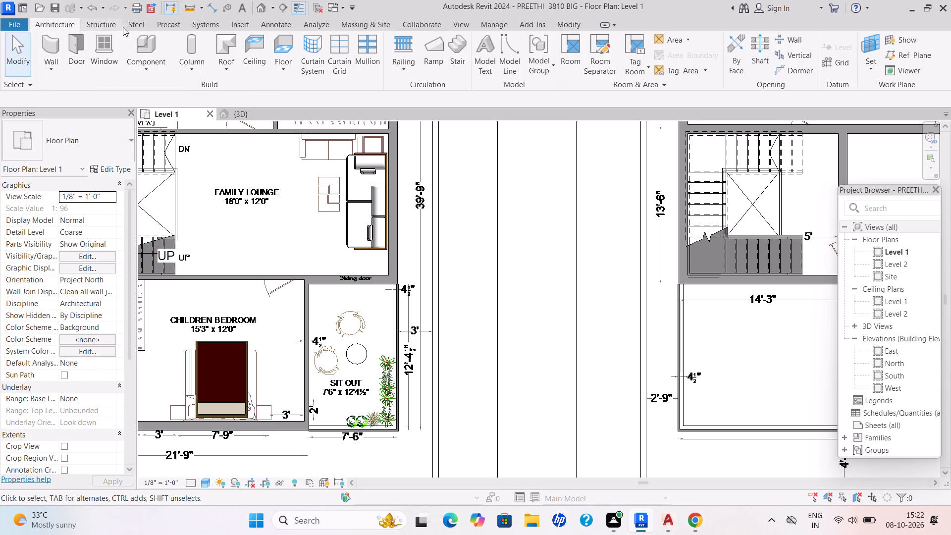
click(146, 71)
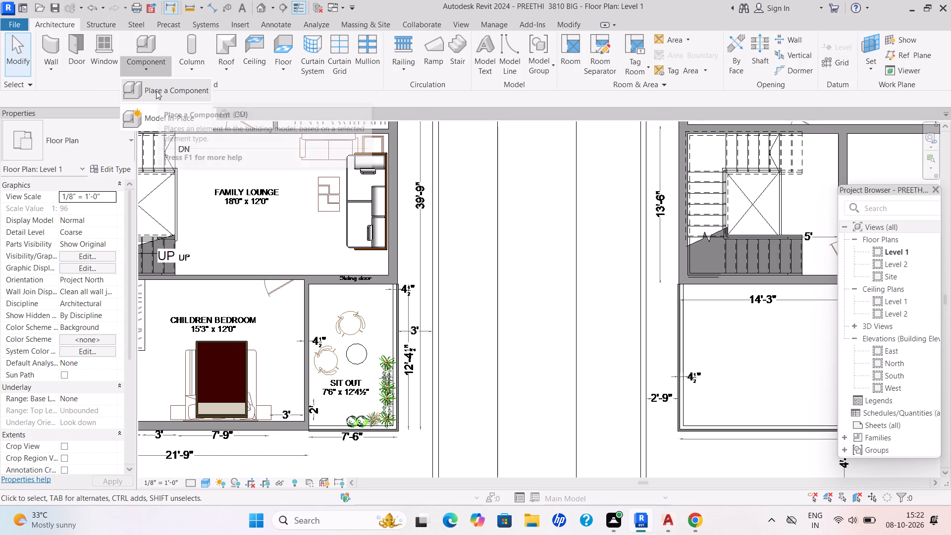
click(156, 91)
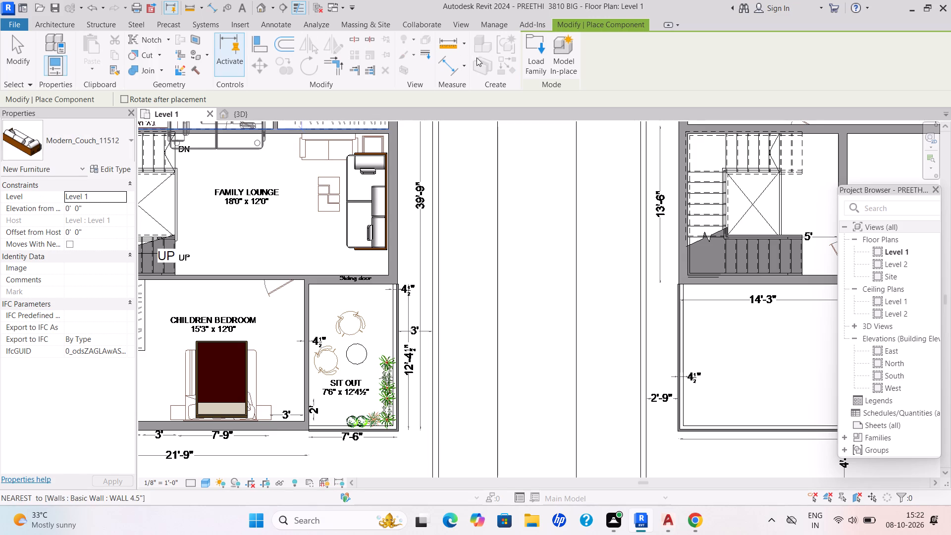
double_click(539, 45)
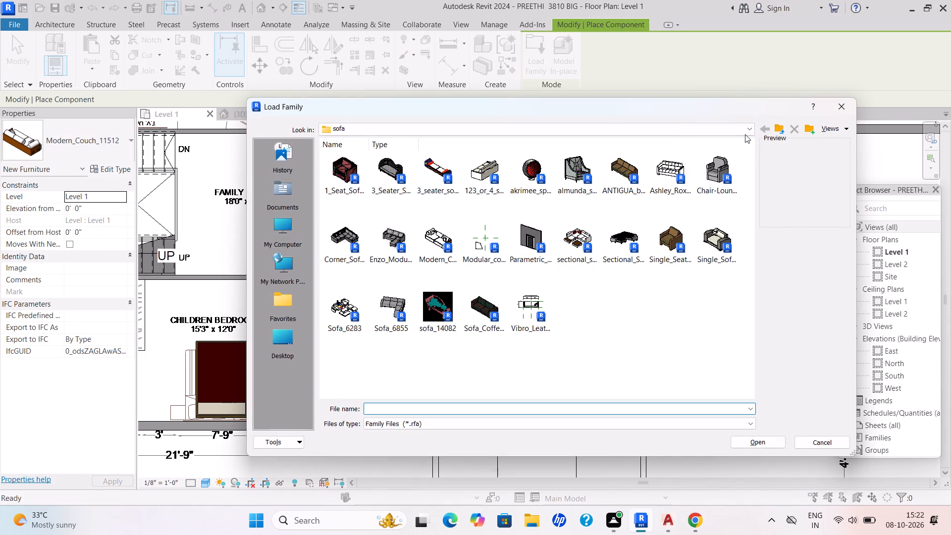
click(751, 130)
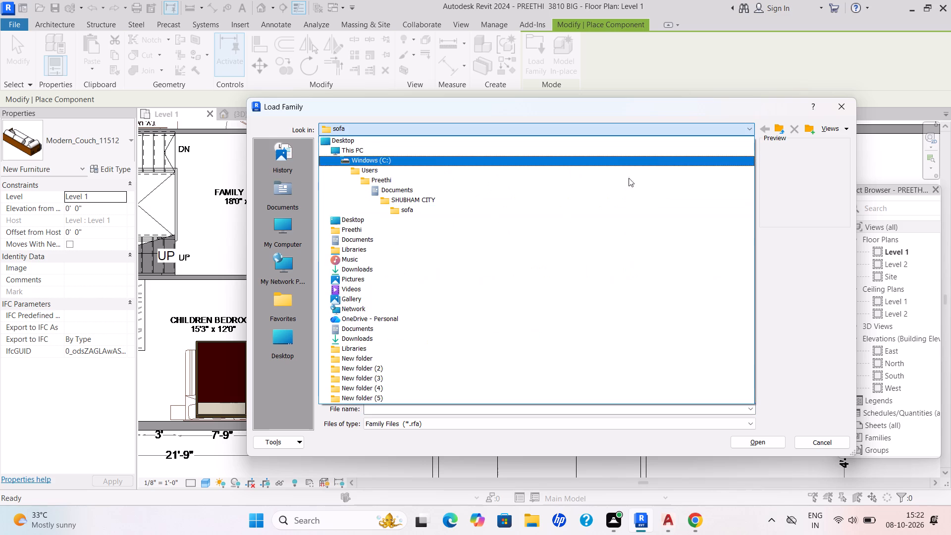
click(611, 196)
scroll(660, 192, down, 1)
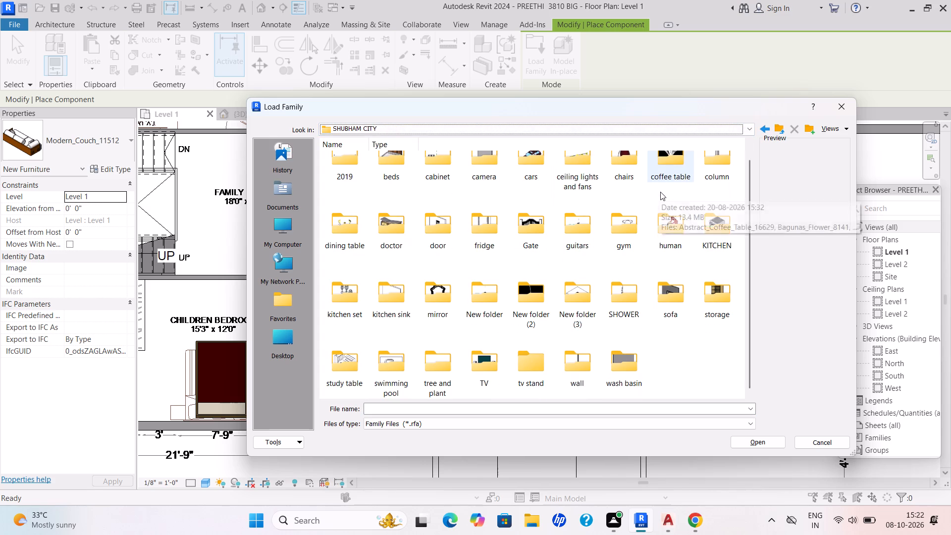
scroll(660, 192, down, 1)
double_click(673, 167)
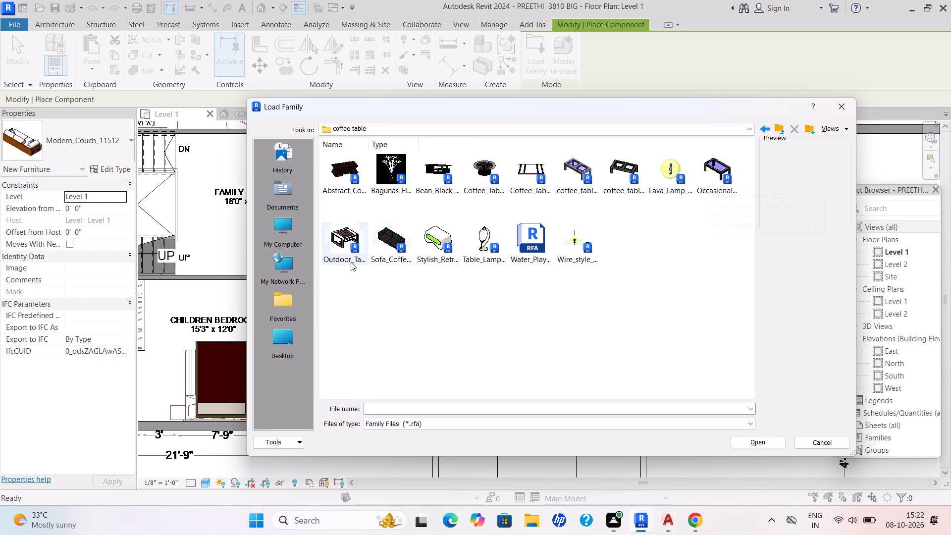
click(330, 259)
click(754, 442)
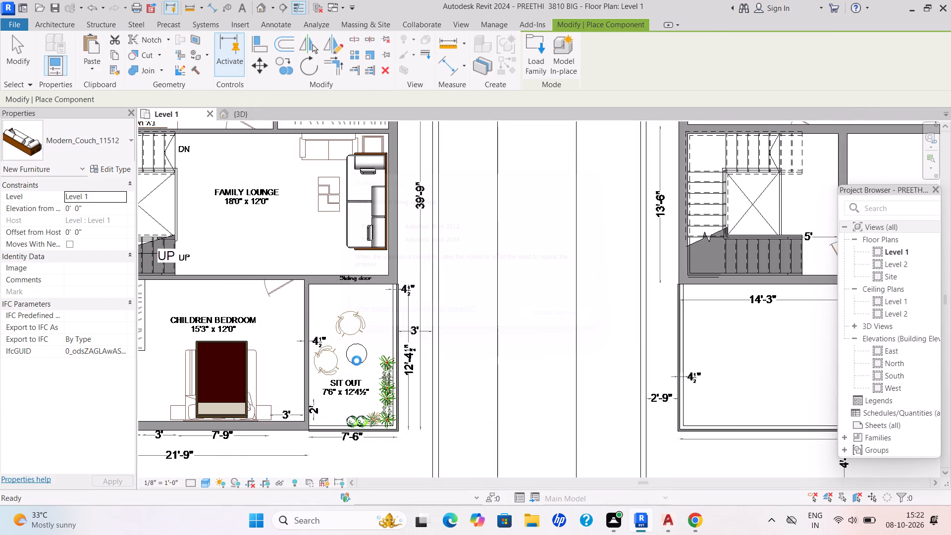
Place one Outdoor_Table_14851 over the round table outline in the first-floor sit out.
scroll(352, 356, up, 4)
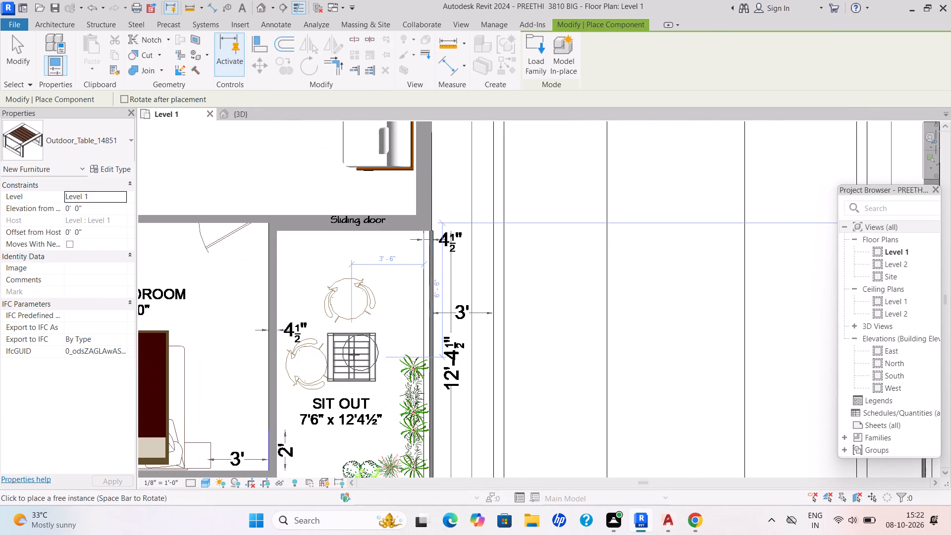
click(361, 355)
key(Escape)
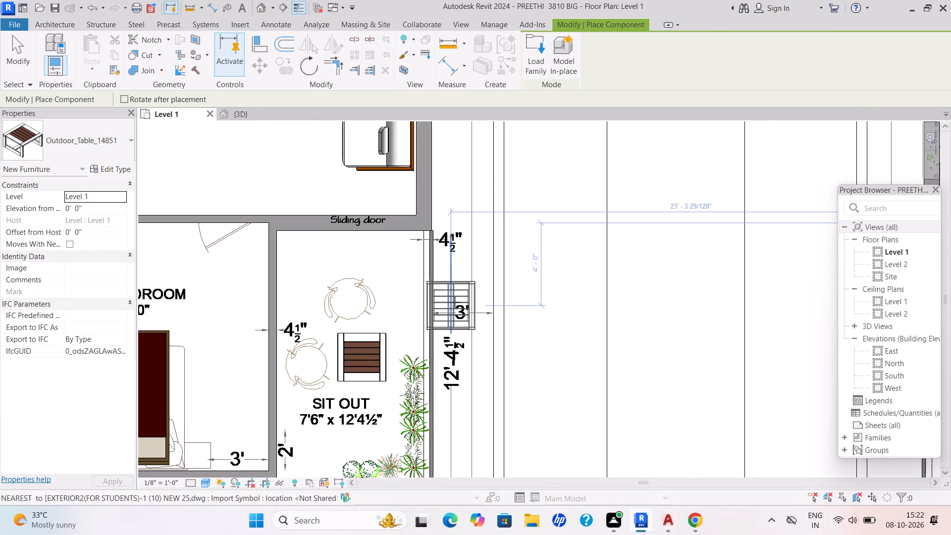
key(Escape)
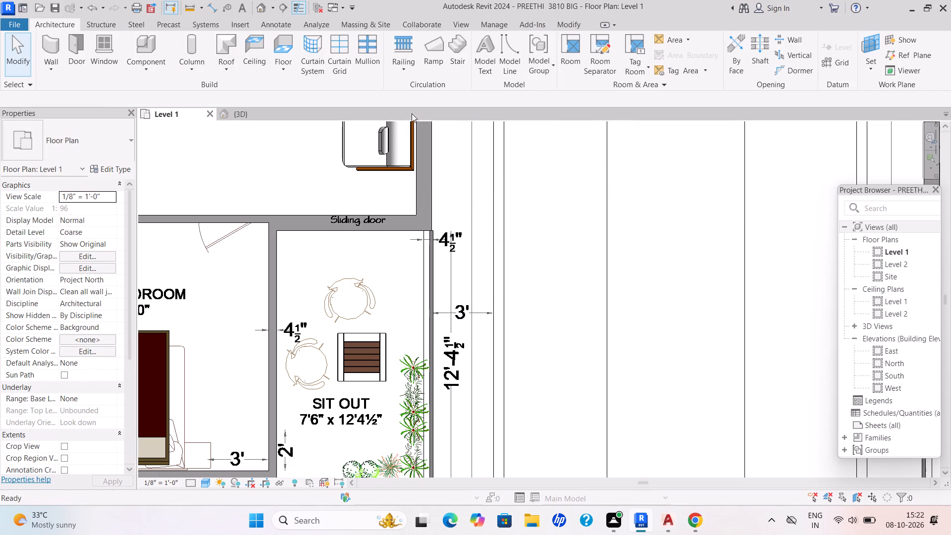
Load the Stylish_Office_Chair_16384 family from the chairs folder in SHUBHAM CITY as a component.
click(149, 65)
click(178, 88)
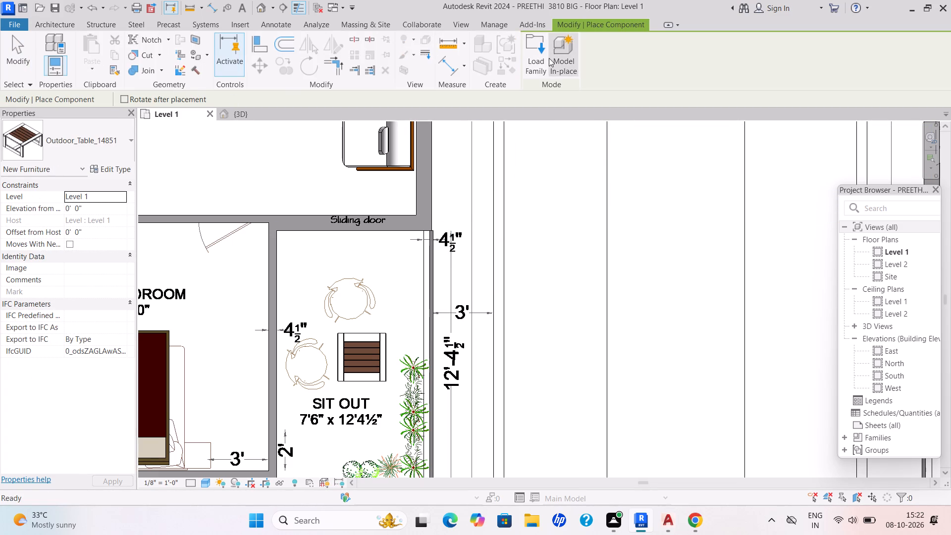
double_click(541, 58)
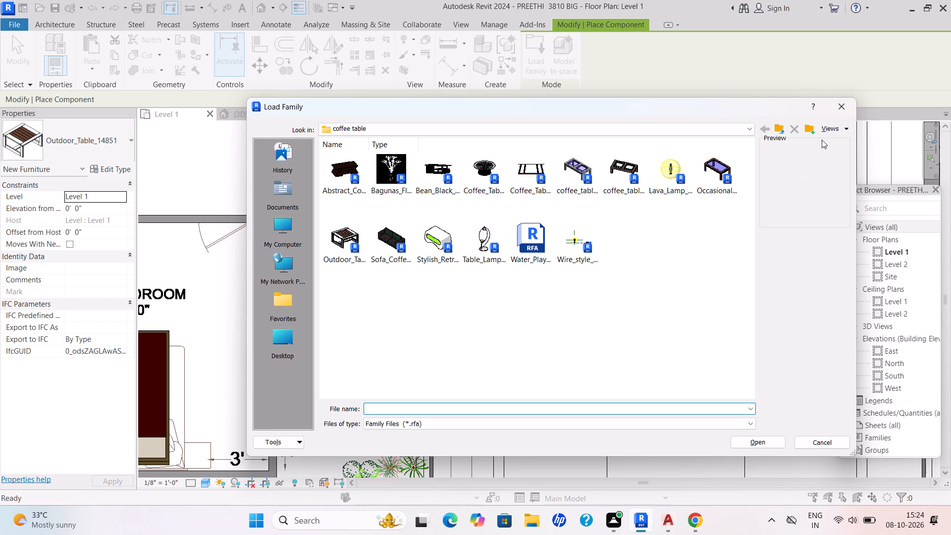
click(744, 132)
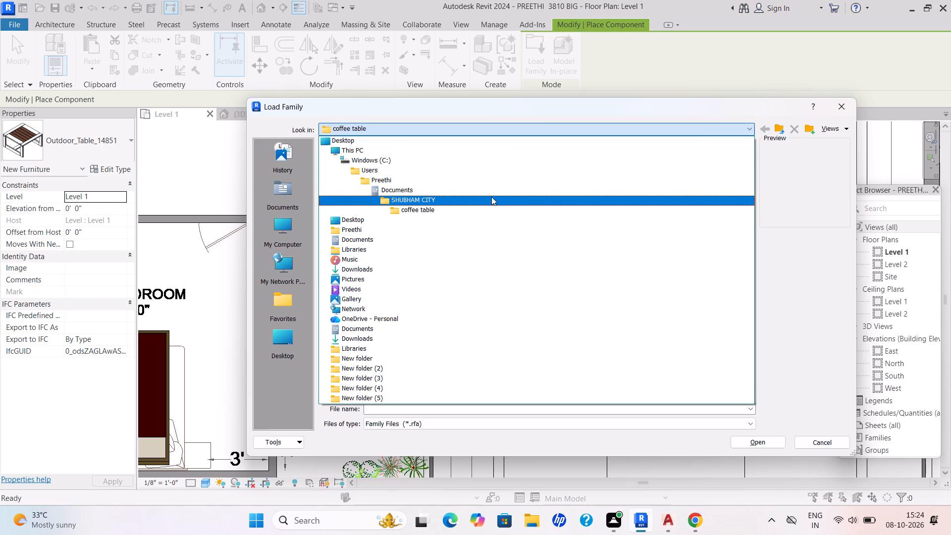
click(487, 199)
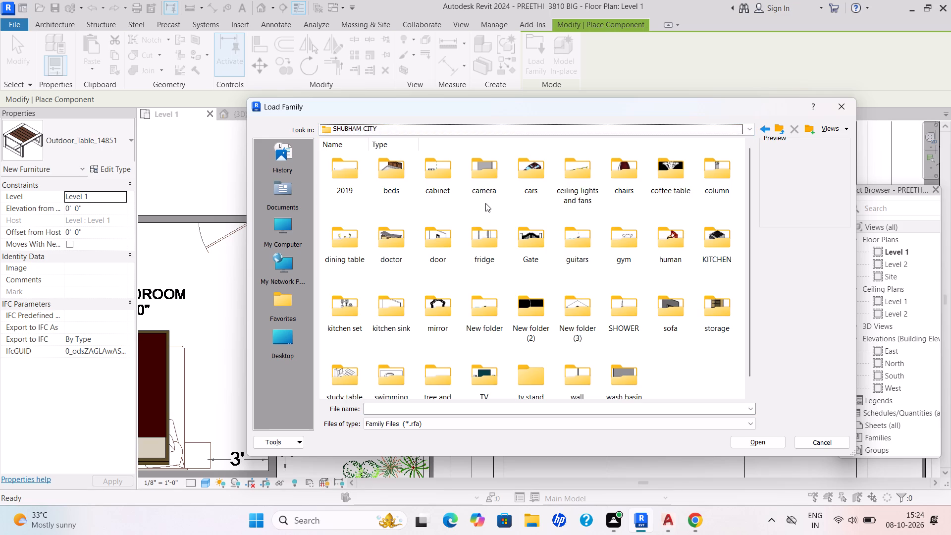
scroll(481, 254, down, 1)
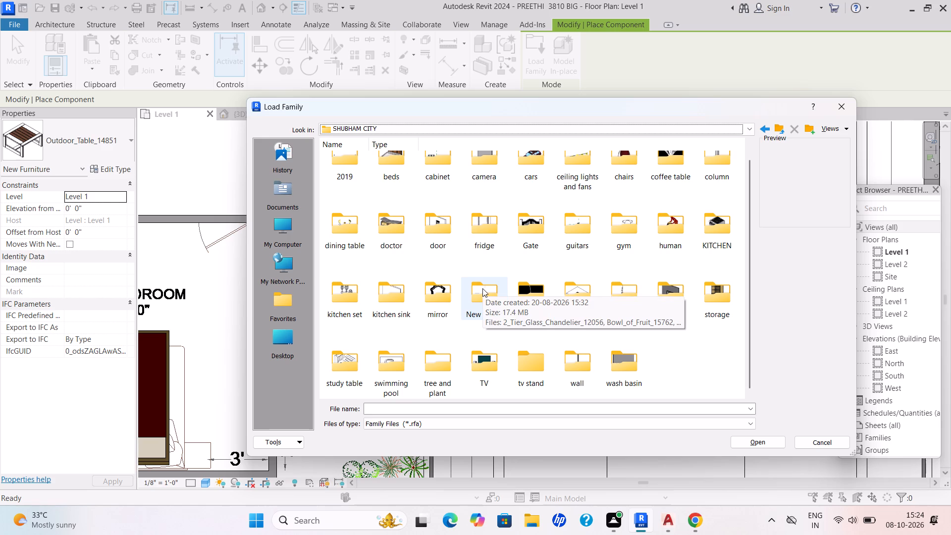
scroll(482, 289, down, 1)
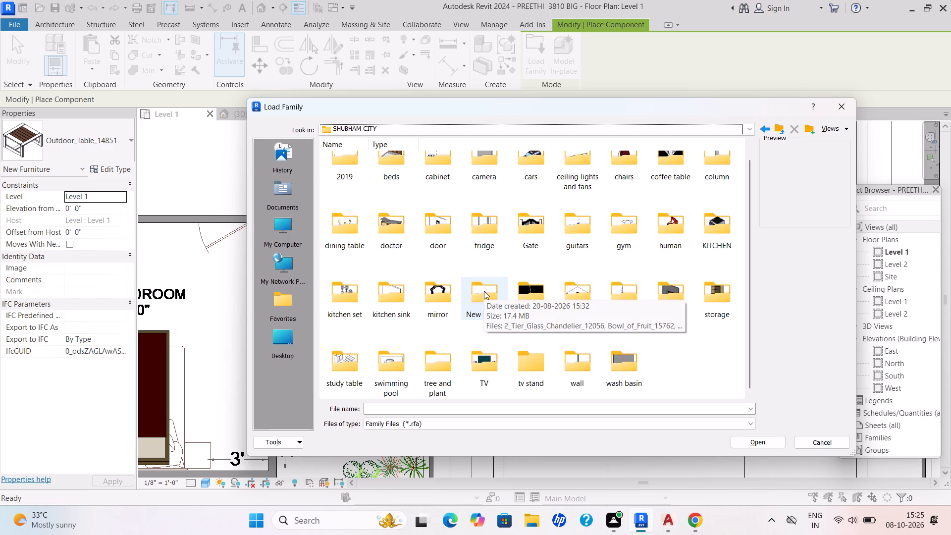
scroll(484, 291, up, 5)
scroll(484, 292, down, 4)
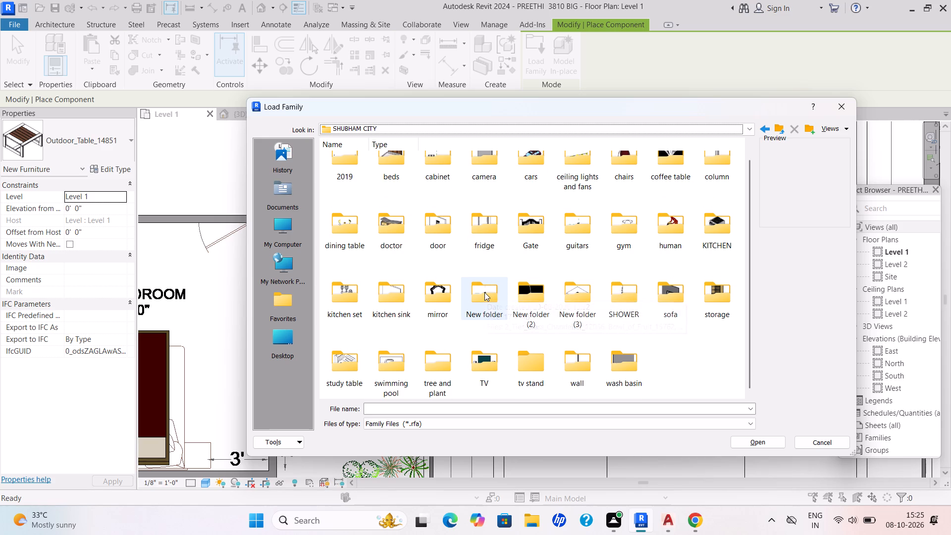
scroll(484, 292, down, 3)
scroll(484, 293, up, 7)
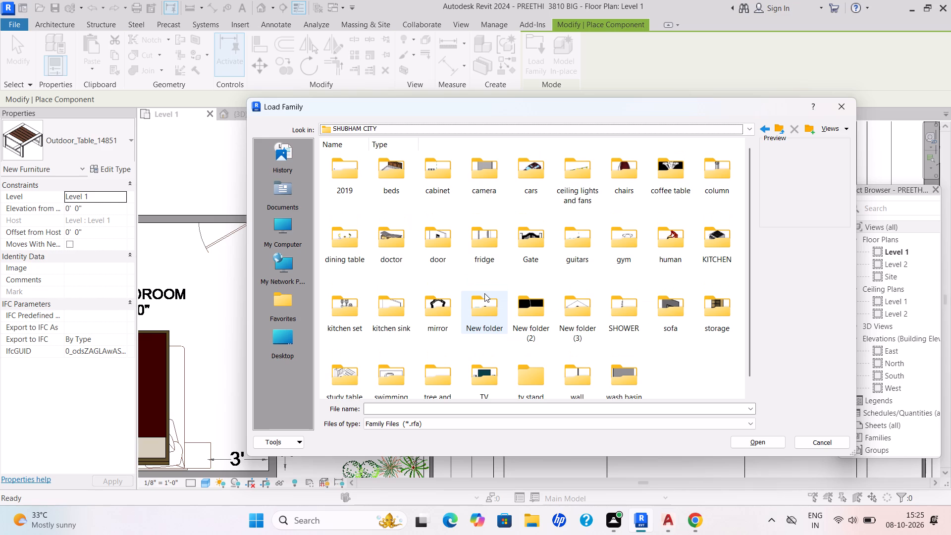
scroll(484, 293, up, 6)
double_click(619, 192)
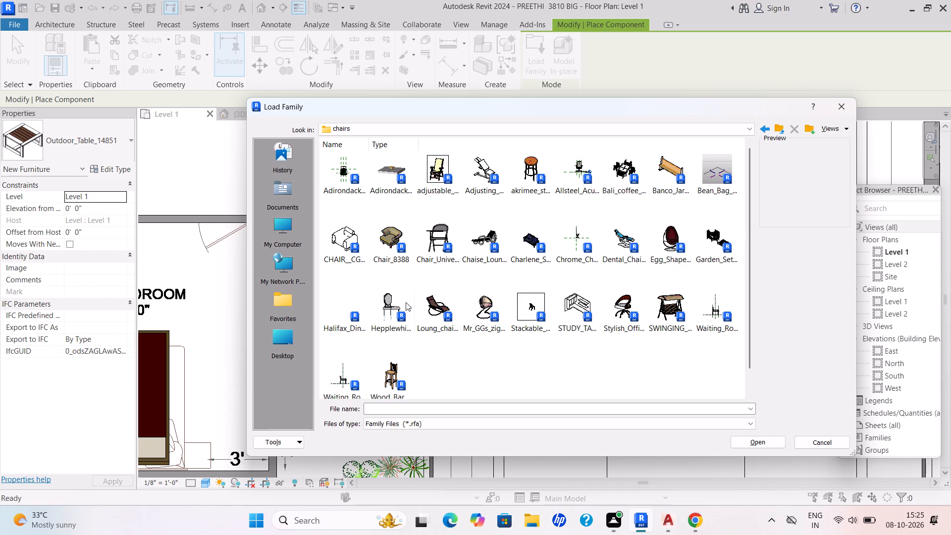
click(624, 294)
click(762, 445)
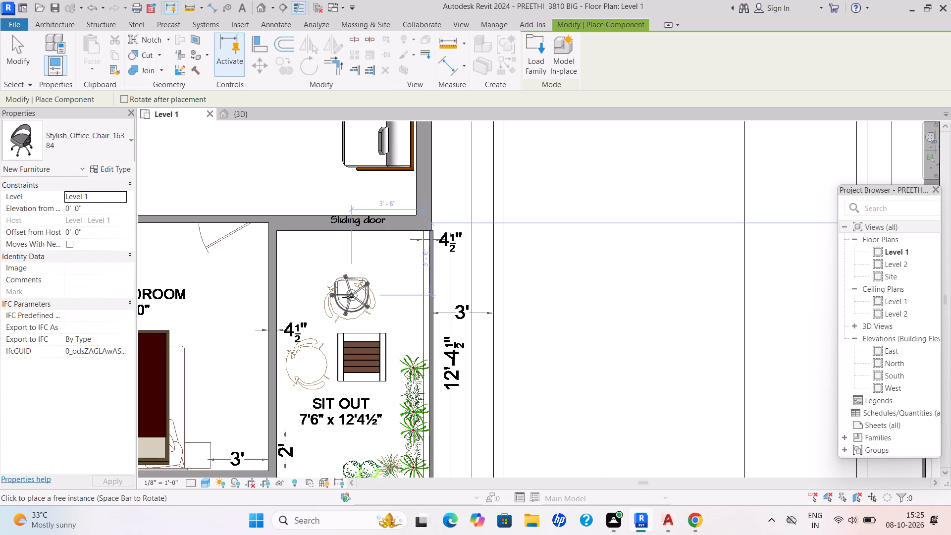
Place two Stylish_Office_Chair_16384 chairs over the sit out's two chair outlines, rotating each to suit its side of the table.
key(space)
key(space)
scroll(359, 304, up, 3)
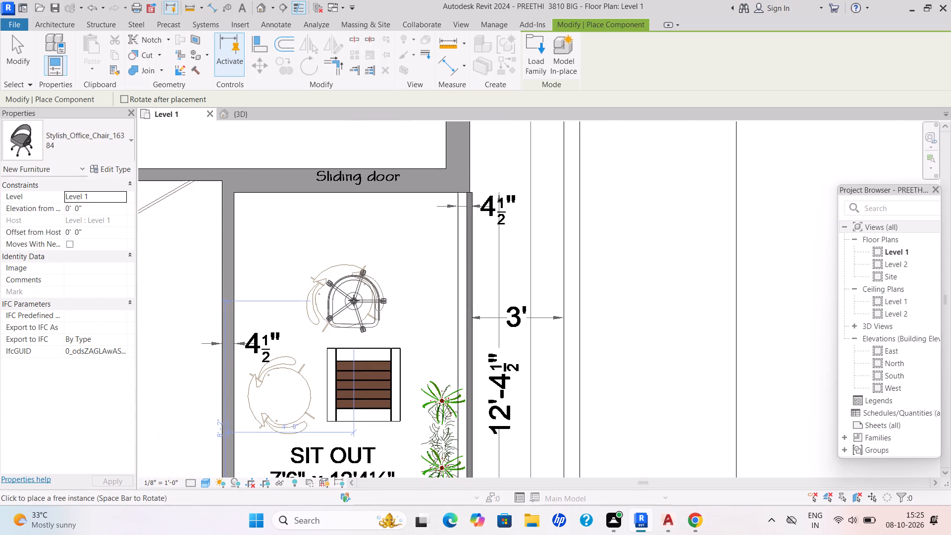
click(354, 300)
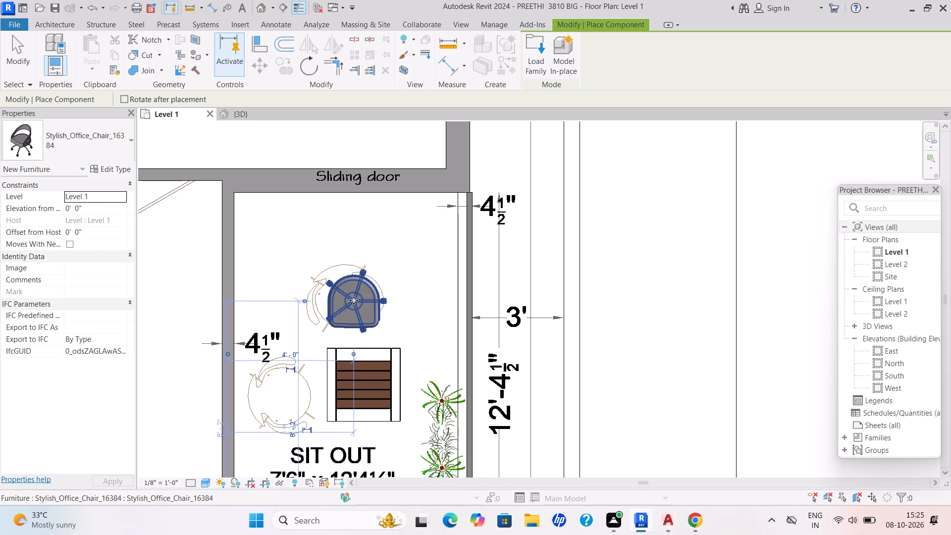
key(space)
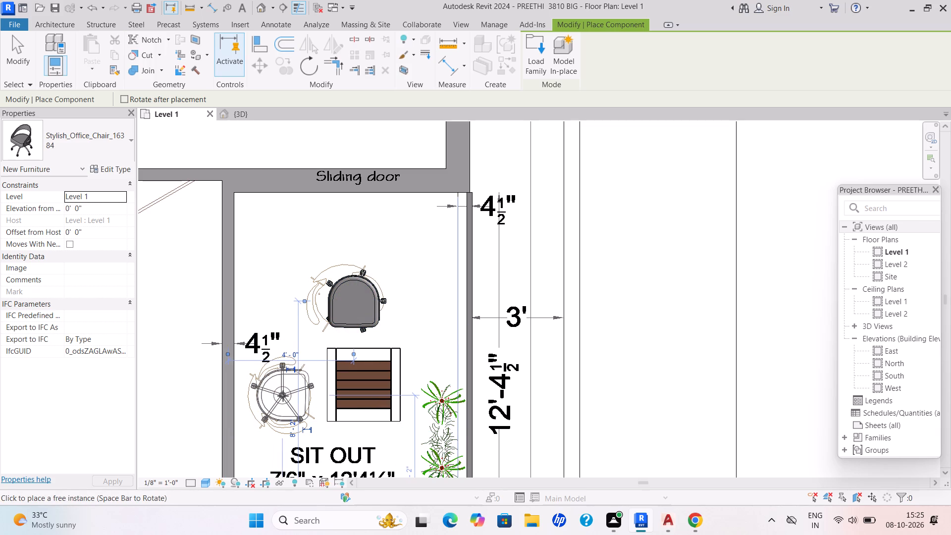
click(283, 396)
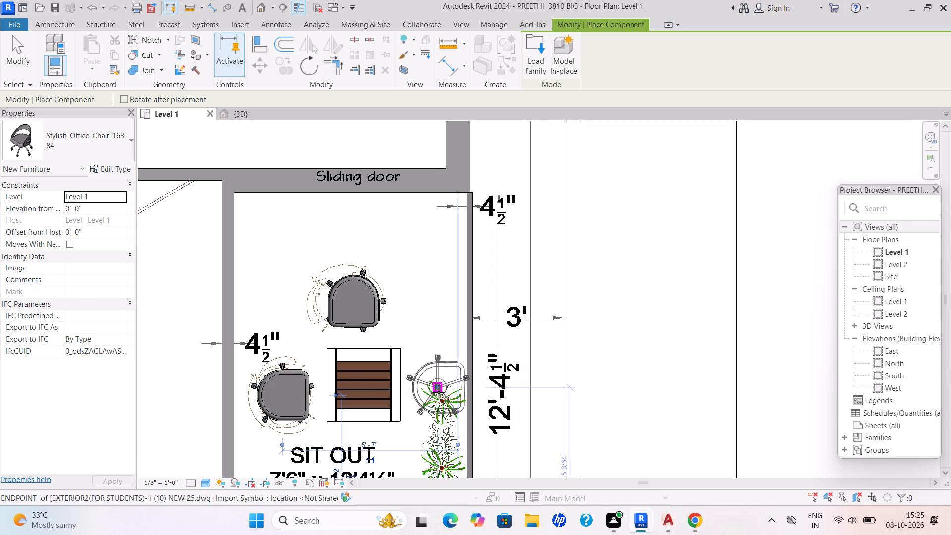
key(Escape)
key(Escape)
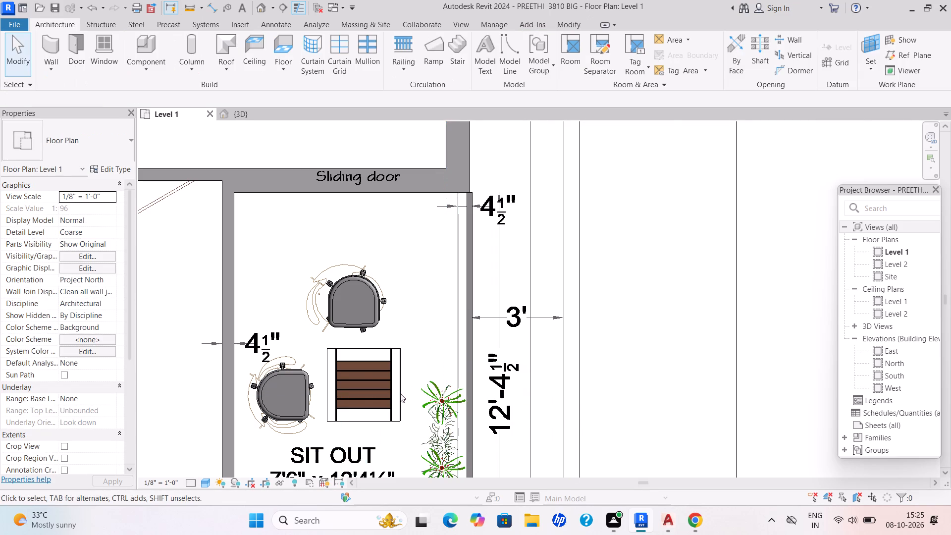
Examine the furnished first-floor sit out and the first- and second-floor plans for fixtures still missing.
scroll(398, 392, down, 7)
scroll(396, 391, up, 1)
scroll(405, 392, down, 1)
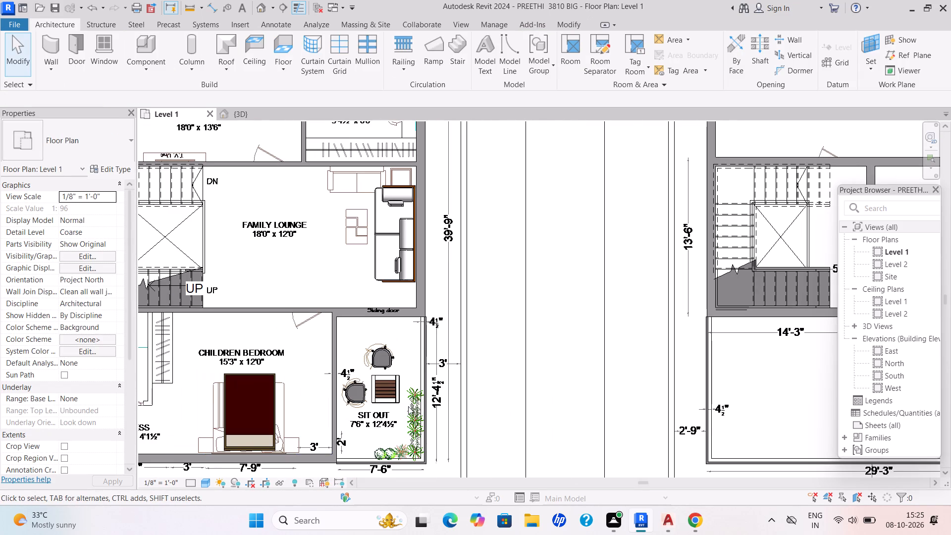
scroll(414, 420, up, 2)
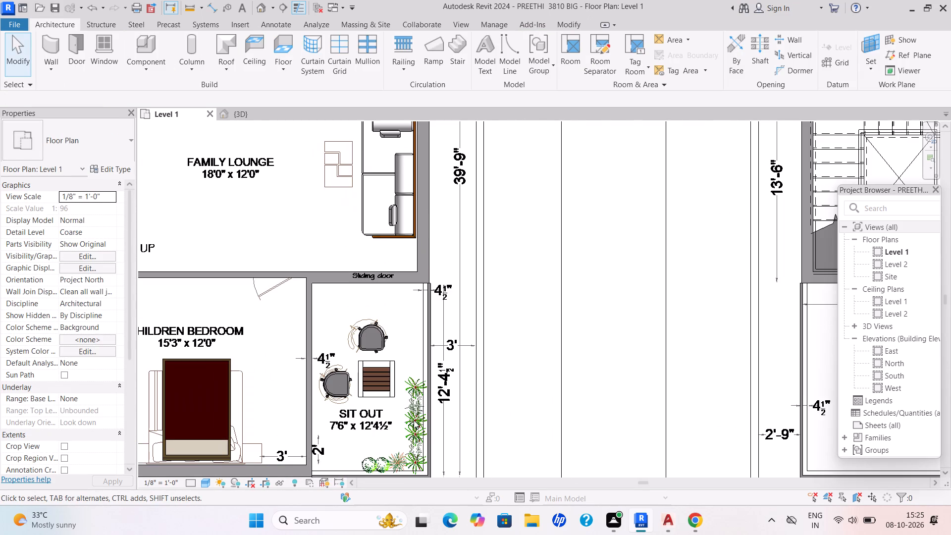
scroll(424, 409, up, 1)
scroll(424, 409, down, 5)
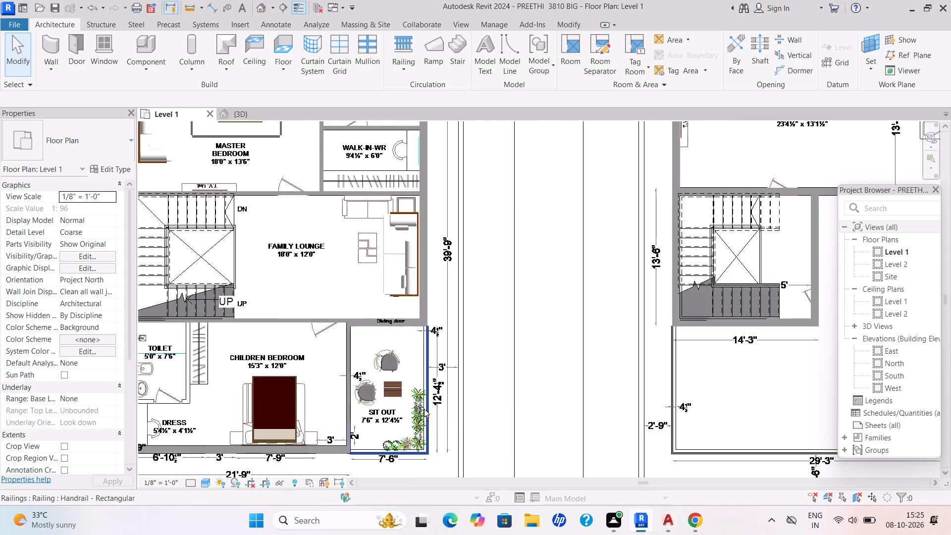
scroll(424, 409, down, 2)
middle_click(424, 409)
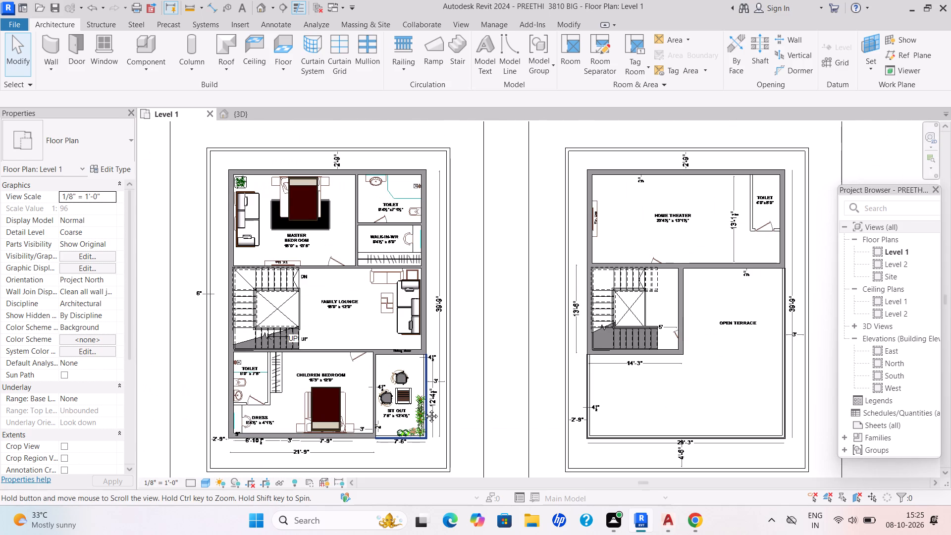
scroll(424, 409, down, 1)
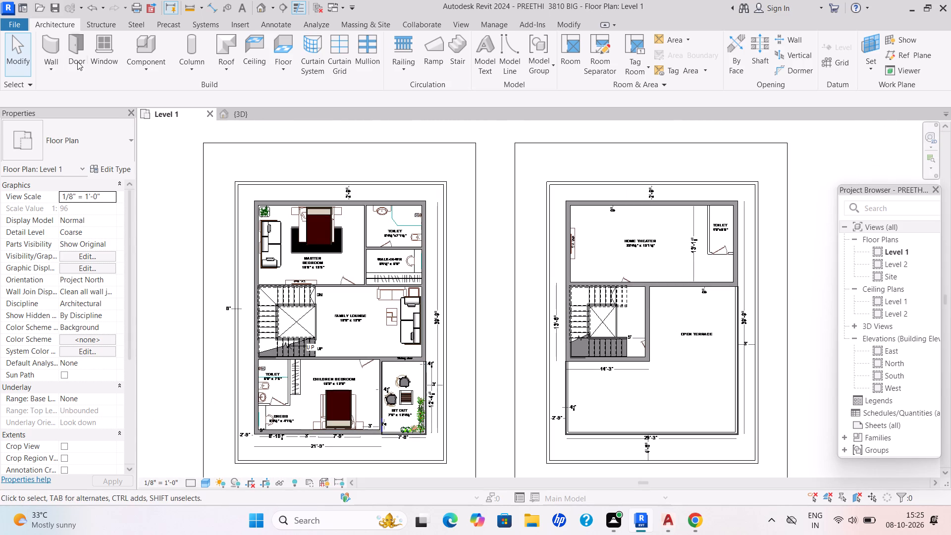
Load the Modern_Toilet_7747 family from the SHUBHAM CITY wash basin folder as a component.
click(146, 76)
click(159, 98)
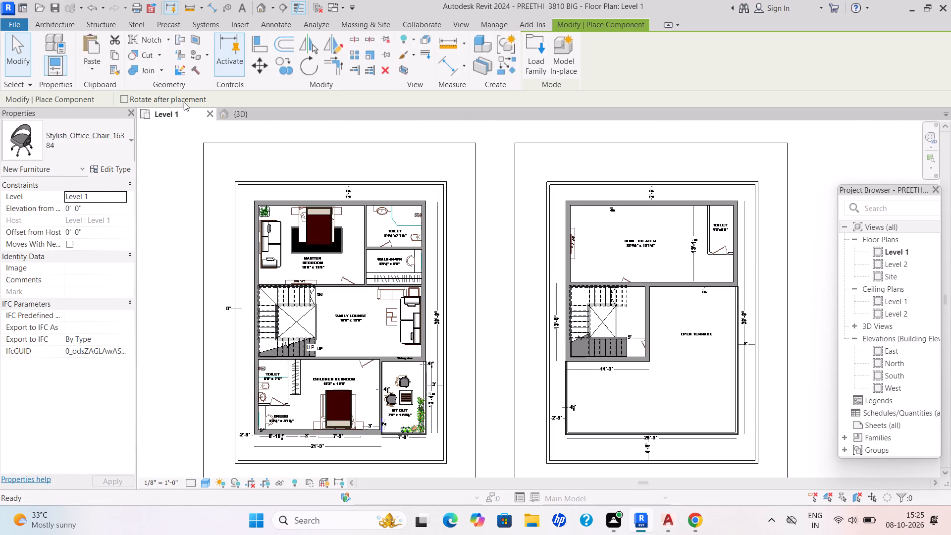
double_click(540, 70)
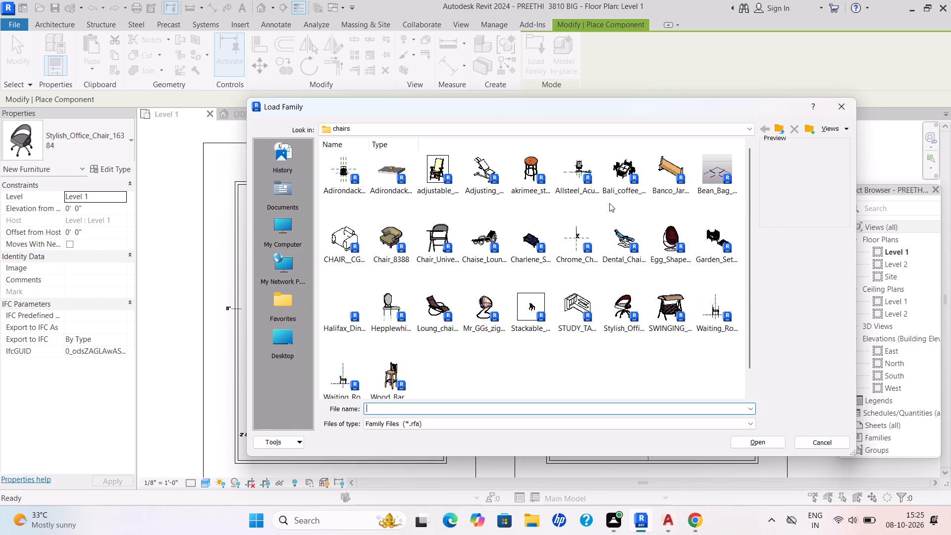
scroll(704, 303, down, 6)
scroll(698, 307, up, 3)
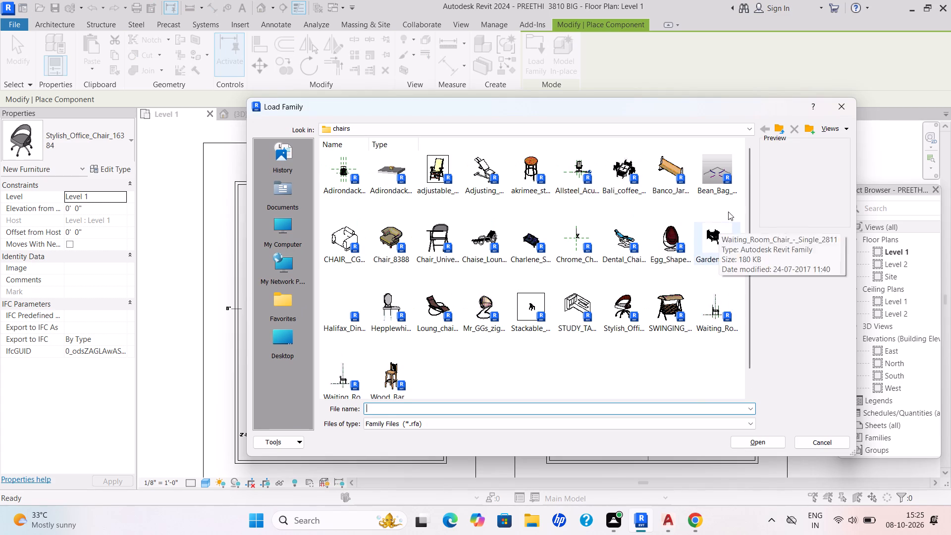
click(751, 133)
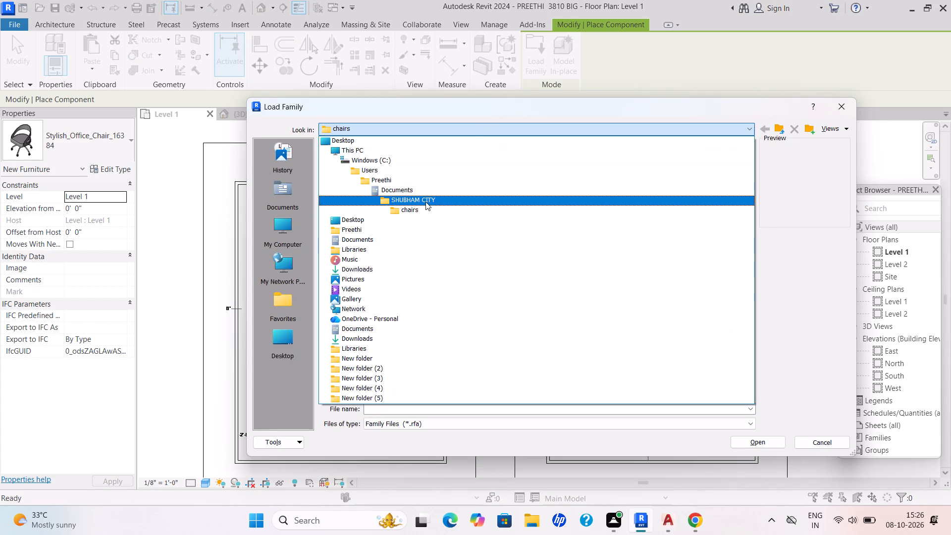
click(425, 202)
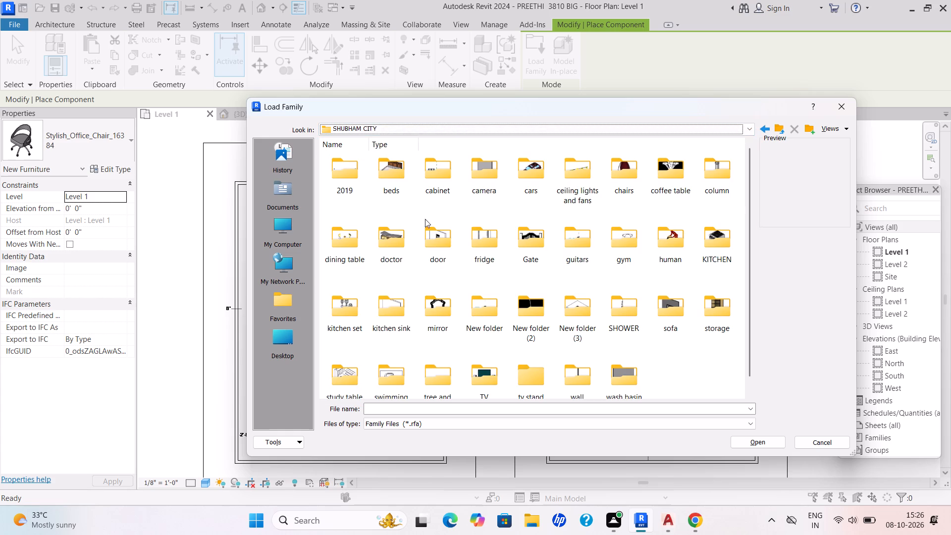
scroll(425, 232, down, 4)
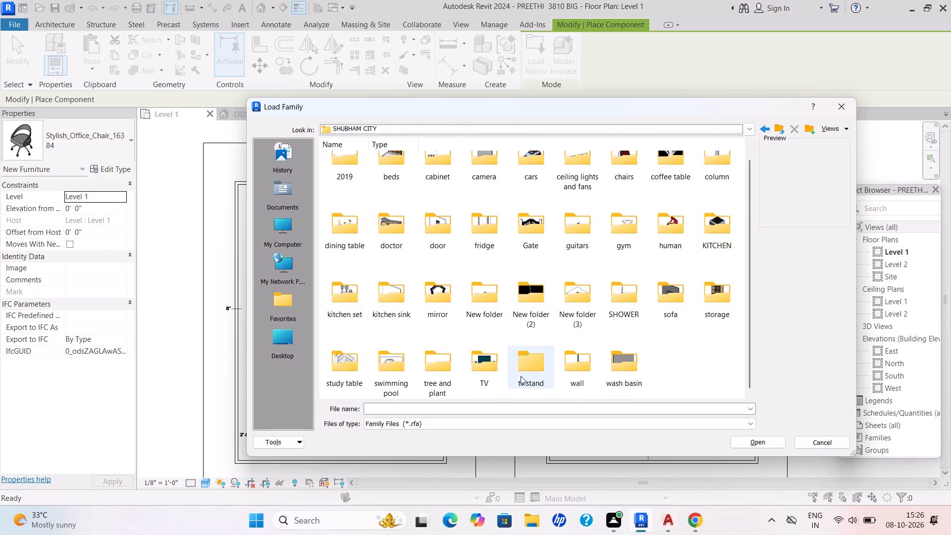
double_click(627, 373)
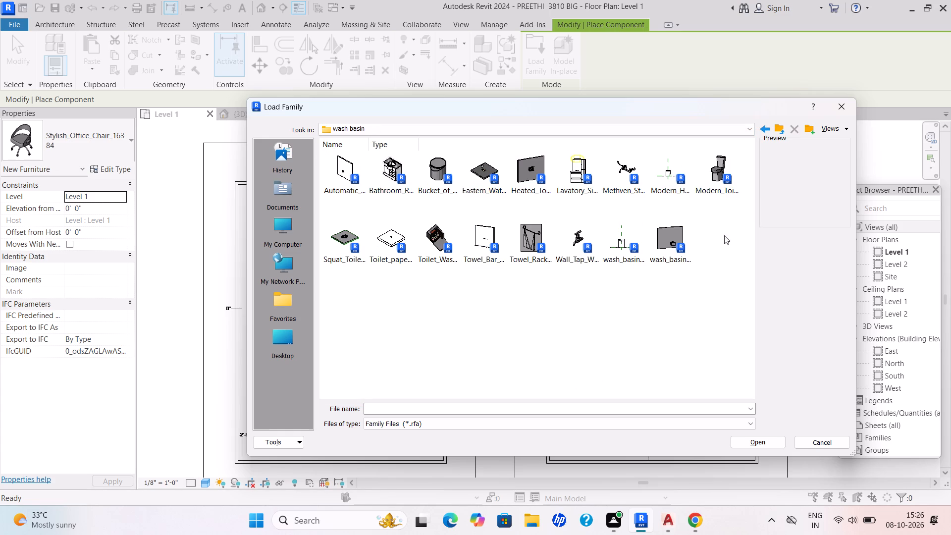
click(726, 192)
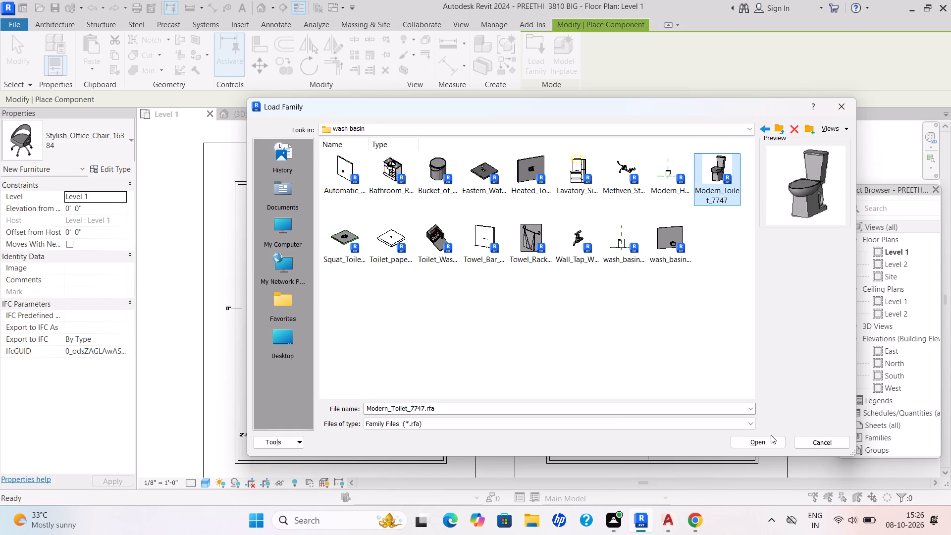
click(766, 444)
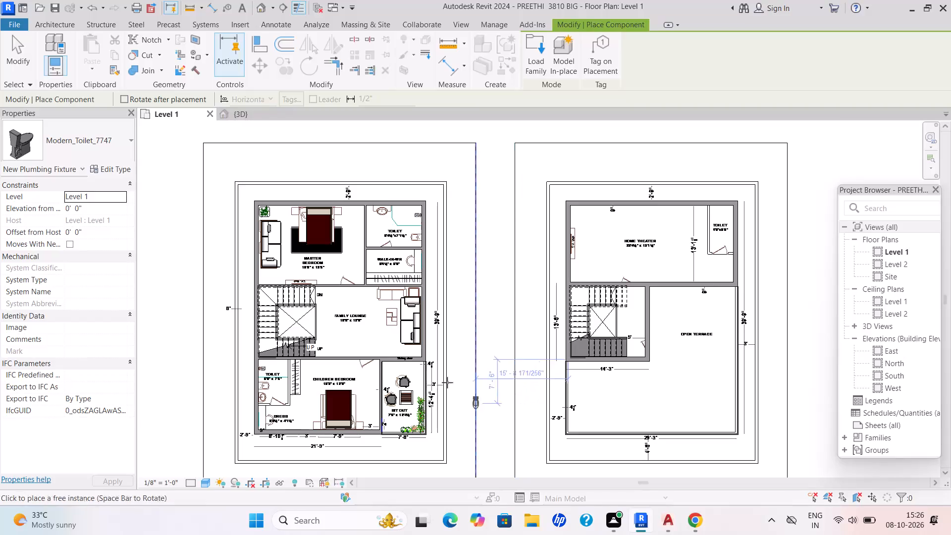
Place a Modern_Toilet_7747 over the WC outline in the first-floor 9'4½" x 7'1½" toilet, rotated with its tank toward the exterior wall.
scroll(429, 269, up, 3)
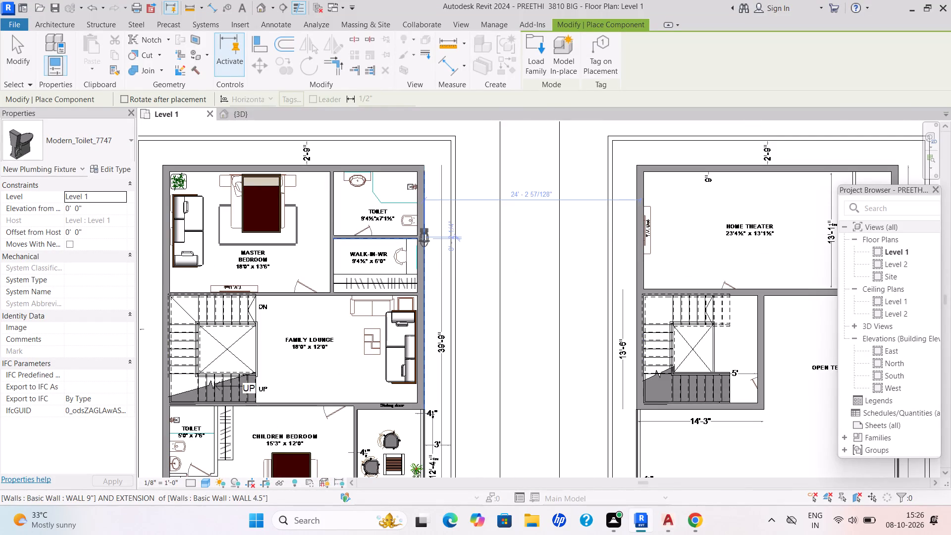
key(space)
key(space)
key(space)
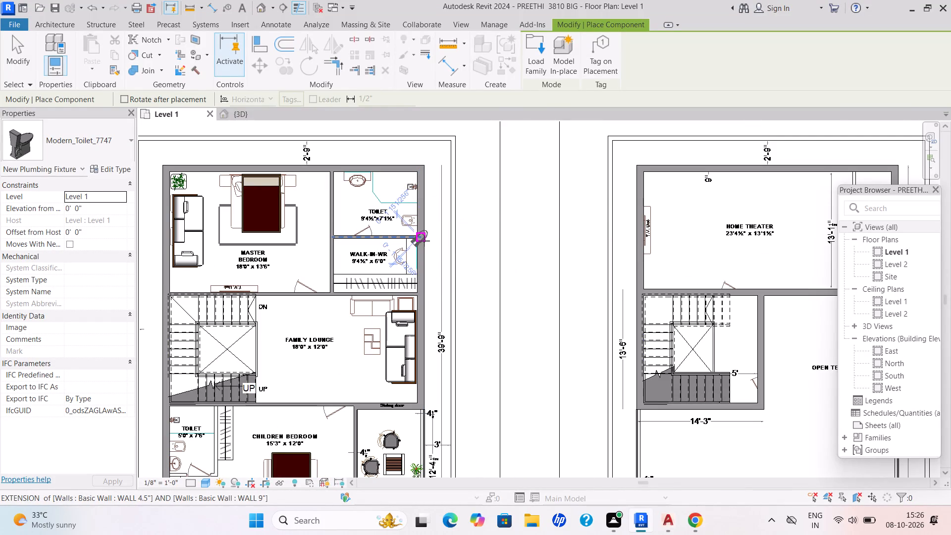
key(space)
key(space)
key(space)
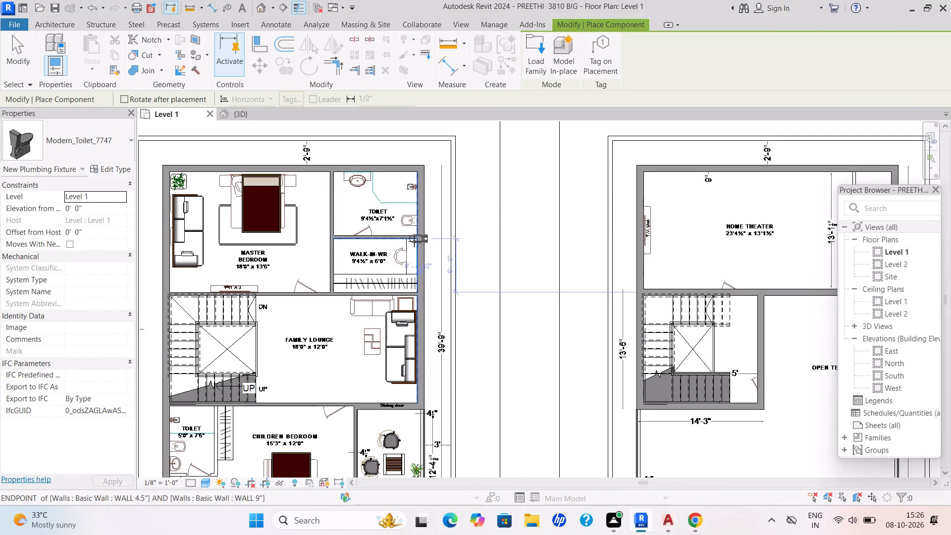
scroll(397, 221, up, 4)
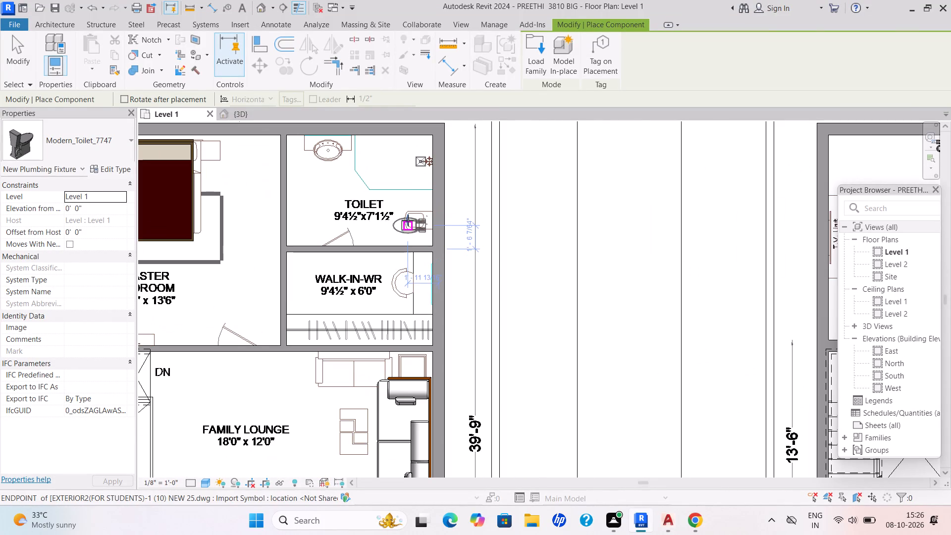
scroll(409, 220, up, 4)
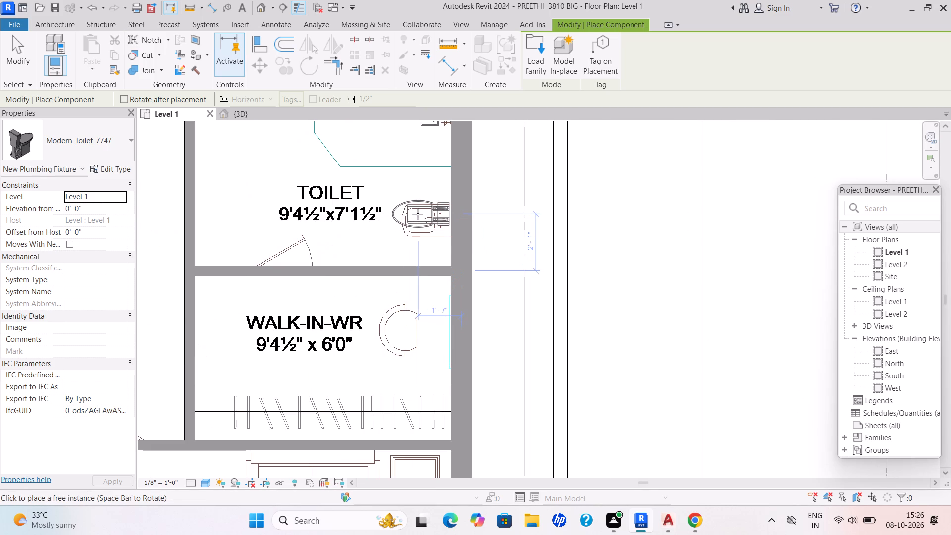
click(417, 214)
Place another Modern_Toilet_7747 over the WC outline in the ground-floor 4'6" x 8'0" toilet beside the guest bedroom.
scroll(485, 206, down, 6)
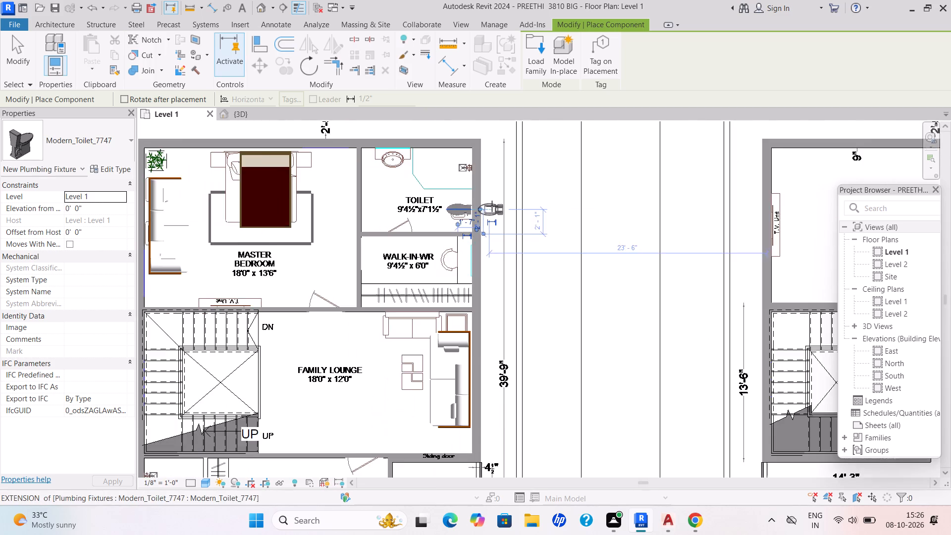
middle_drag(492, 206, 400, 234)
scroll(492, 206, down, 3)
scroll(396, 235, down, 1)
middle_drag(396, 235, 368, 232)
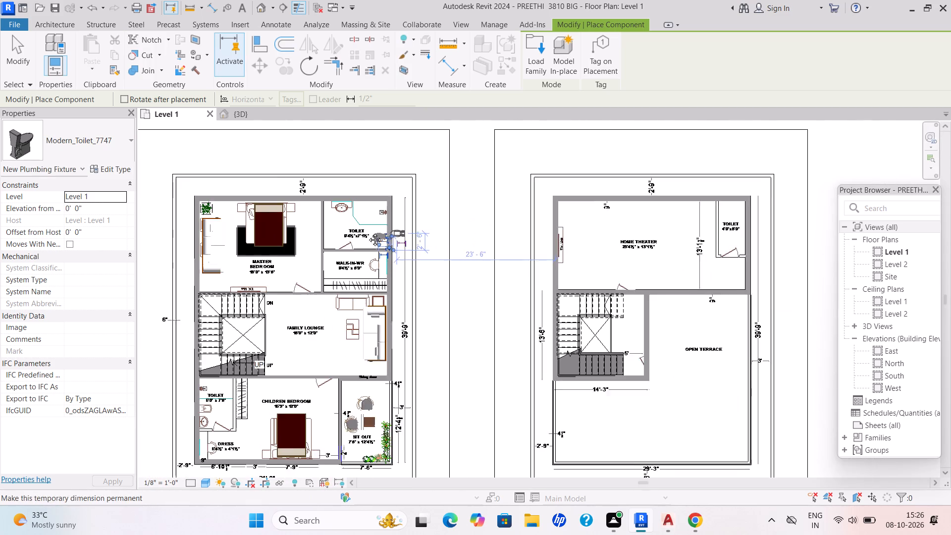
middle_drag(368, 232, 340, 222)
scroll(365, 238, down, 1)
middle_drag(368, 240, 490, 214)
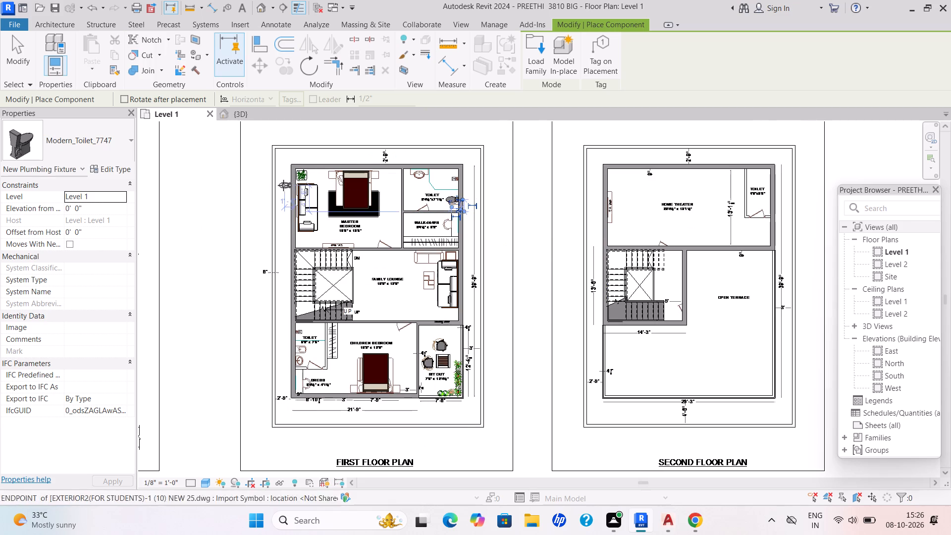
scroll(282, 185, up, 3)
scroll(363, 226, down, 2)
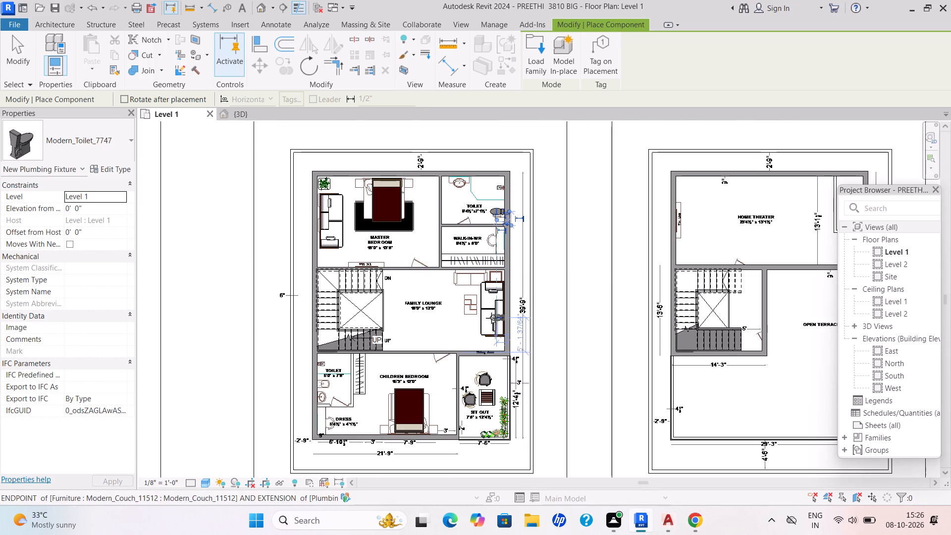
middle_drag(491, 319, 465, 301)
scroll(457, 334, up, 2)
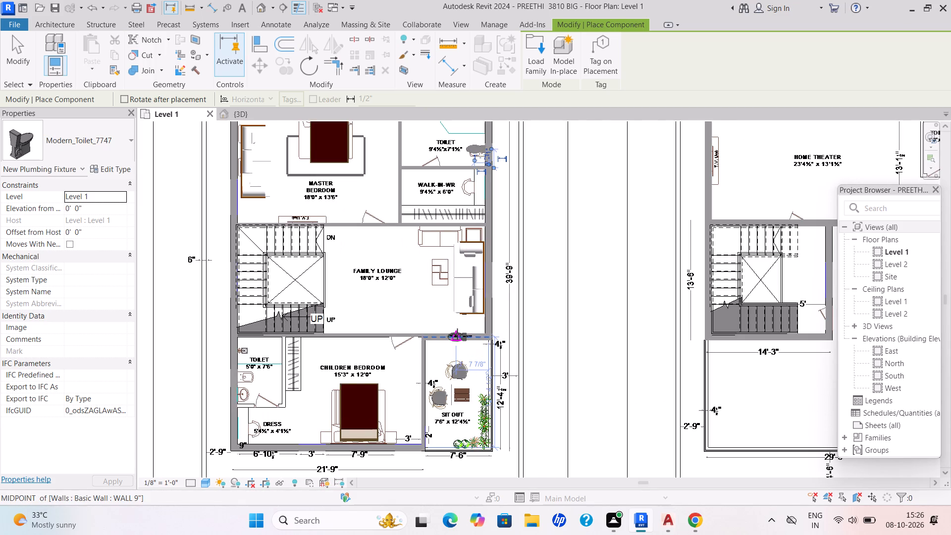
scroll(457, 334, down, 5)
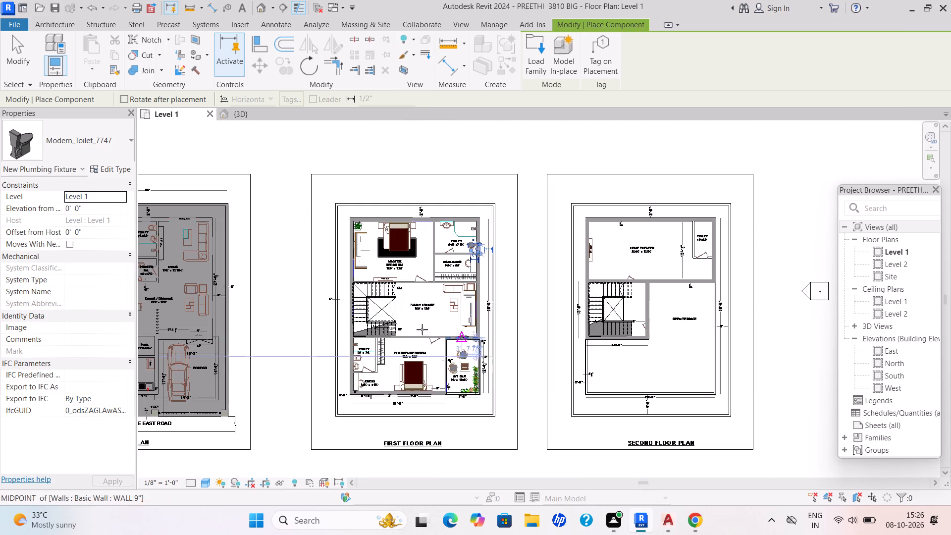
scroll(280, 335, down, 1)
middle_drag(399, 334, 475, 333)
scroll(418, 332, up, 1)
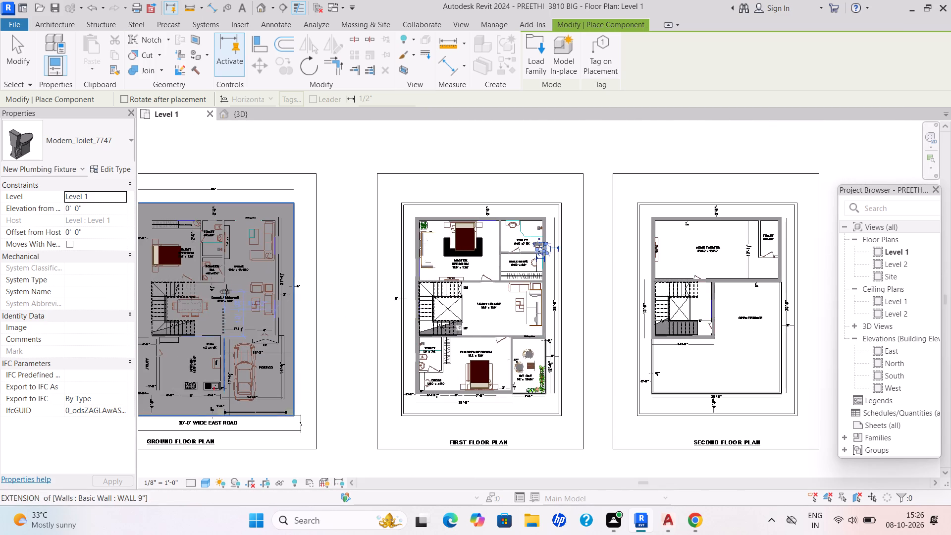
scroll(227, 289, up, 3)
middle_drag(273, 295, 382, 328)
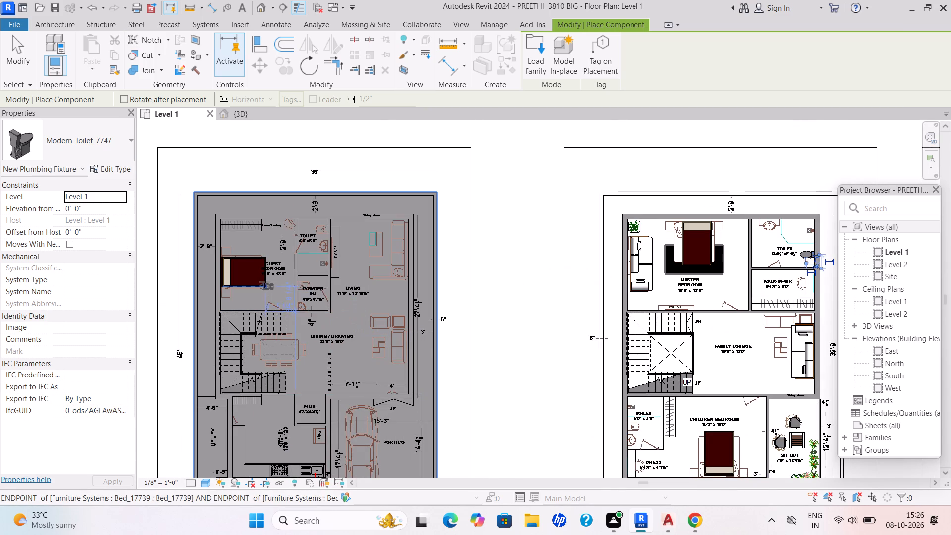
scroll(285, 304, down, 1)
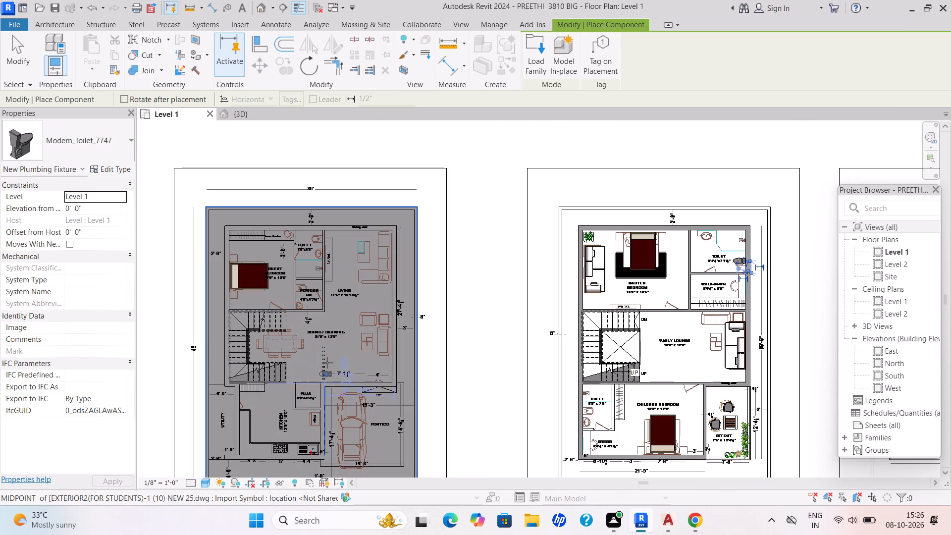
scroll(311, 224, up, 3)
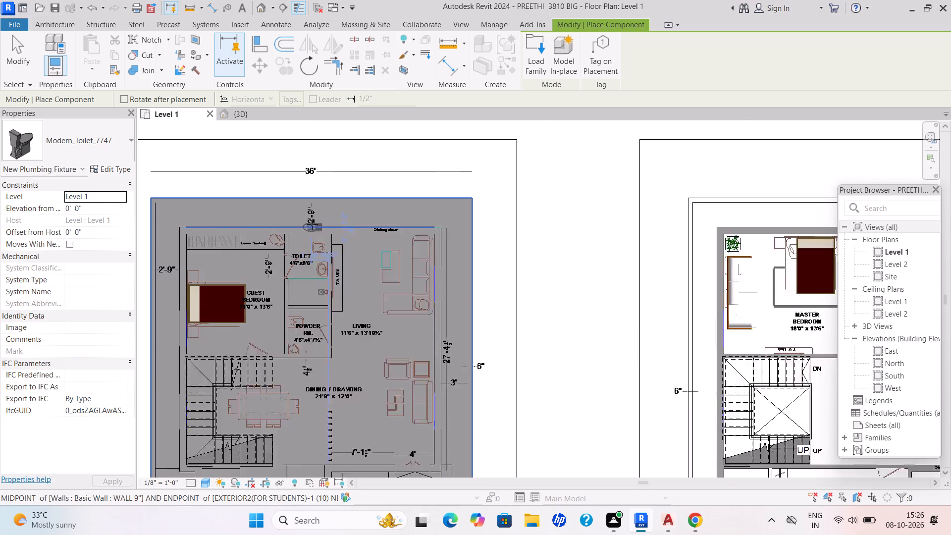
scroll(312, 224, up, 1)
scroll(316, 301, up, 4)
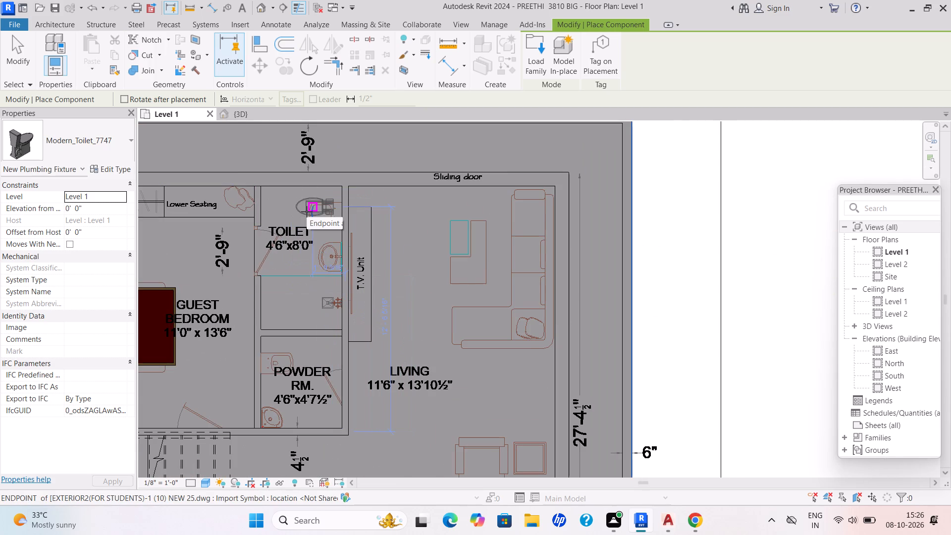
click(307, 212)
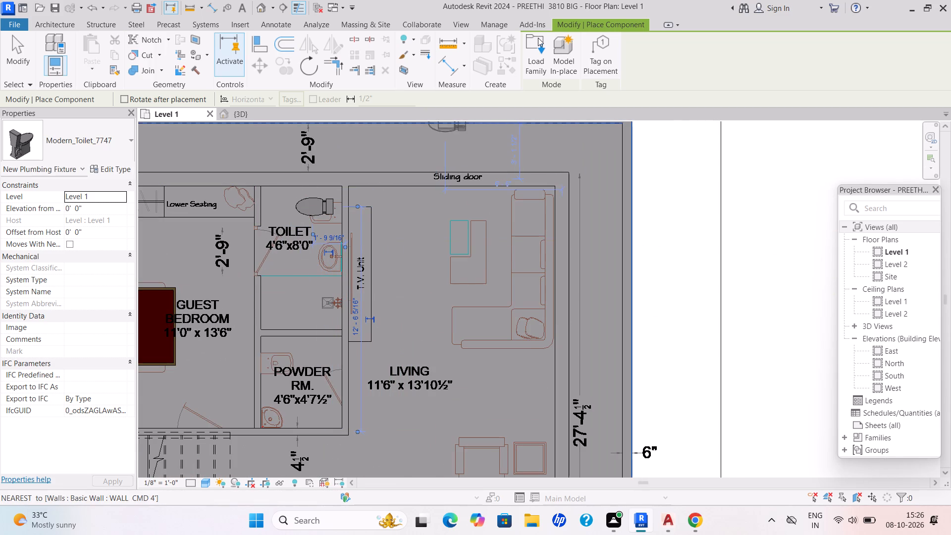
Load the Handwashing_Sink_2130.0001 family from the SHUBHAM CITY kitchen sink folder, after checking the cabinet and kitchen set folders.
double_click(538, 38)
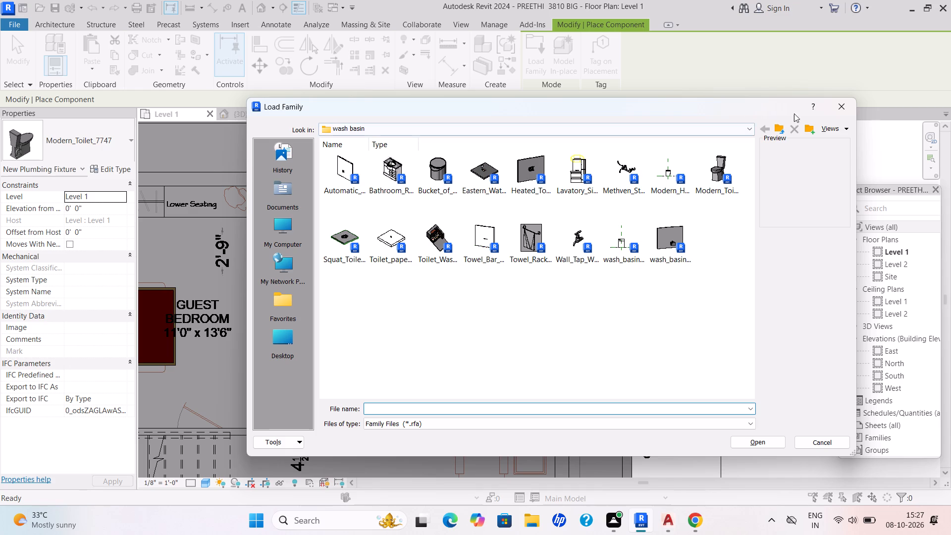
click(753, 127)
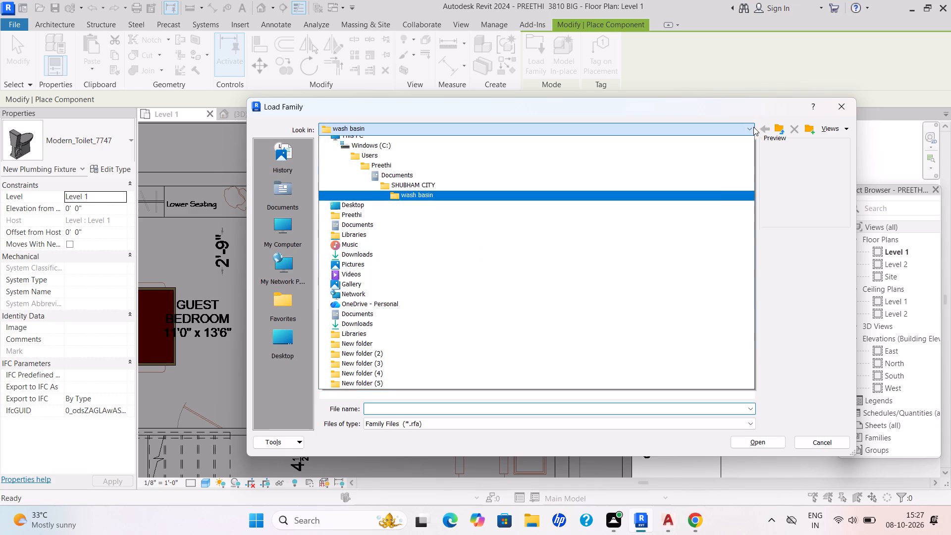
click(475, 201)
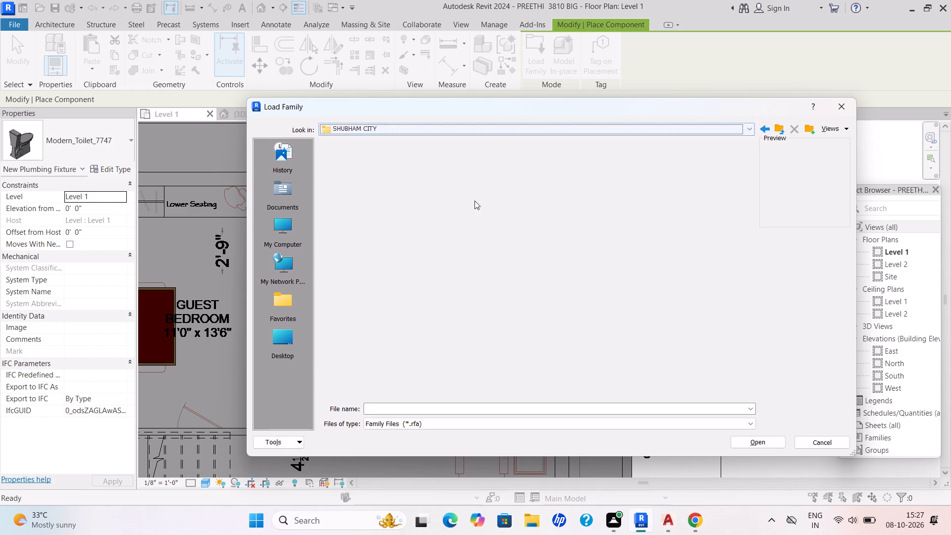
scroll(477, 200, down, 3)
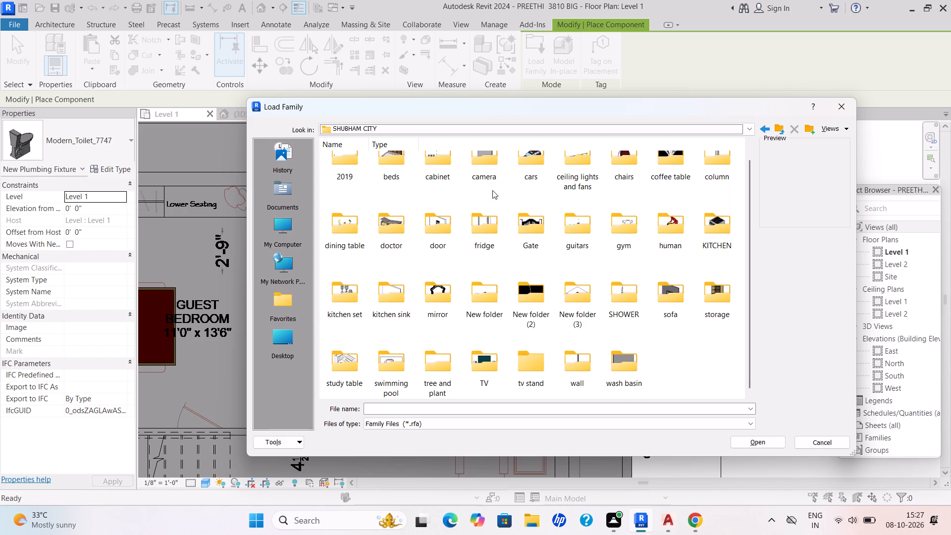
scroll(492, 190, up, 4)
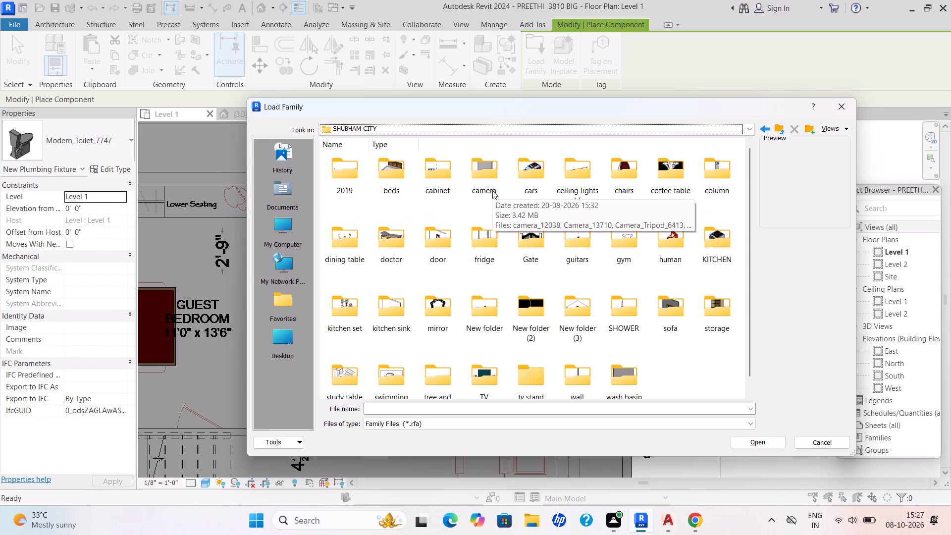
double_click(427, 193)
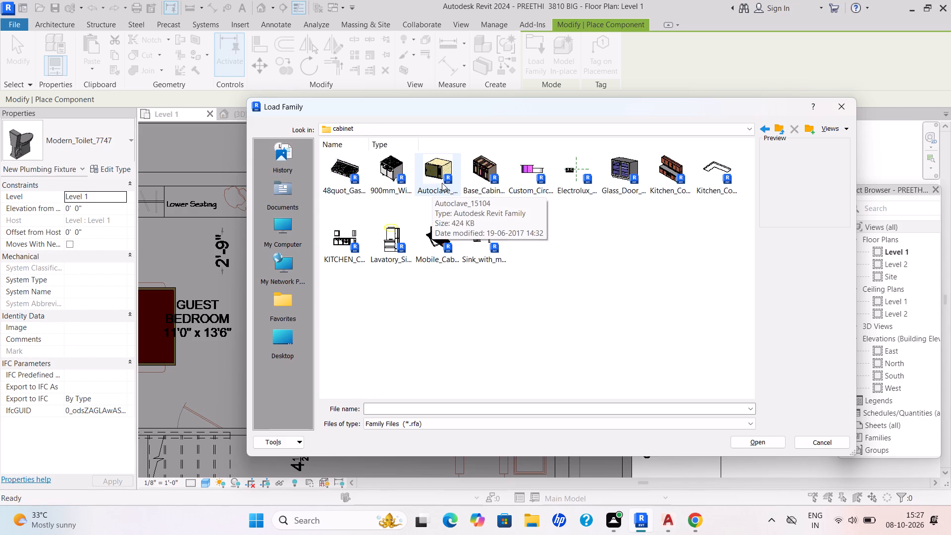
click(766, 129)
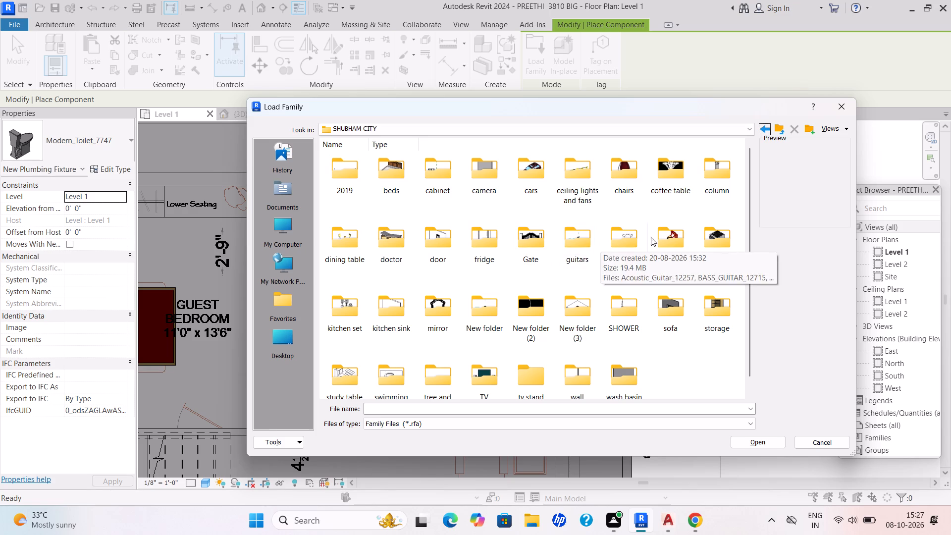
double_click(353, 327)
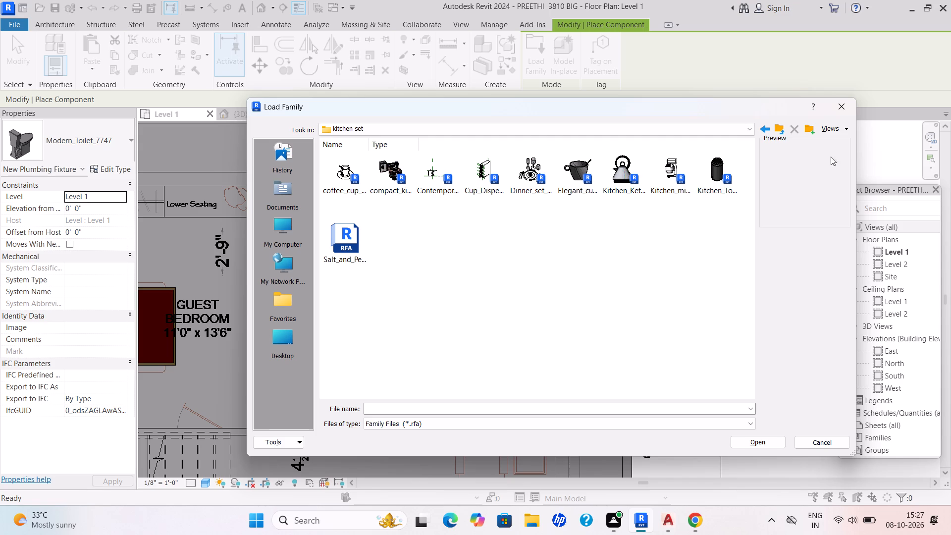
click(768, 129)
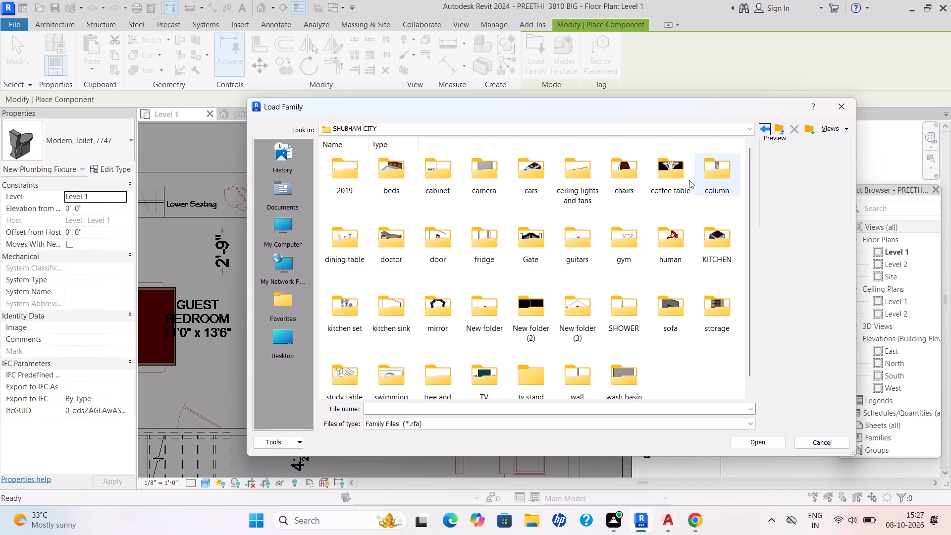
click(404, 315)
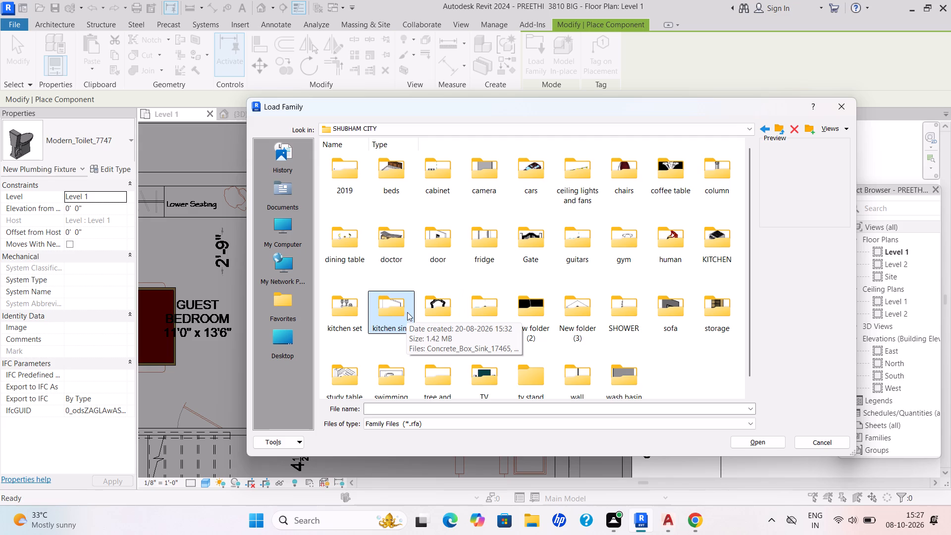
double_click(400, 315)
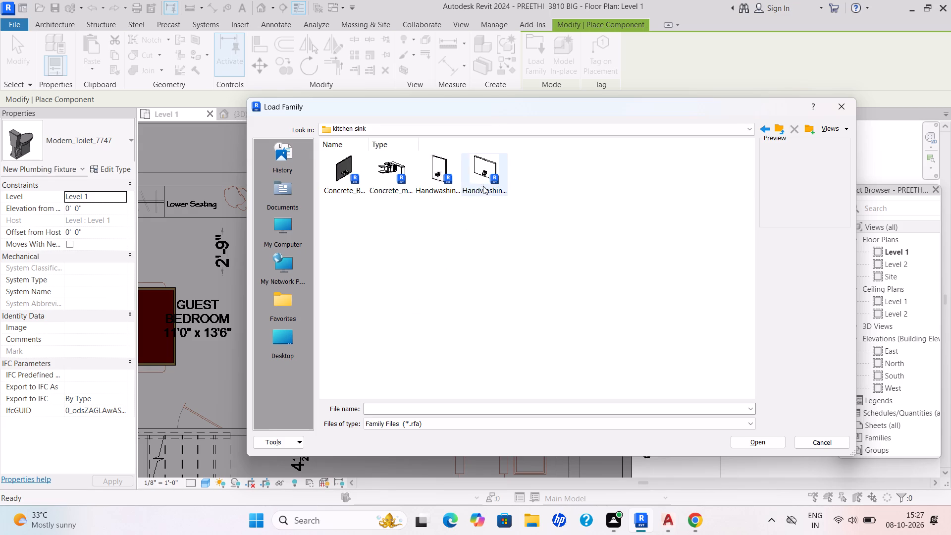
click(430, 178)
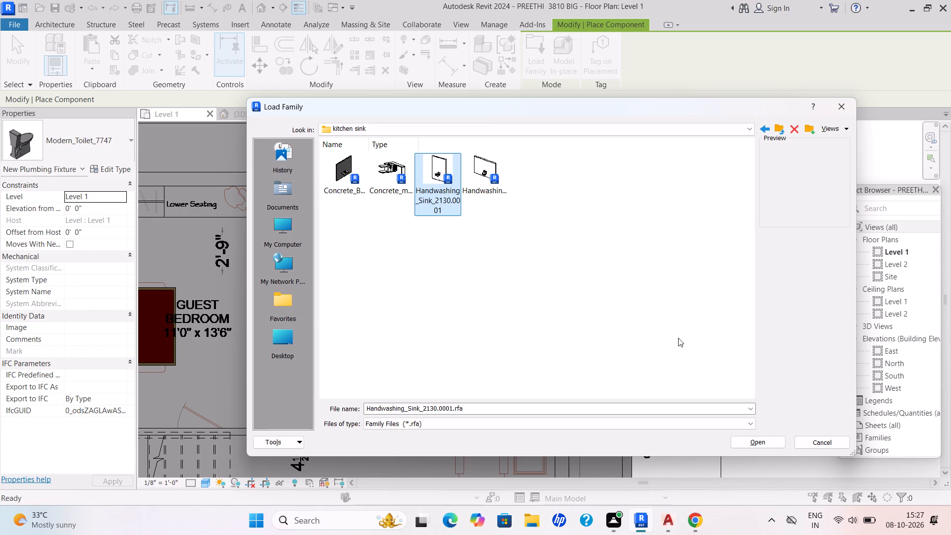
click(752, 442)
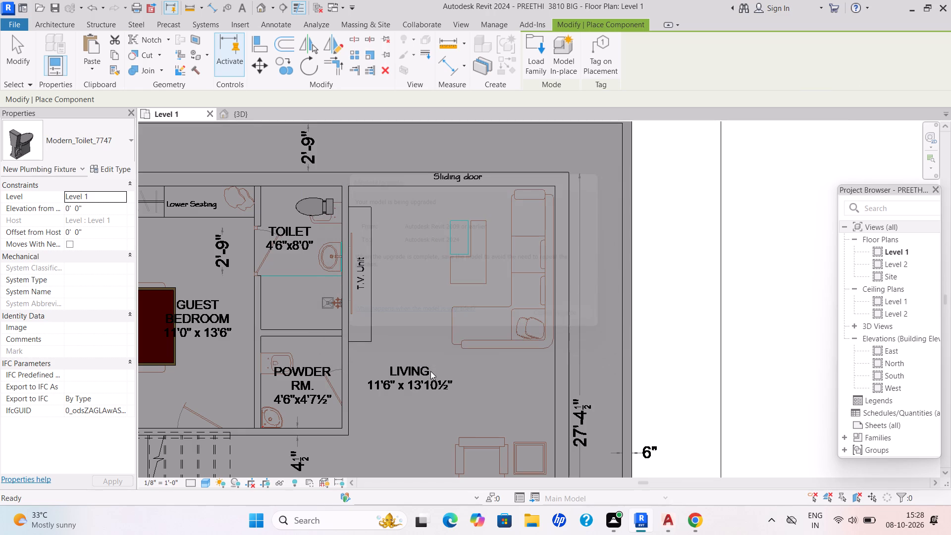
Place the Handwashing_Sink_2130.0001 on the wall at the sink outline of the ground-floor kitchen counter, beside the portico.
scroll(436, 369, down, 5)
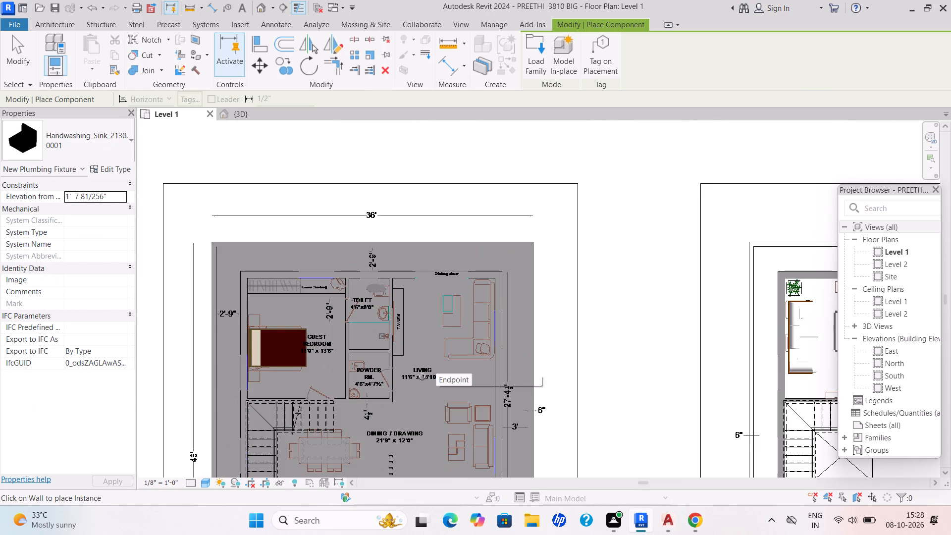
middle_drag(337, 402, 386, 258)
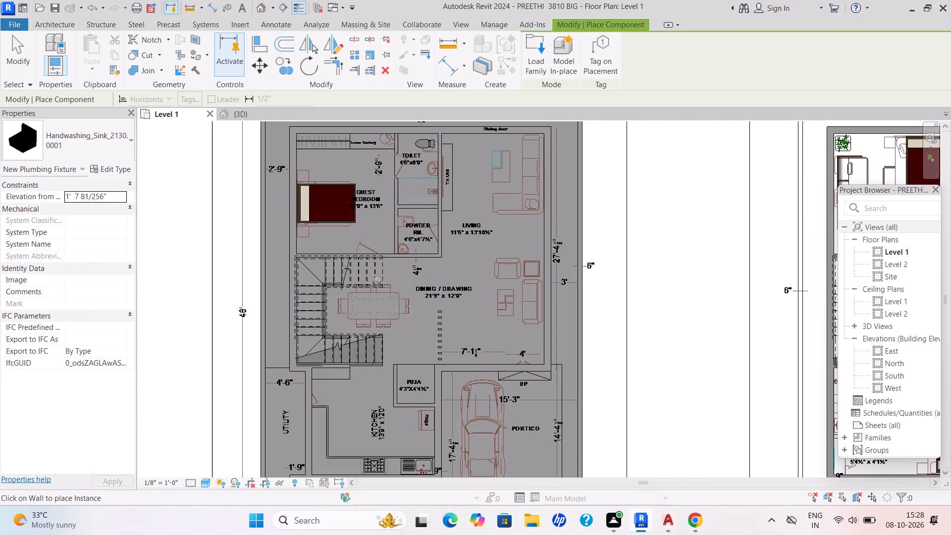
middle_drag(387, 424, 375, 393)
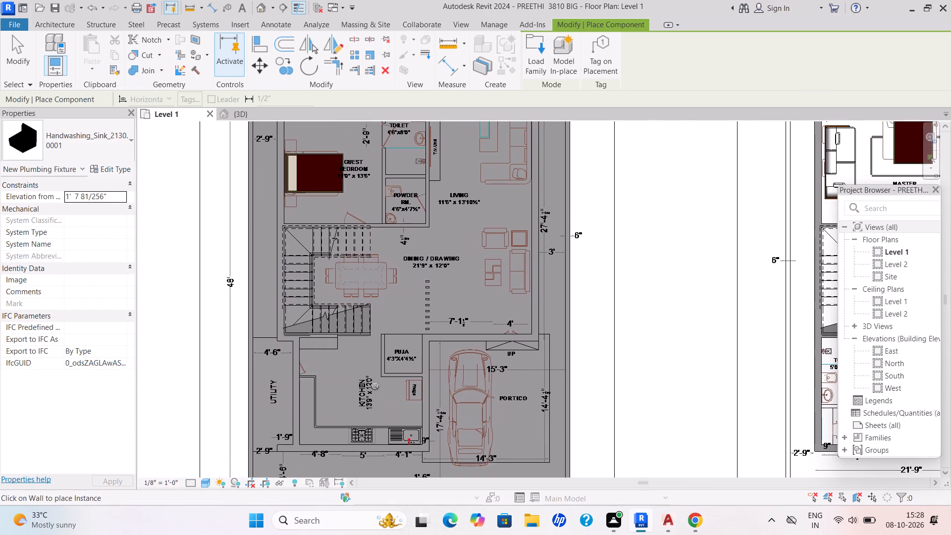
scroll(409, 446, up, 4)
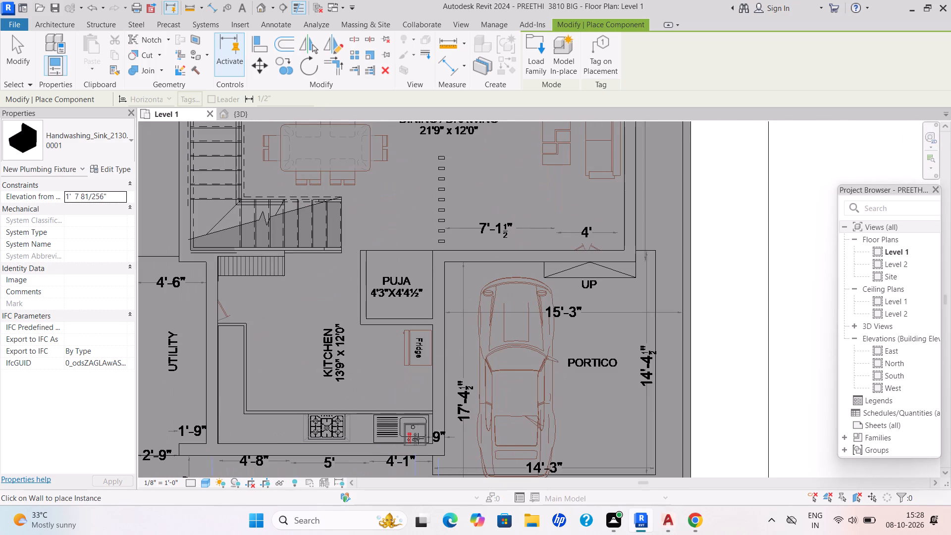
scroll(418, 438, up, 5)
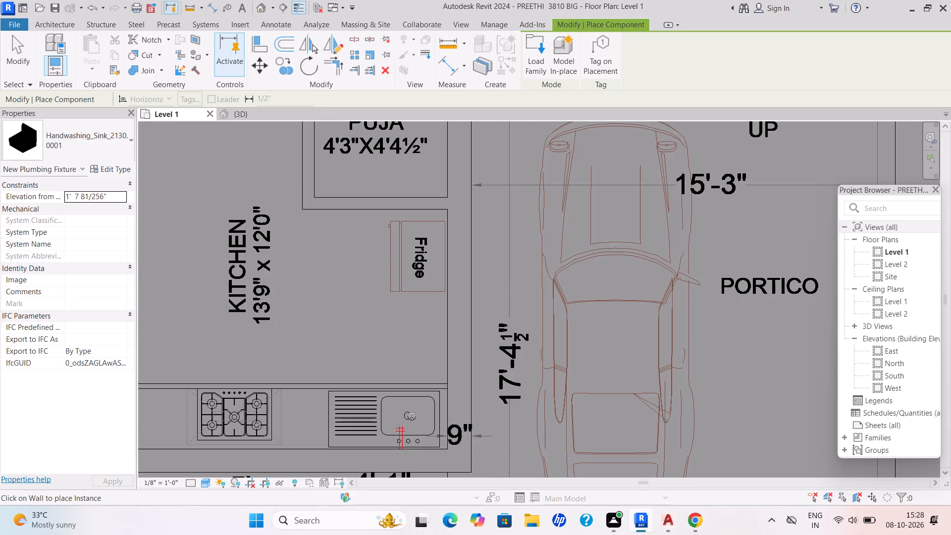
key(space)
scroll(421, 422, up, 4)
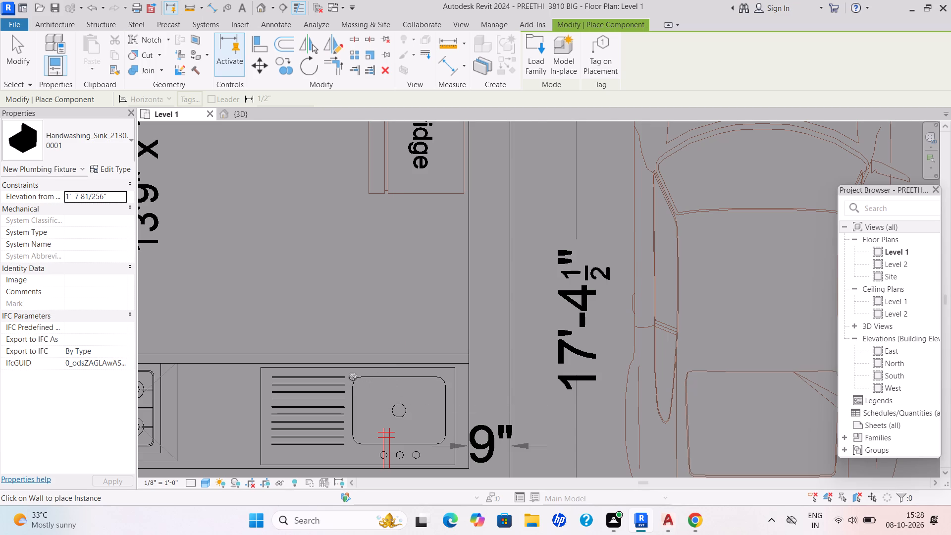
scroll(353, 377, up, 5)
scroll(458, 364, down, 6)
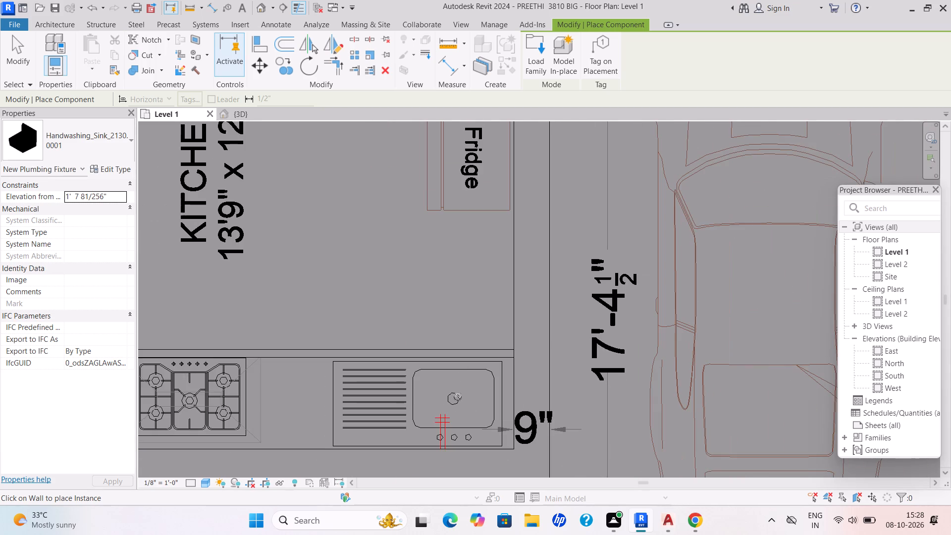
click(435, 414)
click(465, 360)
key(Escape)
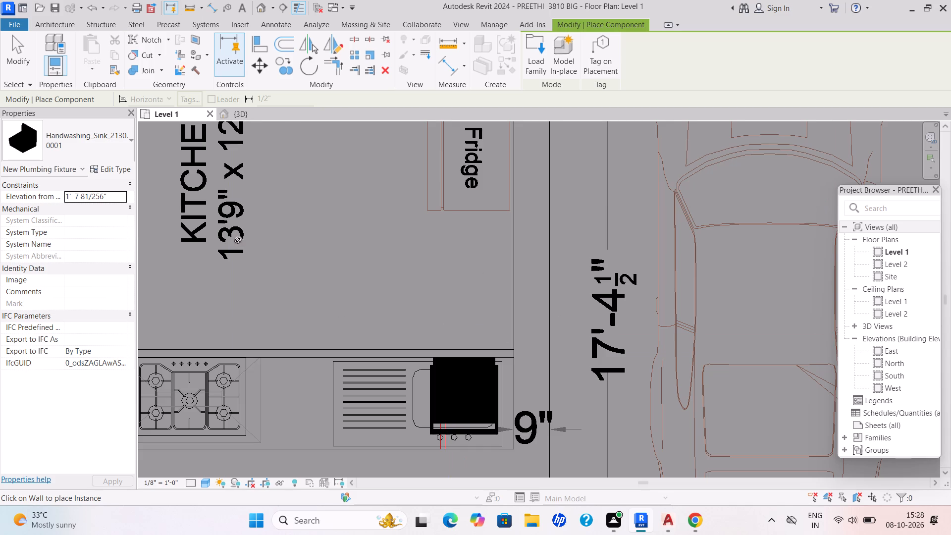
key(Escape)
Examine the three floors in the 3D view, especially the ground-floor kitchen counter where the sink was placed, and return to the Level 1 plan.
click(250, 114)
scroll(447, 279, down, 4)
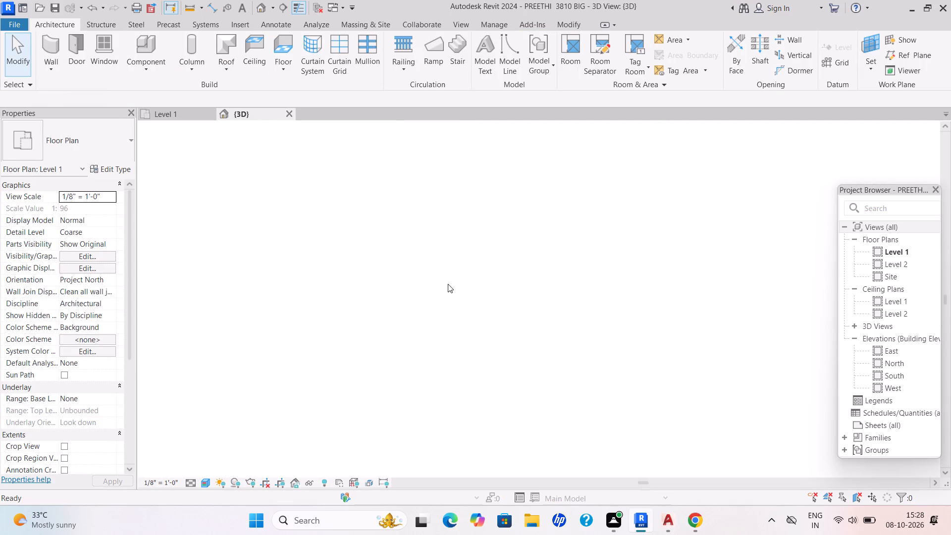
scroll(465, 353, down, 5)
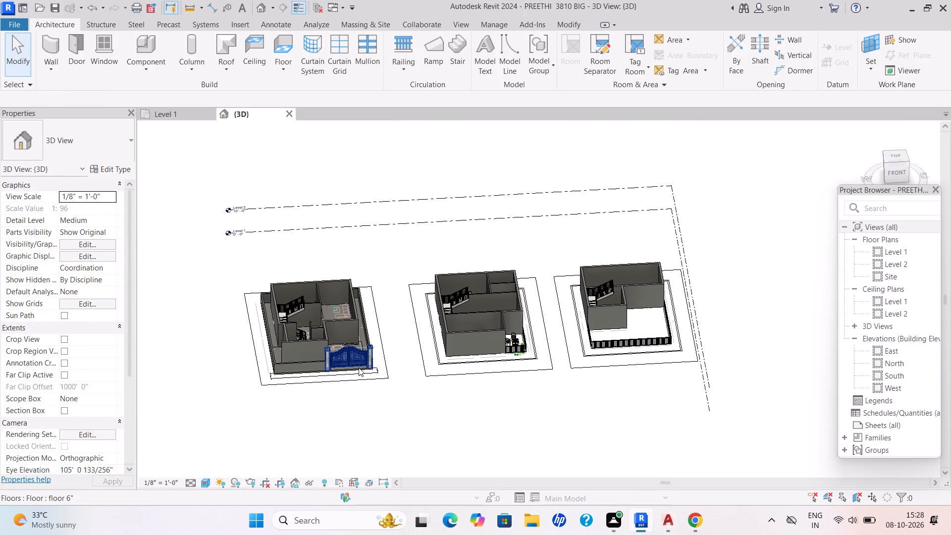
shift+middle_drag(359, 368, 442, 394)
shift+middle_click(446, 394)
scroll(383, 408, up, 2)
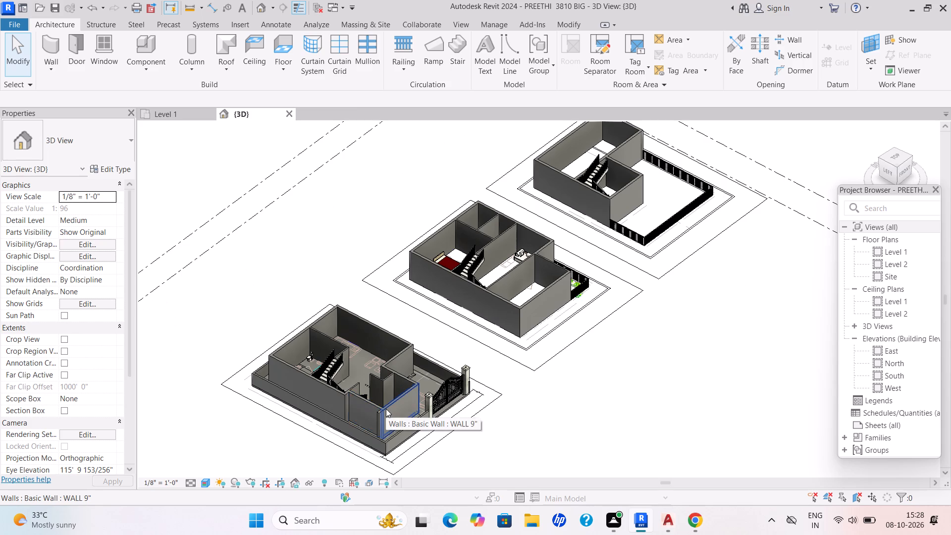
scroll(386, 409, up, 1)
shift+middle_drag(392, 415, 428, 424)
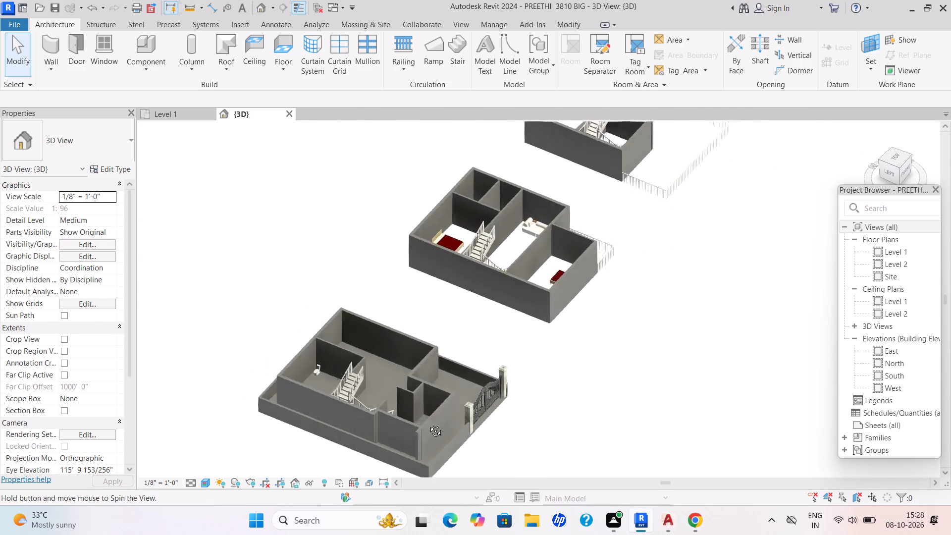
shift+middle_drag(428, 424, 435, 422)
middle_drag(450, 427, 381, 496)
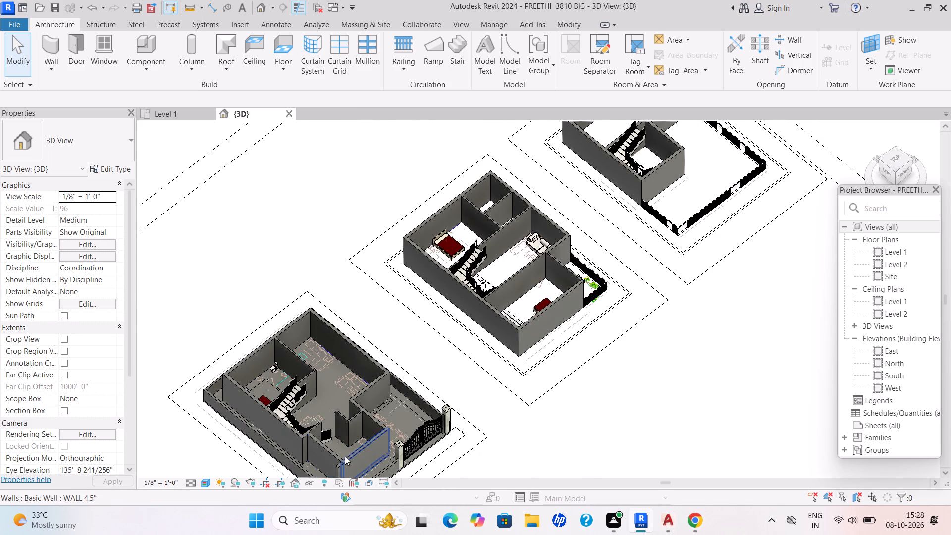
shift+middle_drag(330, 480, 320, 495)
scroll(341, 422, down, 3)
middle_drag(368, 429, 342, 455)
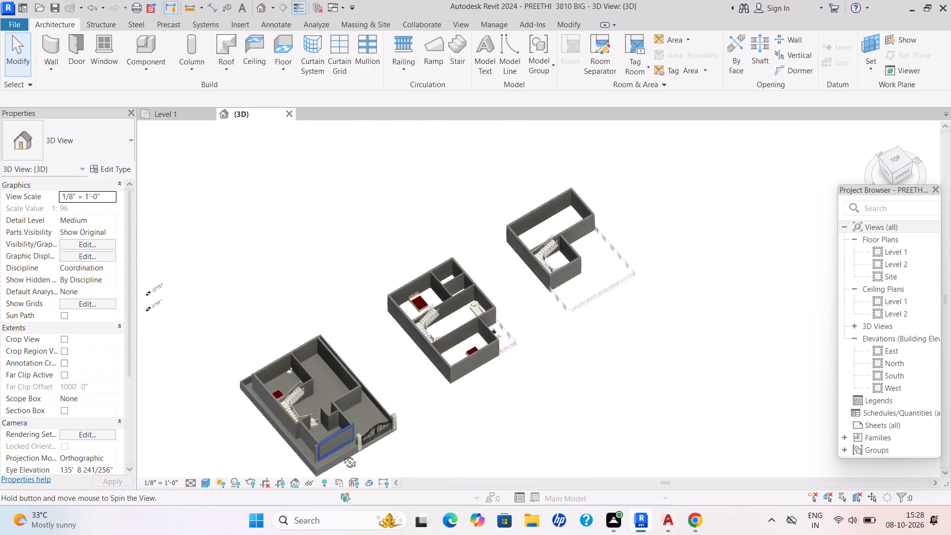
middle_drag(342, 455, 339, 460)
scroll(431, 416, up, 2)
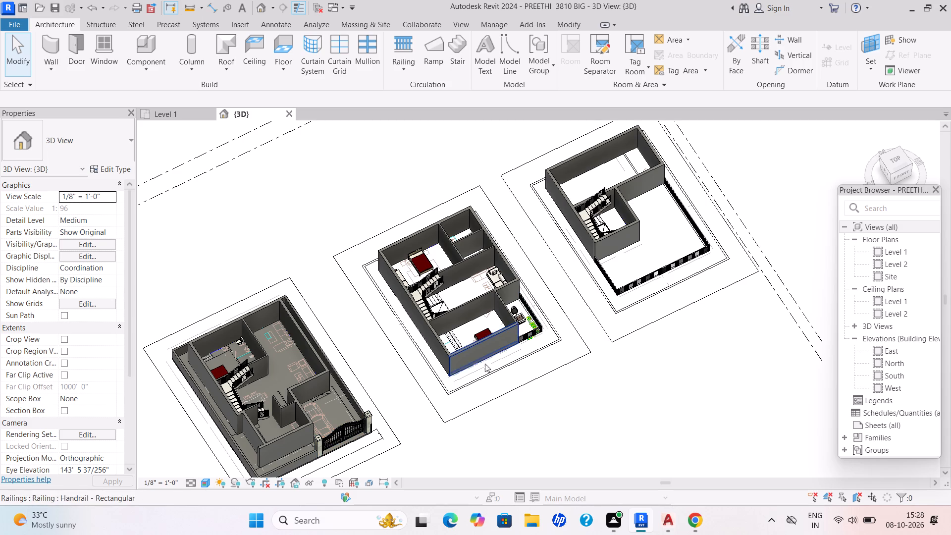
shift+middle_drag(312, 428, 286, 445)
shift+middle_drag(309, 417, 272, 441)
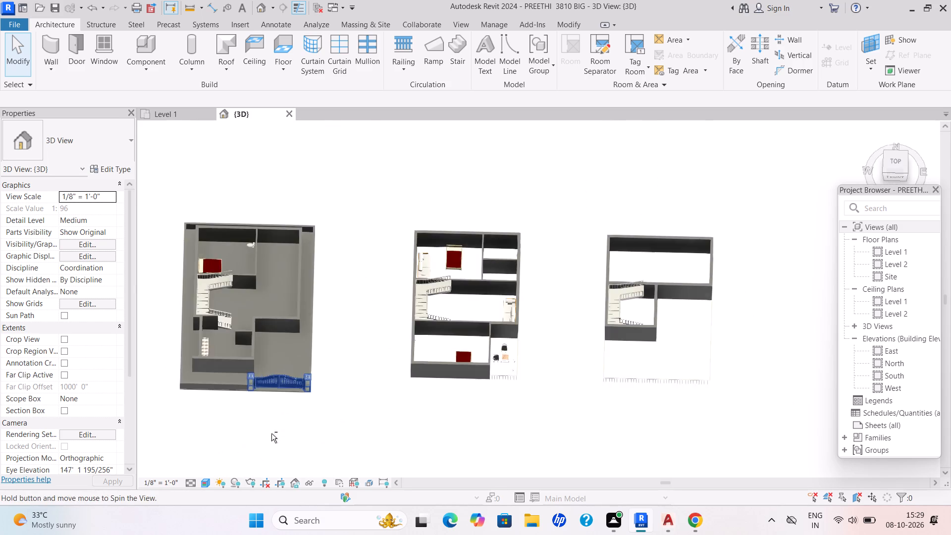
middle_drag(271, 412, 298, 485)
middle_drag(293, 458, 283, 511)
middle_drag(336, 437, 571, 425)
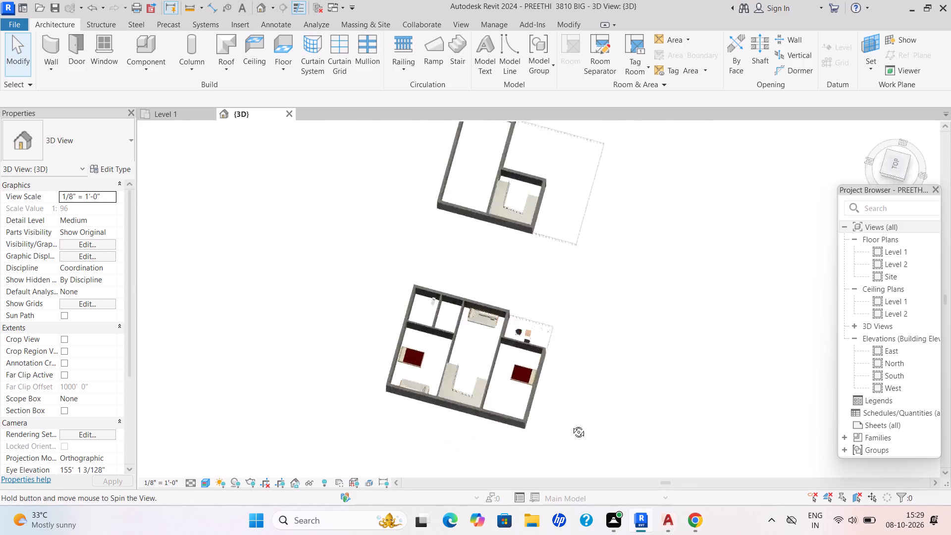
middle_drag(571, 425, 592, 404)
shift+scroll(610, 380, up, 1)
middle_drag(613, 416, 631, 321)
scroll(630, 321, up, 3)
scroll(623, 449, up, 2)
middle_drag(593, 424, 460, 341)
scroll(474, 387, up, 3)
scroll(497, 405, down, 1)
middle_drag(504, 405, 507, 323)
shift+middle_drag(477, 415, 536, 433)
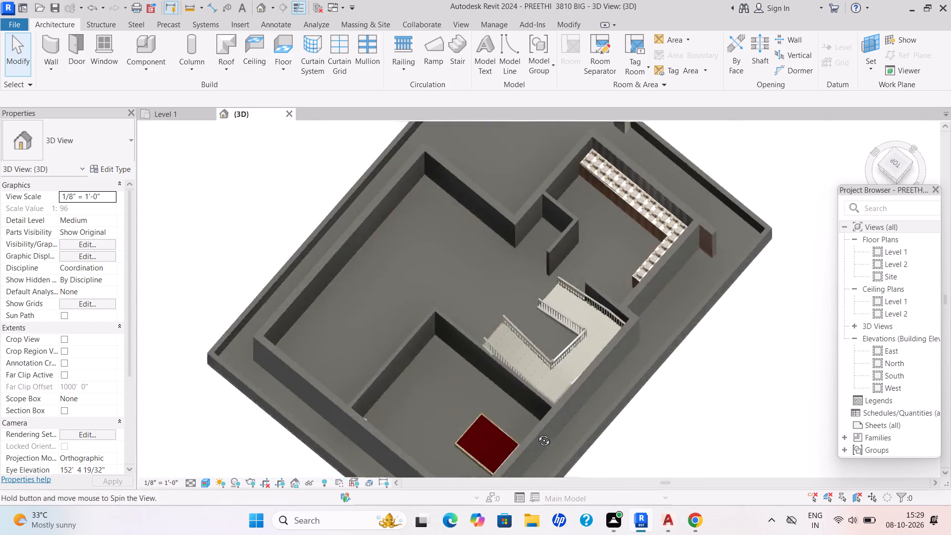
shift+middle_drag(536, 433, 537, 432)
middle_drag(549, 413, 431, 522)
middle_drag(497, 408, 542, 411)
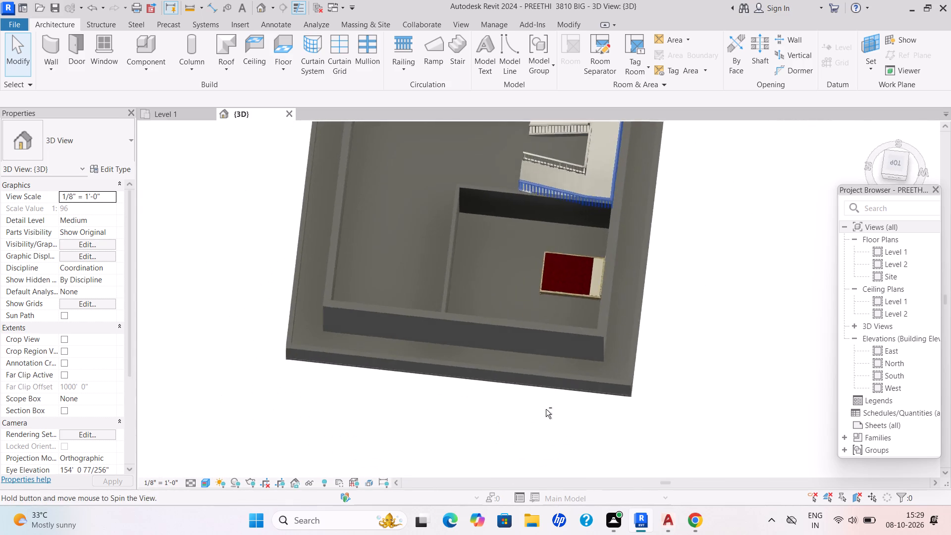
middle_drag(538, 392, 546, 516)
scroll(536, 396, down, 3)
middle_drag(579, 324, 450, 462)
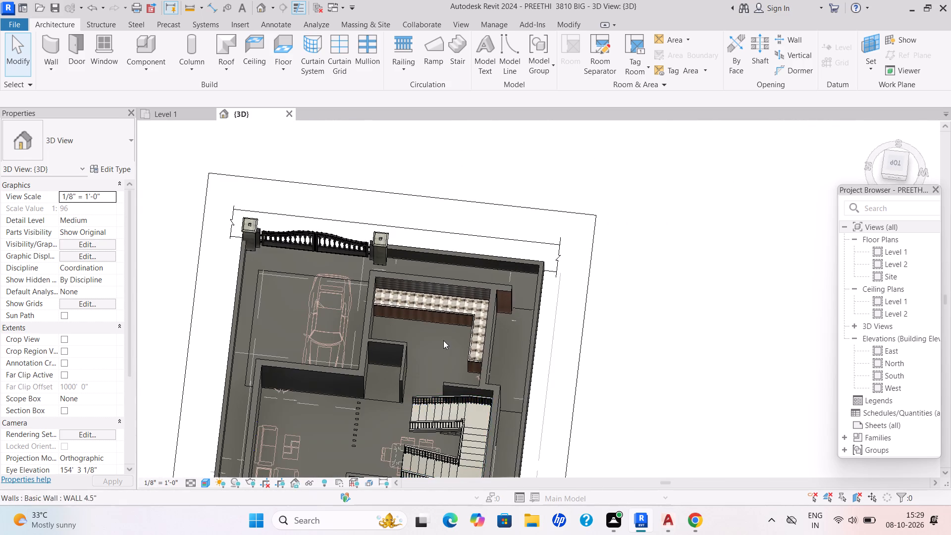
scroll(450, 320, up, 5)
click(194, 114)
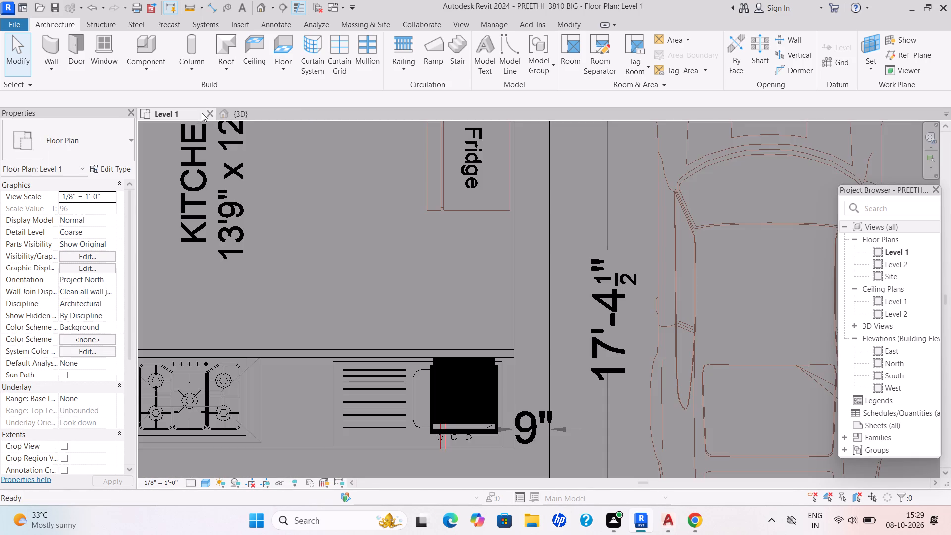
Set the elevation from level of the handwashing sink at the ground-floor kitchen counter to 3' 2".
scroll(348, 298, down, 4)
scroll(498, 348, down, 6)
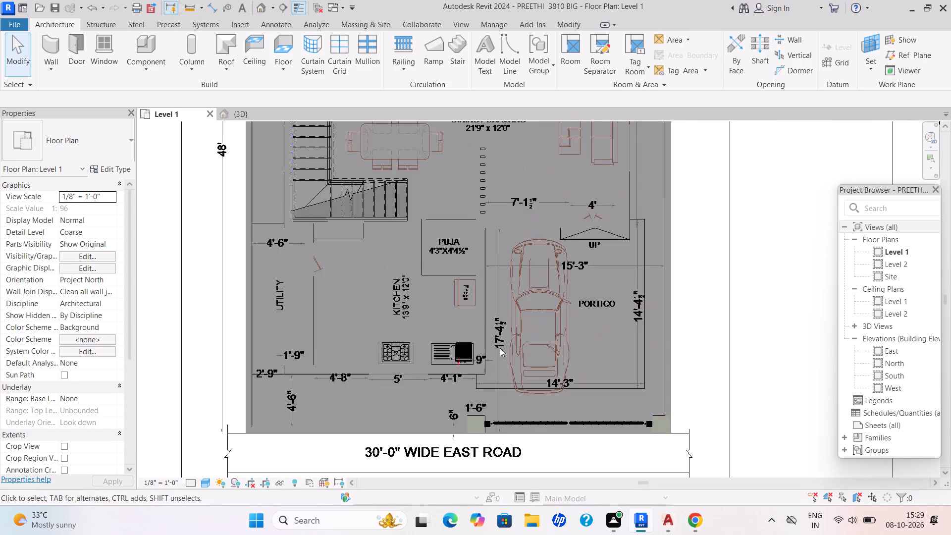
scroll(500, 348, down, 7)
scroll(506, 345, up, 5)
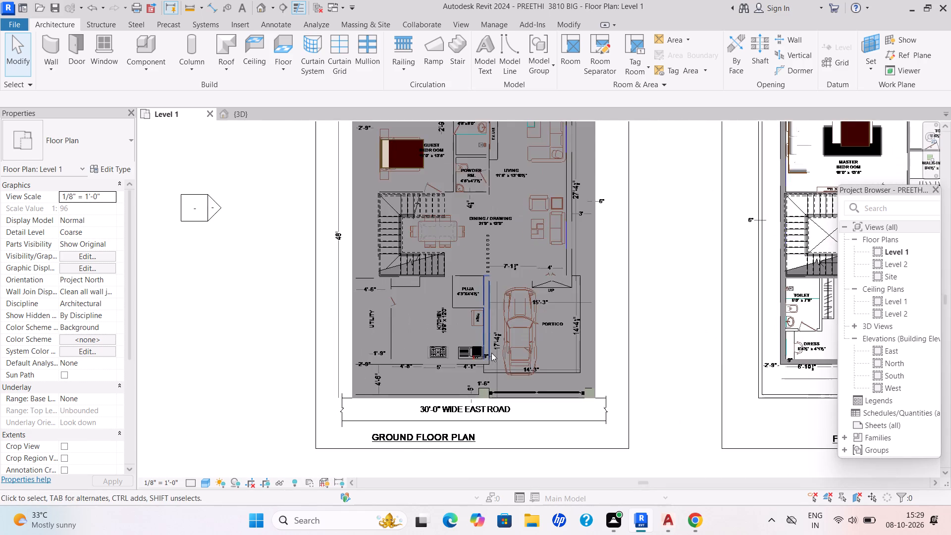
scroll(491, 353, up, 3)
click(466, 354)
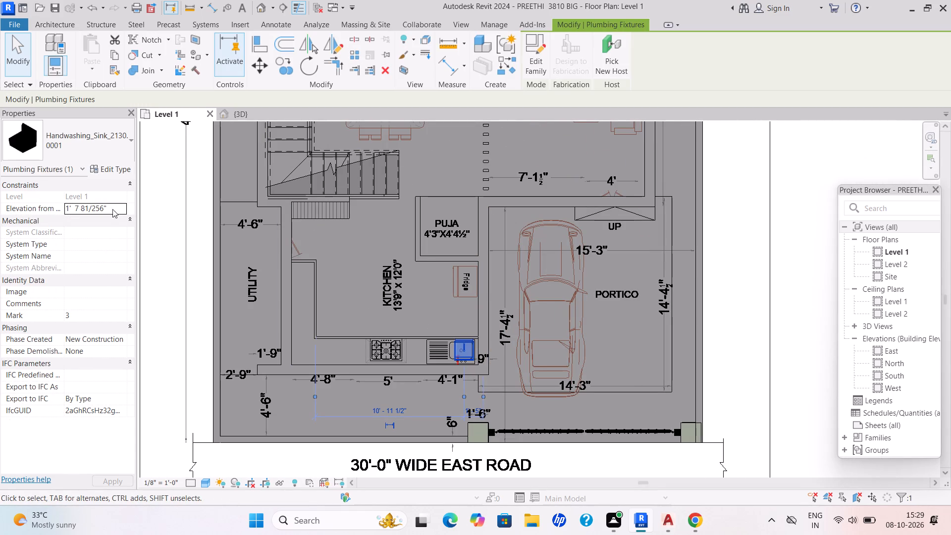
drag(111, 210, 30, 218)
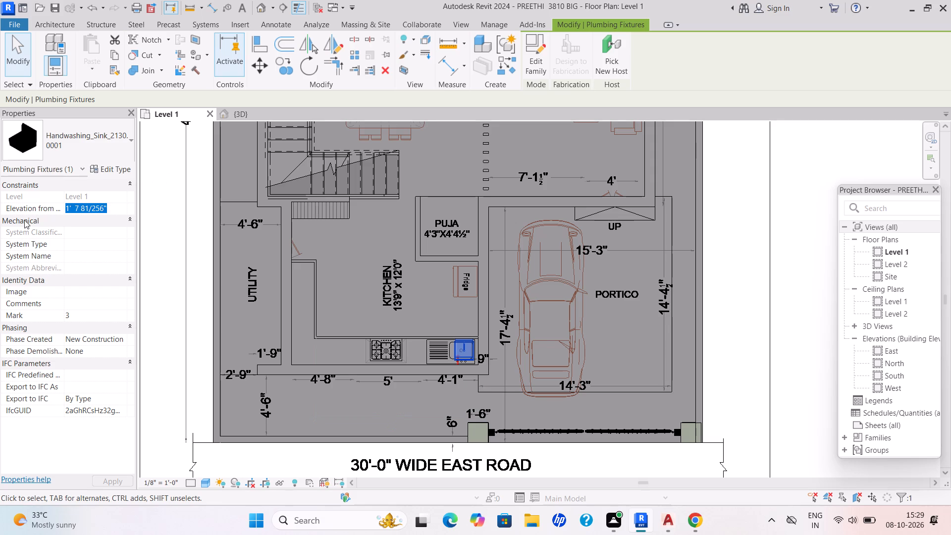
key(BackSpace)
key(3)
key(apostrophe)
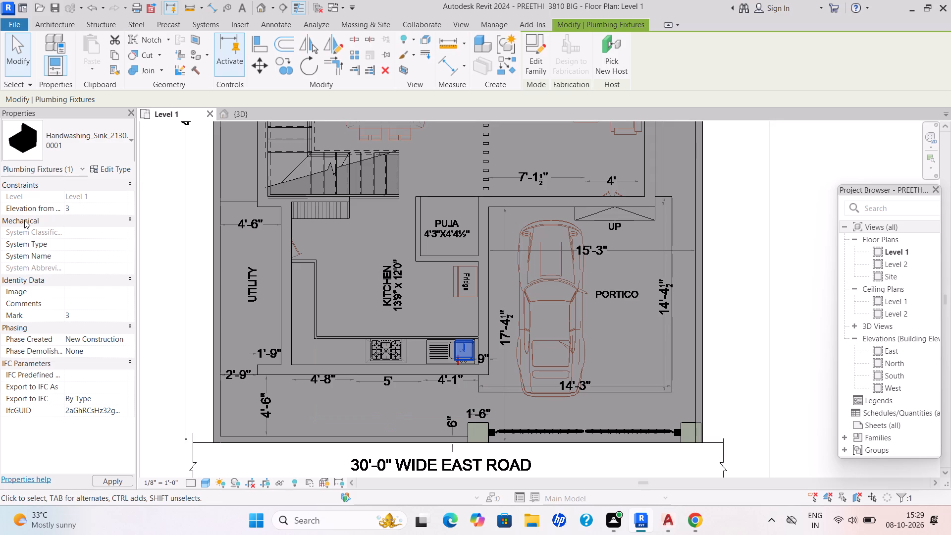
text(2")
key(Return)
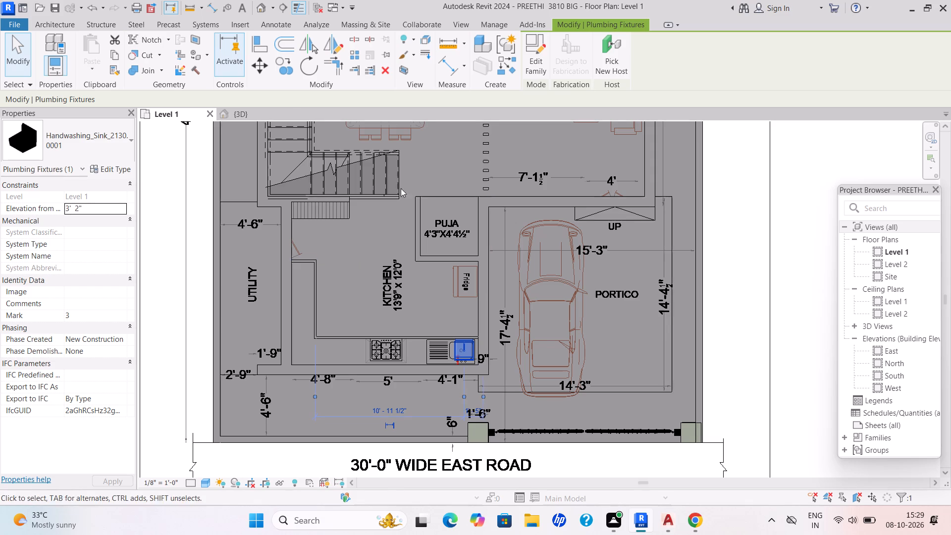
Examine the sink's height against the kitchen countertop in the 3D view, and return to it in the Level 1 plan.
click(254, 113)
scroll(320, 252, down, 2)
scroll(350, 305, down, 2)
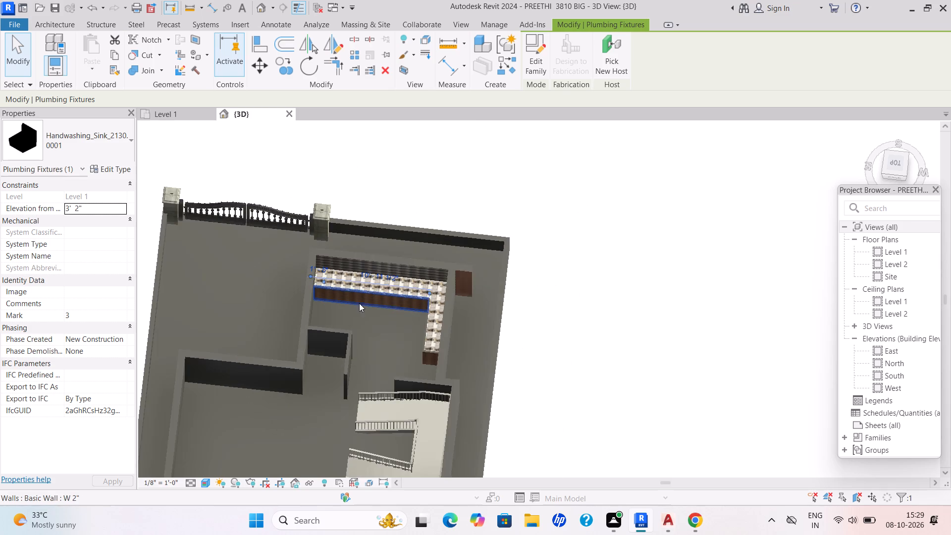
scroll(329, 275, up, 4)
key(Escape)
scroll(317, 281, up, 3)
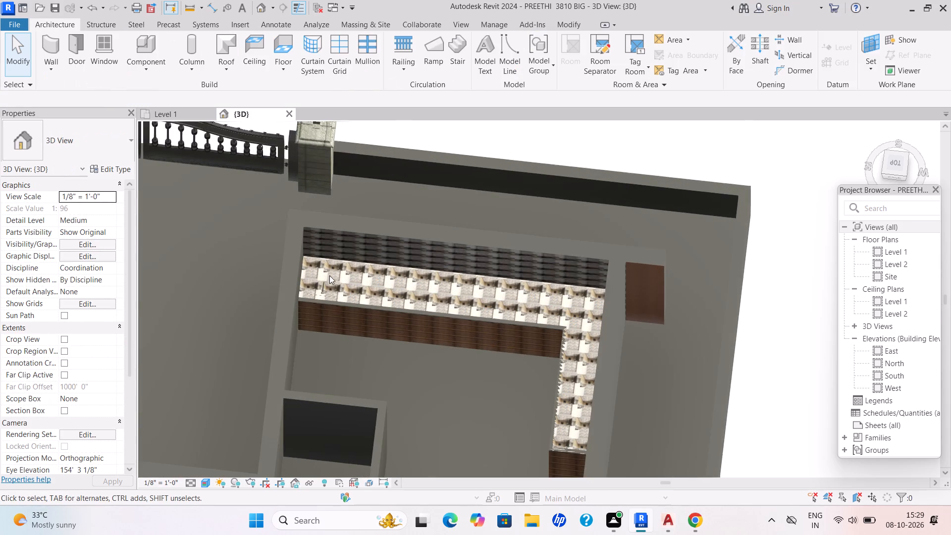
click(318, 275)
click(174, 113)
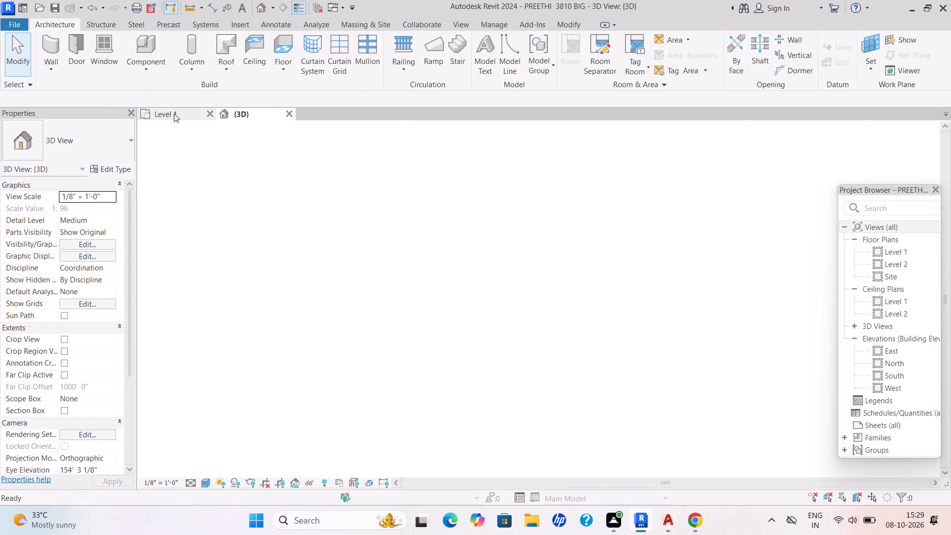
click(458, 345)
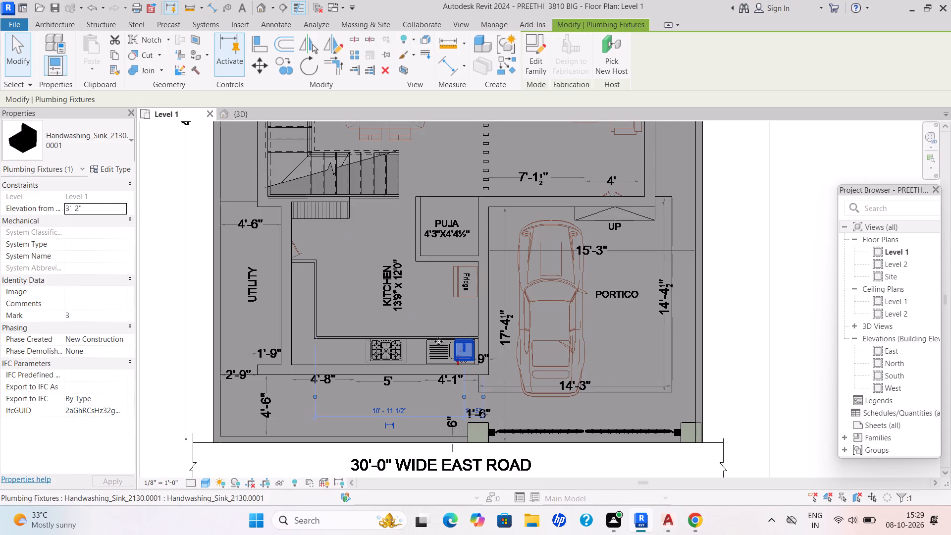
scroll(95, 229, up, 10)
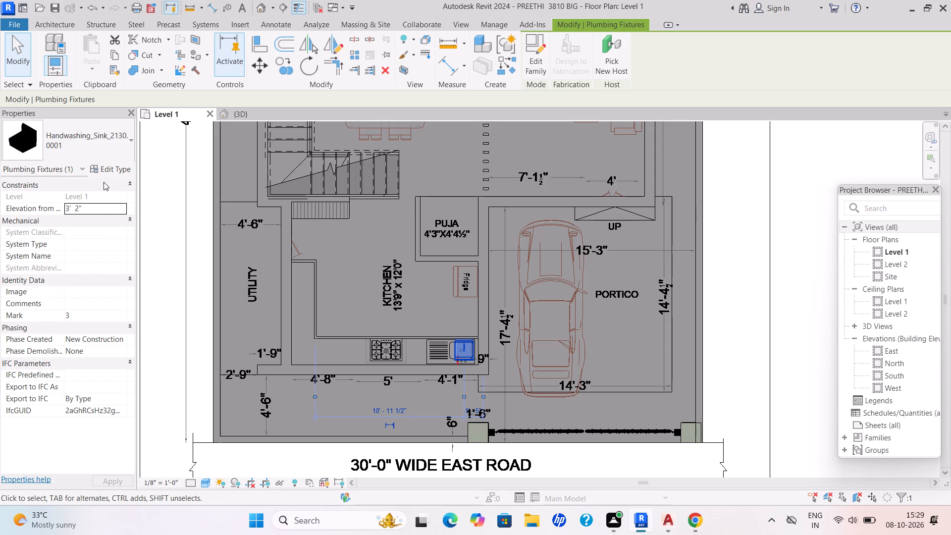
scroll(56, 222, up, 5)
scroll(479, 357, up, 12)
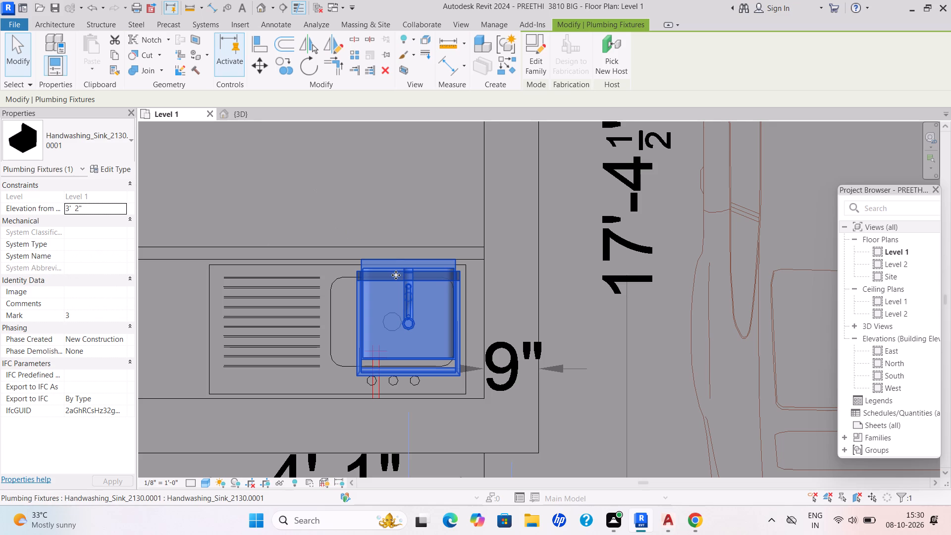
Nudge the kitchen sink upward in the 3D view to an elevation of 3' 4".
click(236, 117)
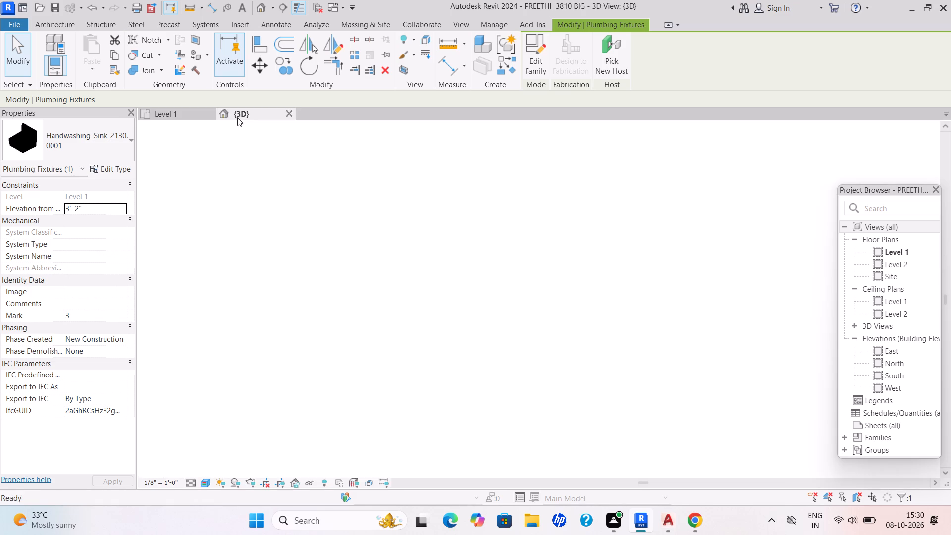
scroll(503, 245, down, 2)
scroll(428, 256, up, 4)
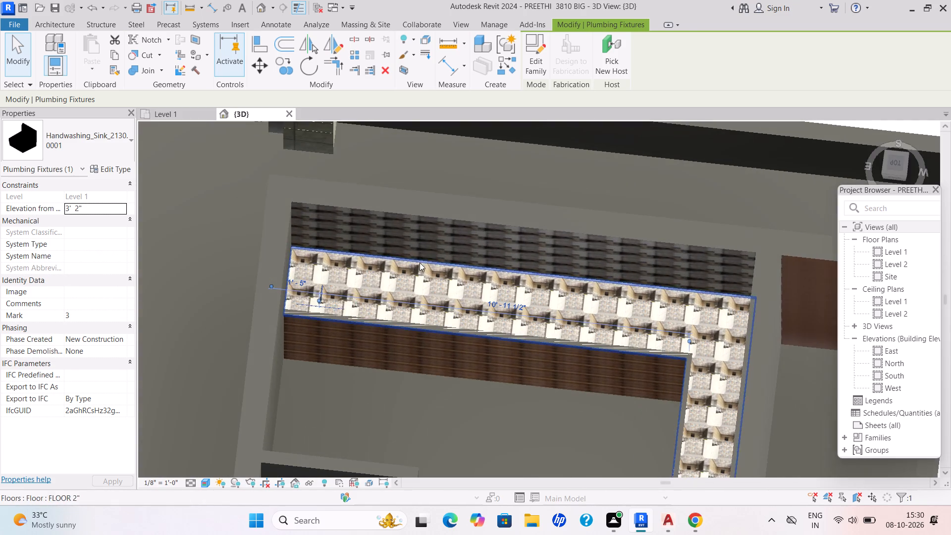
scroll(303, 305, down, 3)
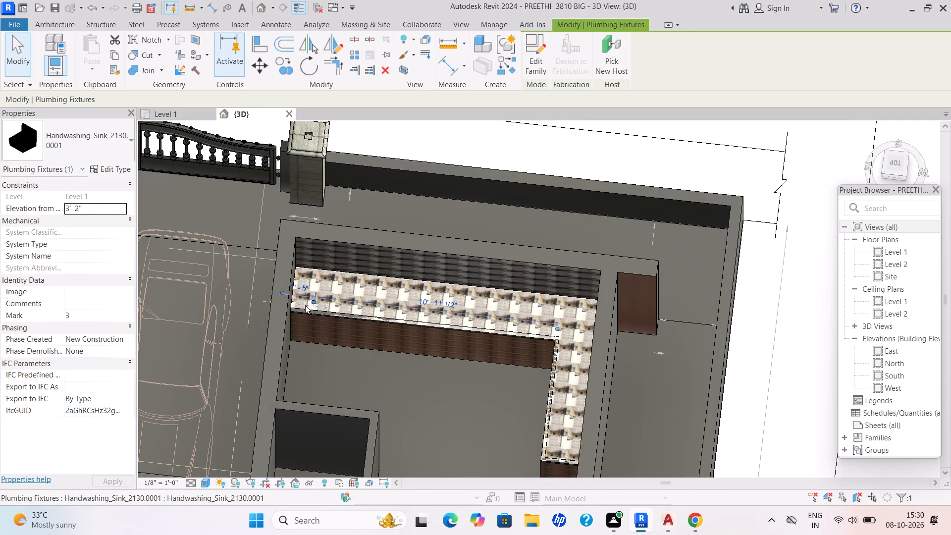
click(302, 306)
key(Up)
scroll(328, 295, up, 9)
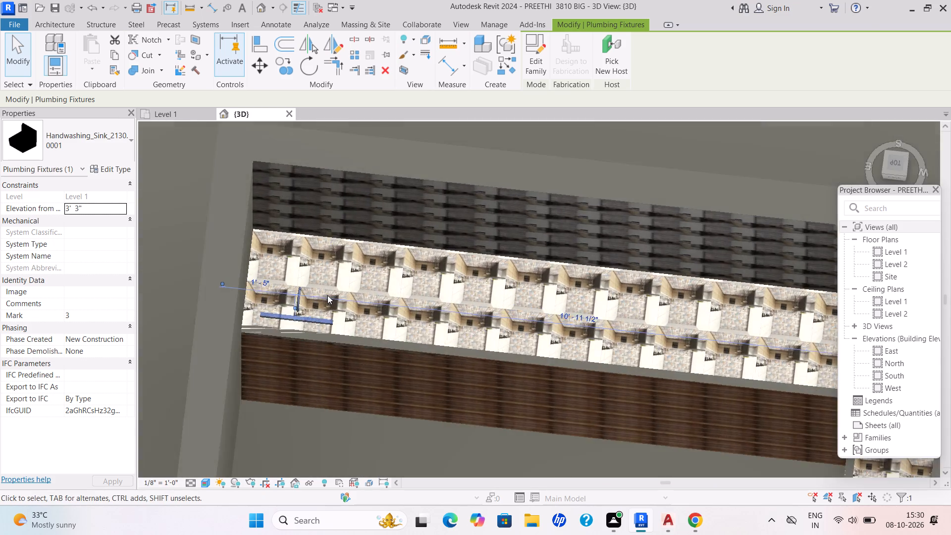
scroll(327, 295, up, 1)
key(Up)
key(Up)
key(Up)
key(Up)
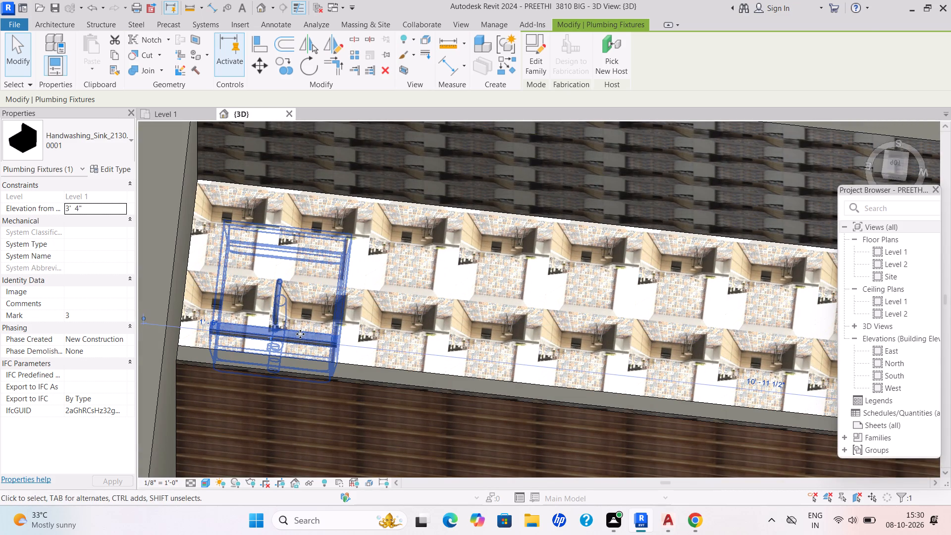
click(300, 334)
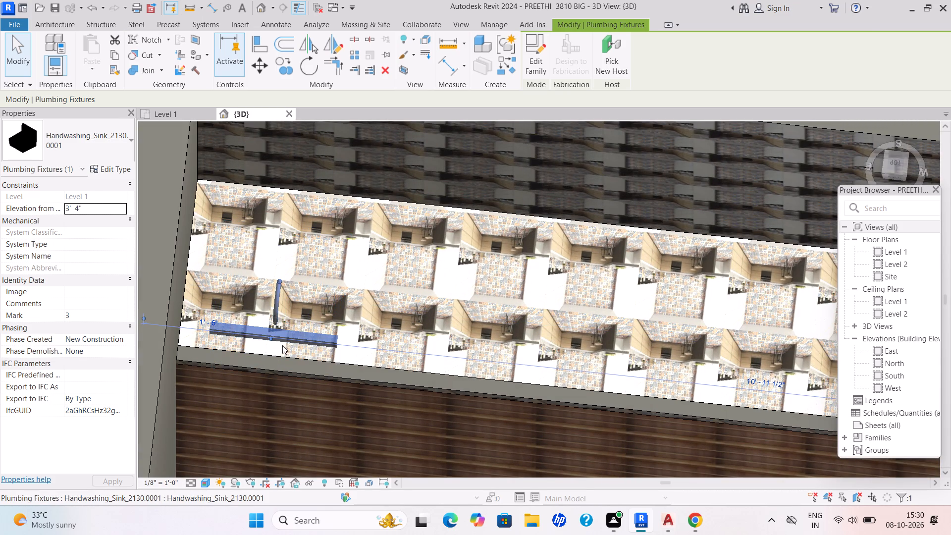
click(303, 333)
scroll(313, 326, down, 6)
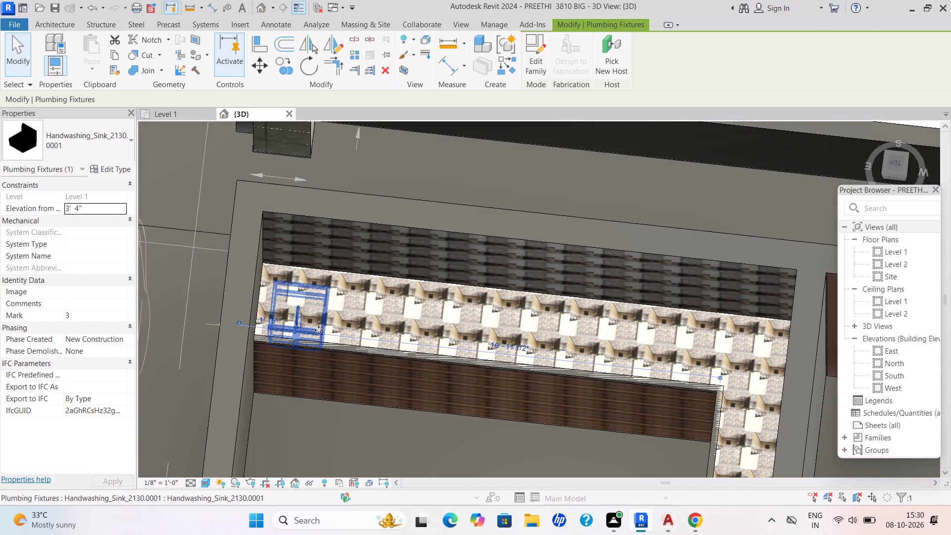
Raise the kitchen sink further through the tiled countertop, in small nudges, to an elevation of 3' 11 3/4".
shift+middle_drag(324, 344, 394, 250)
shift+scroll(324, 345, up, 1)
middle_drag(294, 391, 265, 385)
shift+scroll(285, 402, up, 1)
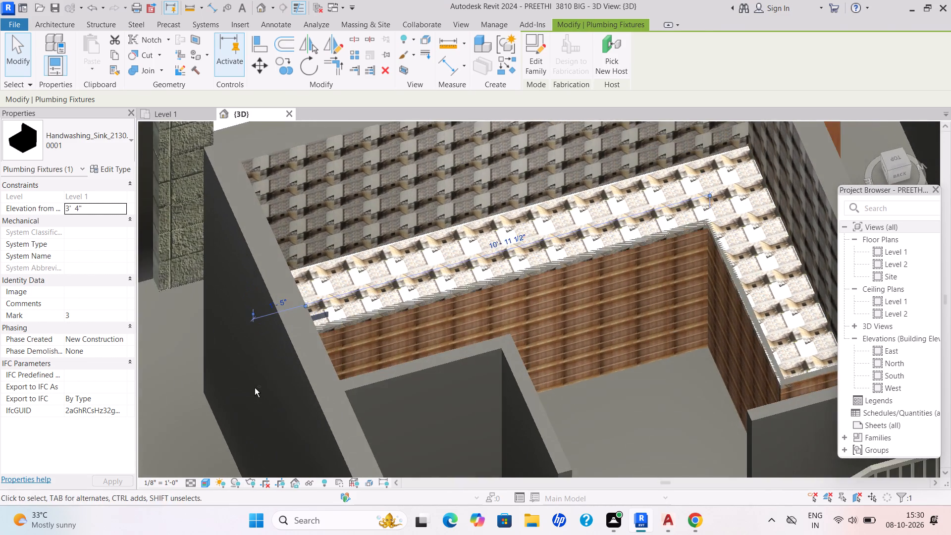
shift+scroll(255, 388, up, 1)
scroll(309, 342, up, 2)
shift+middle_drag(270, 368, 225, 403)
scroll(298, 339, up, 6)
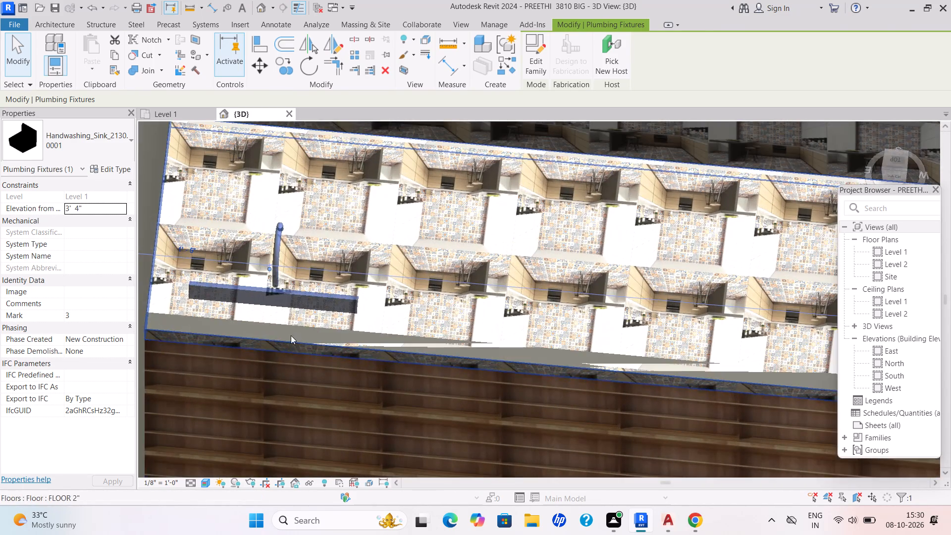
click(280, 278)
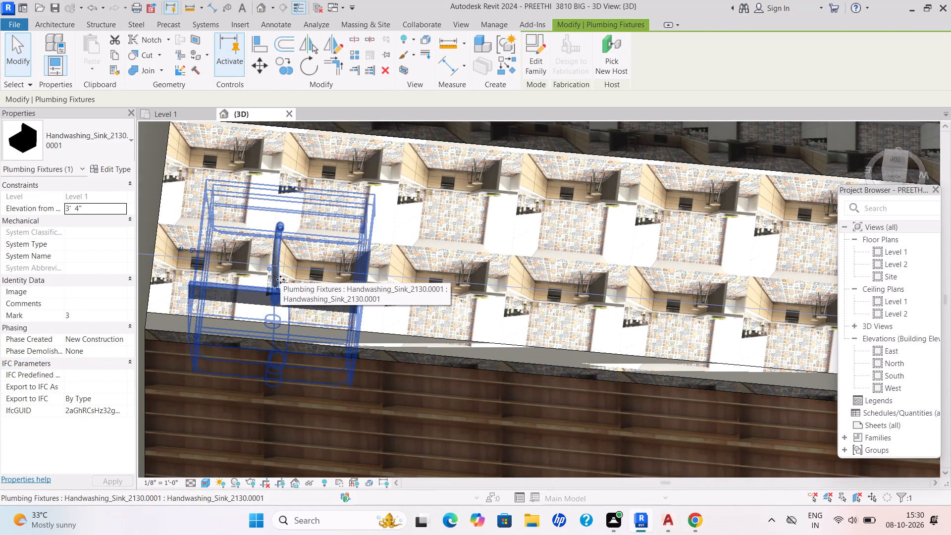
key(shift+Up)
key(shift+Up)
key(shift+Up)
key(shift+Up)
key(shift+Up)
key(shift+Up)
key(shift+Up)
key(shift+Up)
key(shift+Up)
key(shift+Up)
key(shift+Up)
key(shift+Up)
key(shift+Up)
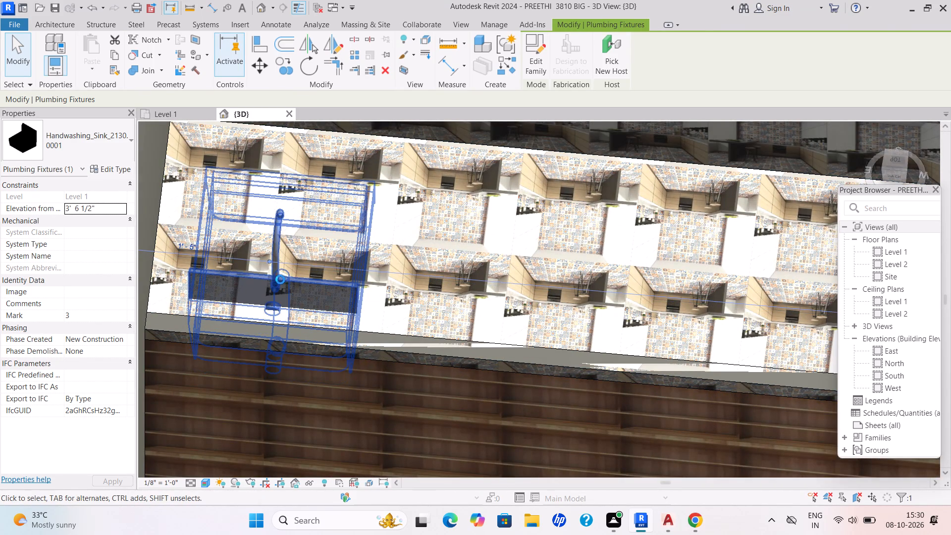
key(Up)
key(Up)
key(Up)
key(Up)
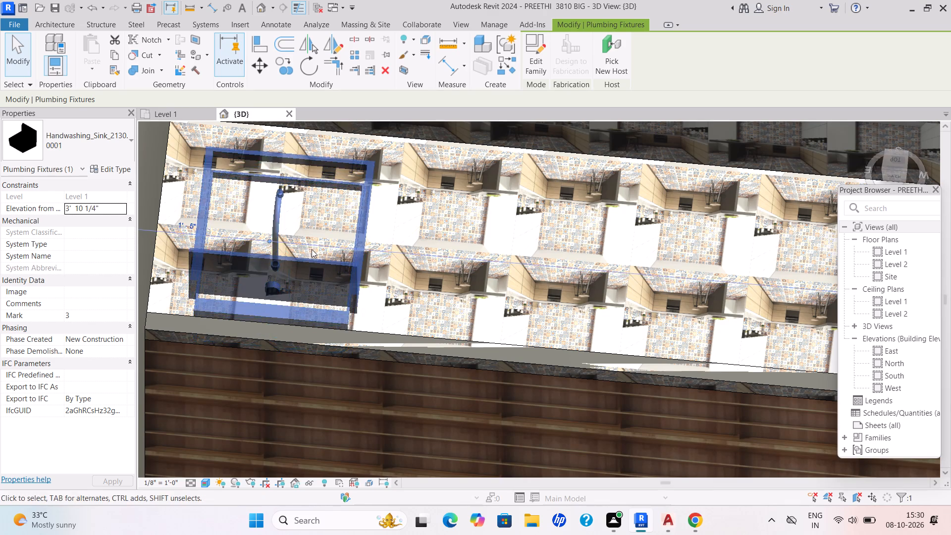
key(Up)
scroll(313, 248, down, 8)
scroll(316, 245, up, 4)
key(Up)
key(Up)
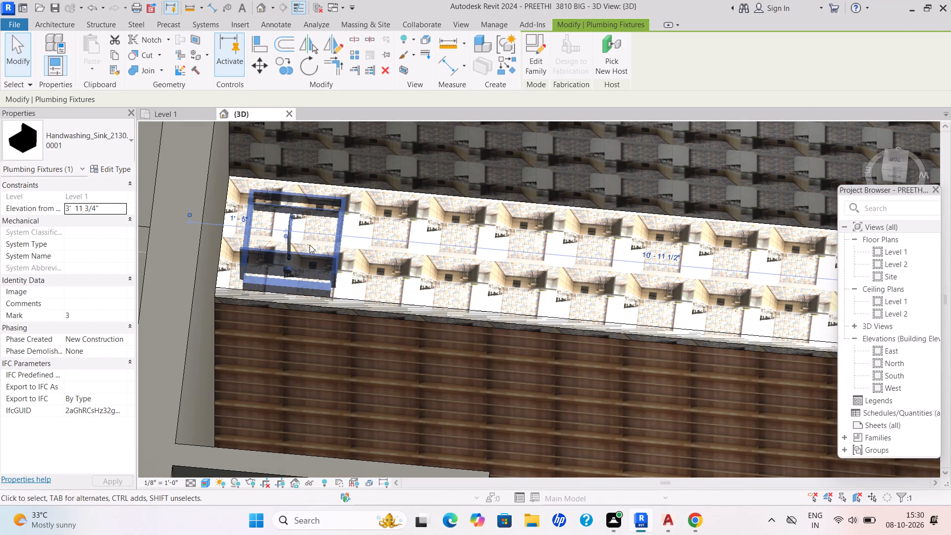
click(331, 231)
Open the Handwashing_Sink_2130.0001 family for editing to view it, and return to the project's 3D view without changing it.
click(275, 205)
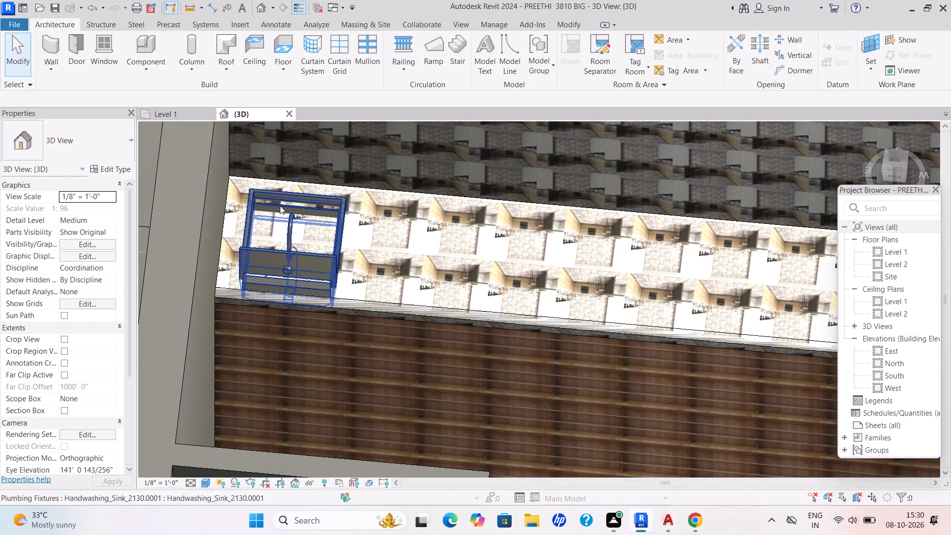
click(536, 71)
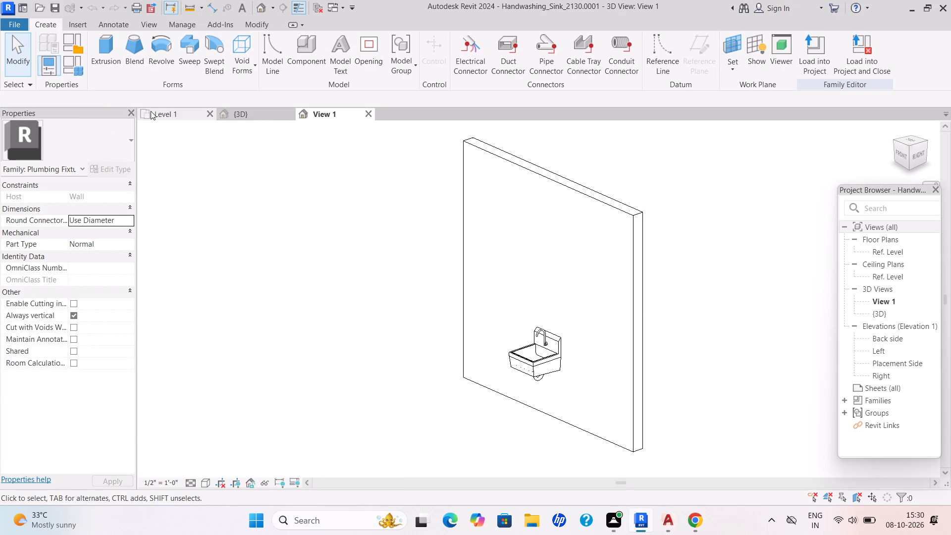
click(151, 111)
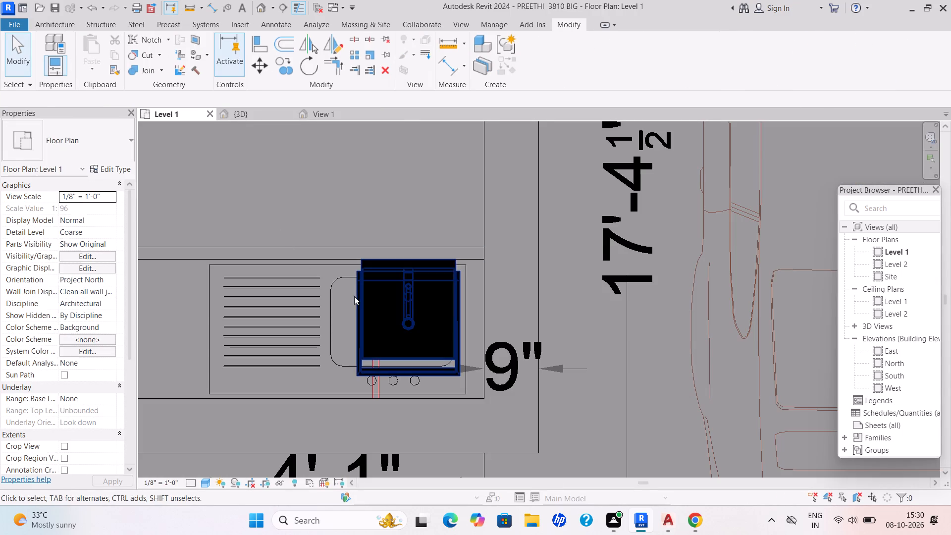
click(254, 116)
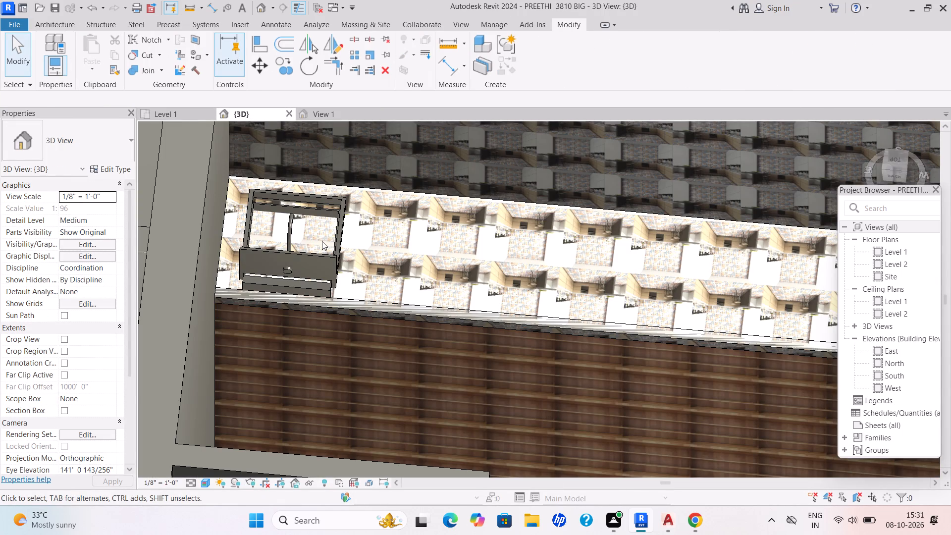
Nudge the kitchen sink higher above the countertop to an elevation of 4' 5 1/4".
click(322, 242)
click(341, 268)
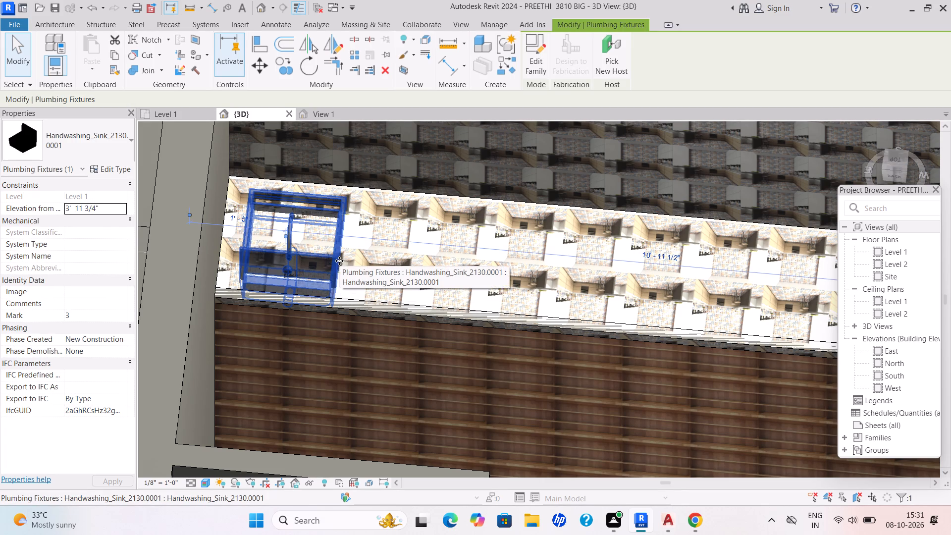
key(Up)
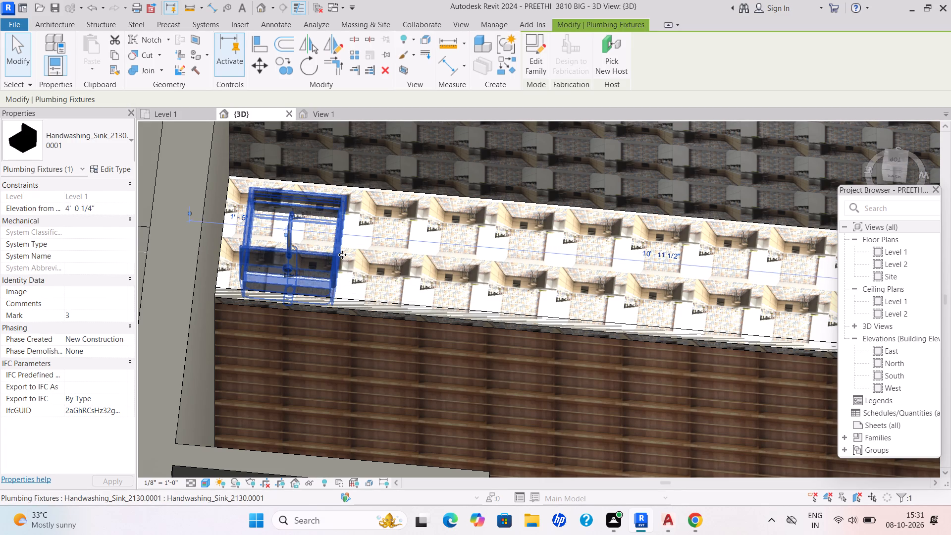
key(Up)
key(Up)
key(Up)
key(Up)
key(Up)
key(Up)
key(Up)
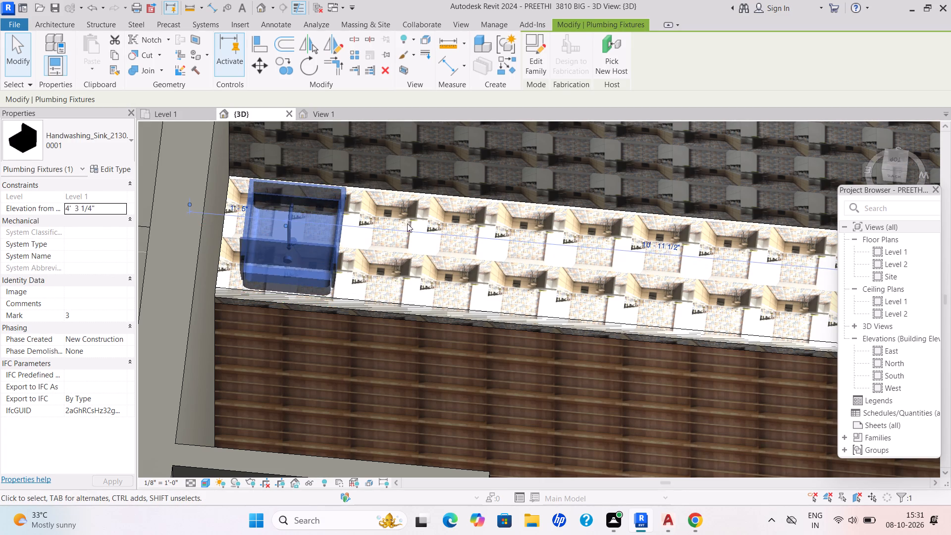
key(Up)
scroll(379, 223, up, 1)
key(Up)
key(Up)
scroll(366, 227, up, 4)
scroll(371, 219, down, 4)
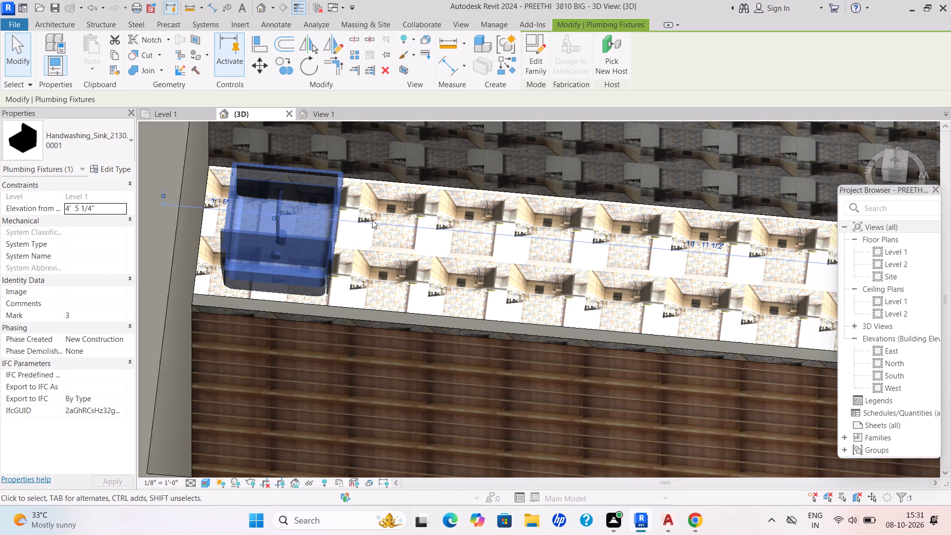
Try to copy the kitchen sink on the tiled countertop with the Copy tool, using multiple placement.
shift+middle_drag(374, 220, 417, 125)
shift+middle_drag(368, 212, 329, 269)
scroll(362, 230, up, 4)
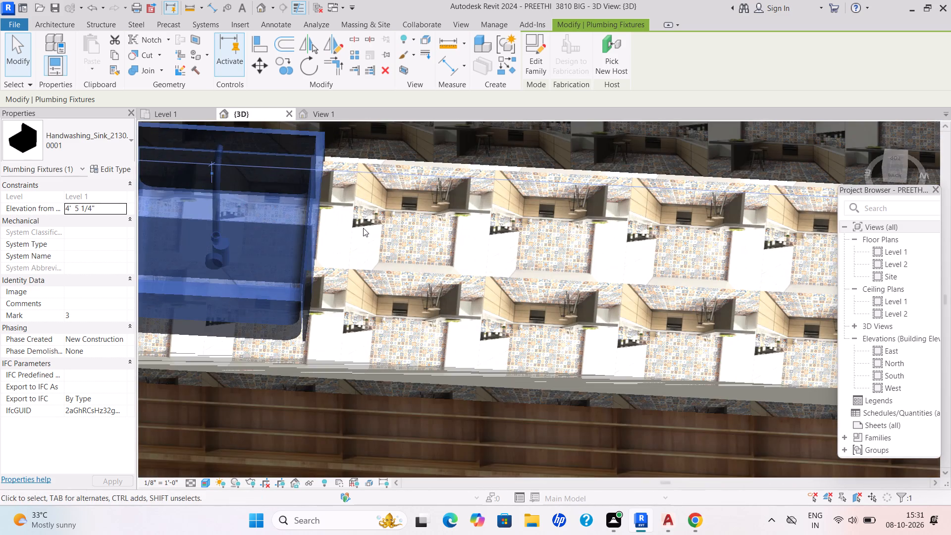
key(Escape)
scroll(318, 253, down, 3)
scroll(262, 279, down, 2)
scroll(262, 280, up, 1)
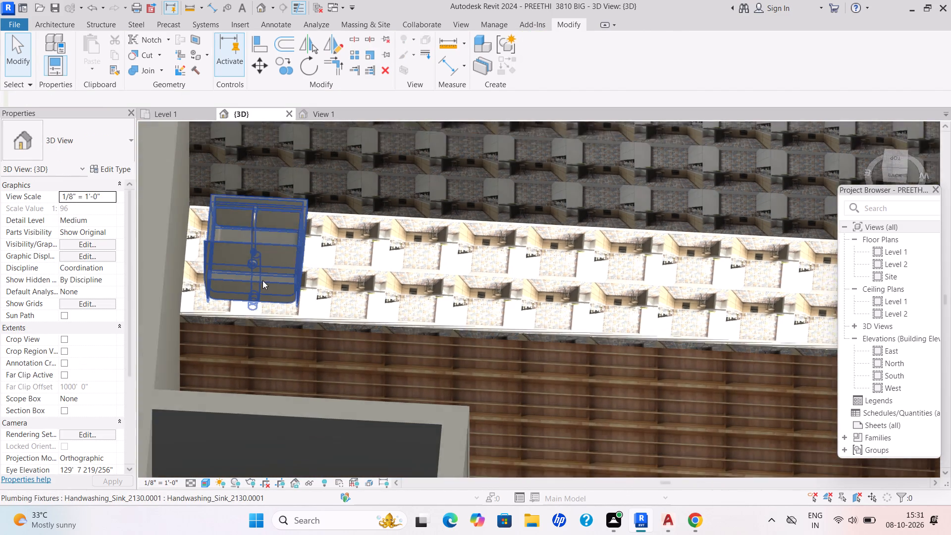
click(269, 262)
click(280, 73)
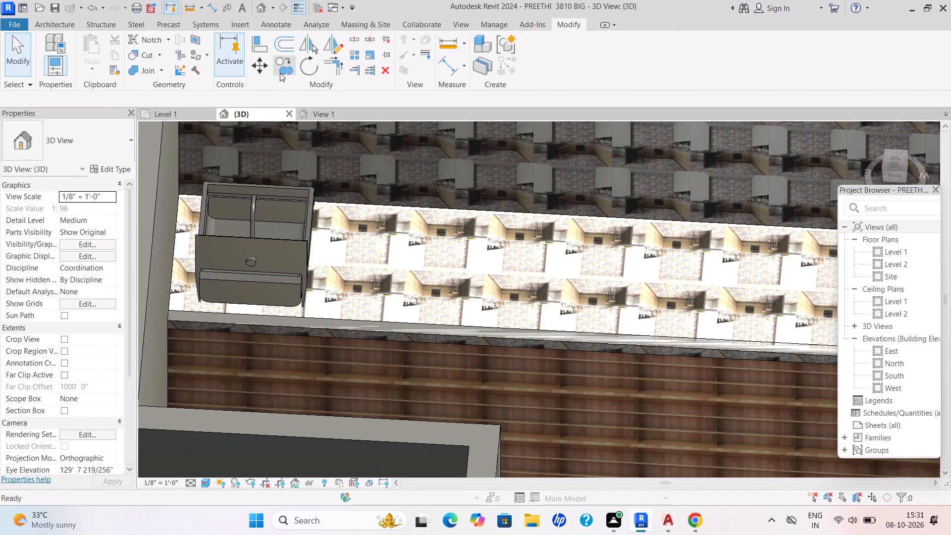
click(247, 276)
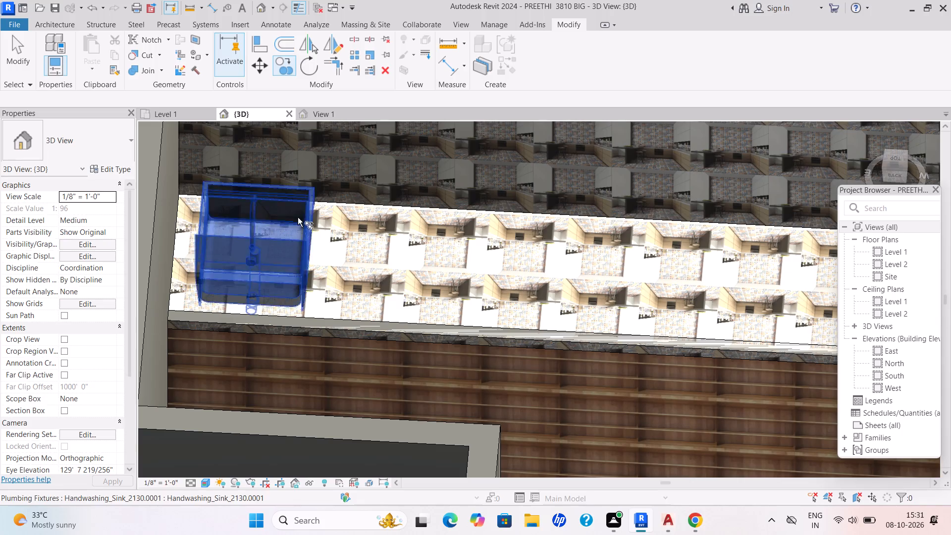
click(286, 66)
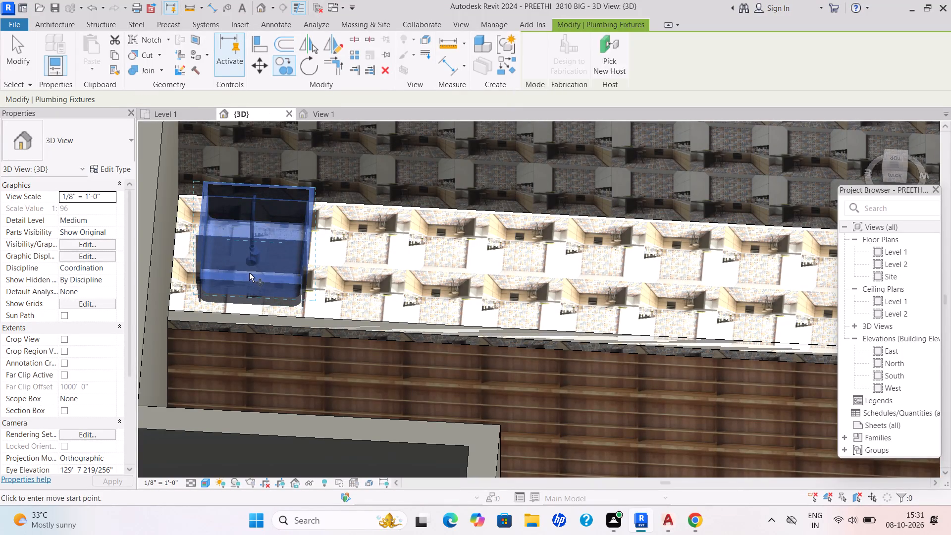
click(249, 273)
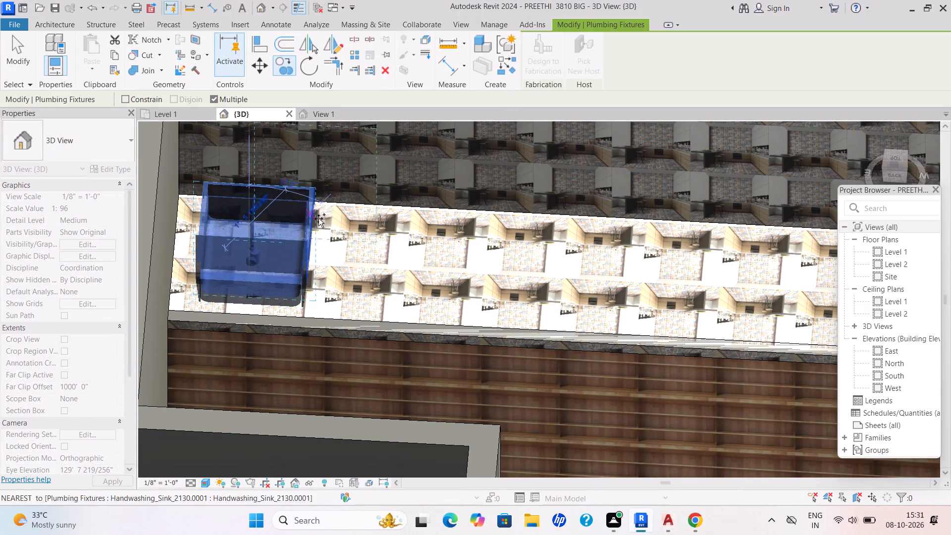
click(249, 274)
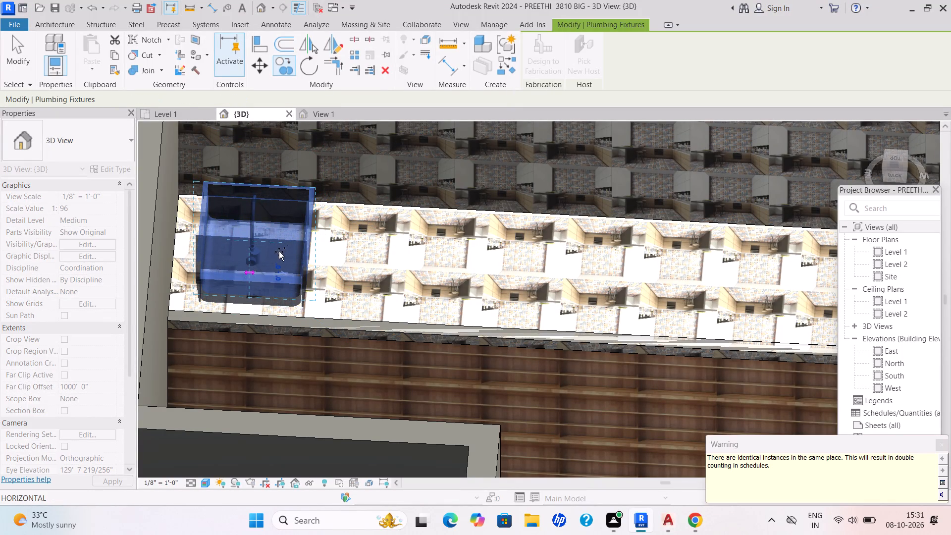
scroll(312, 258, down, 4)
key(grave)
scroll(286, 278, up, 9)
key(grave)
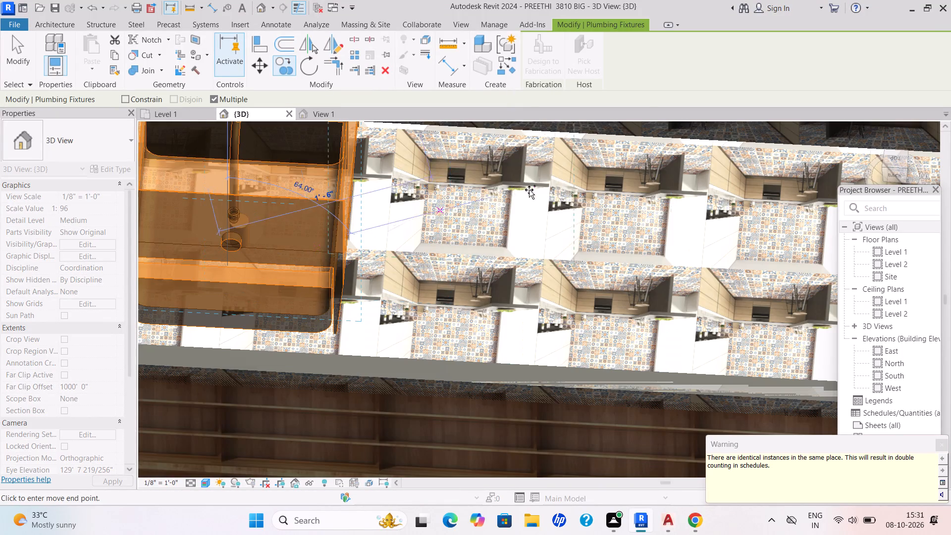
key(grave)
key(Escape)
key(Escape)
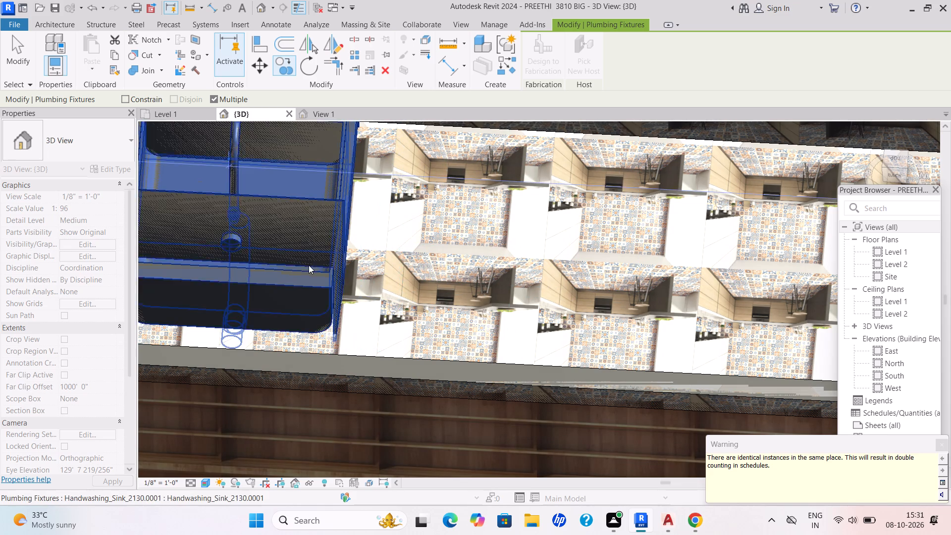
Delete the kitchen sink and its overlapping duplicate from the tiled countertop.
scroll(303, 262, down, 11)
scroll(290, 240, up, 6)
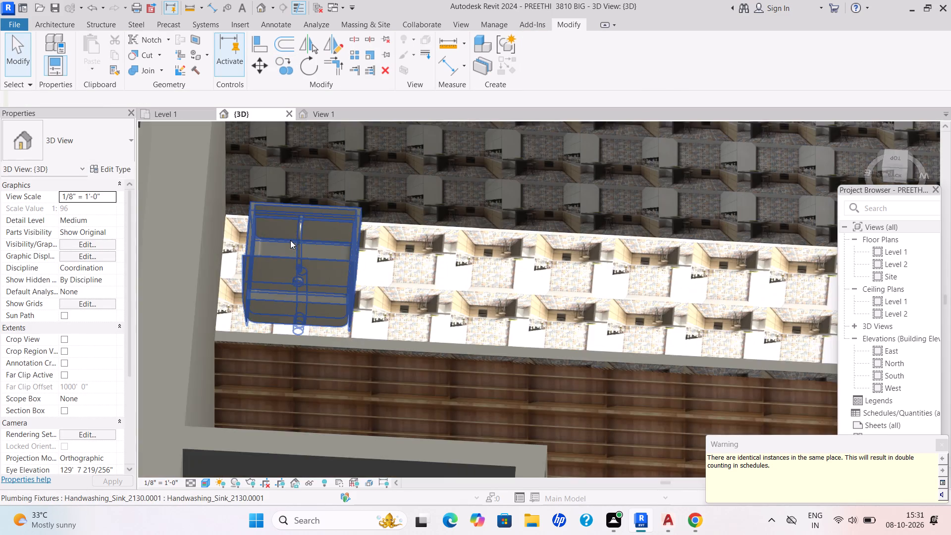
scroll(290, 240, up, 6)
scroll(387, 253, down, 7)
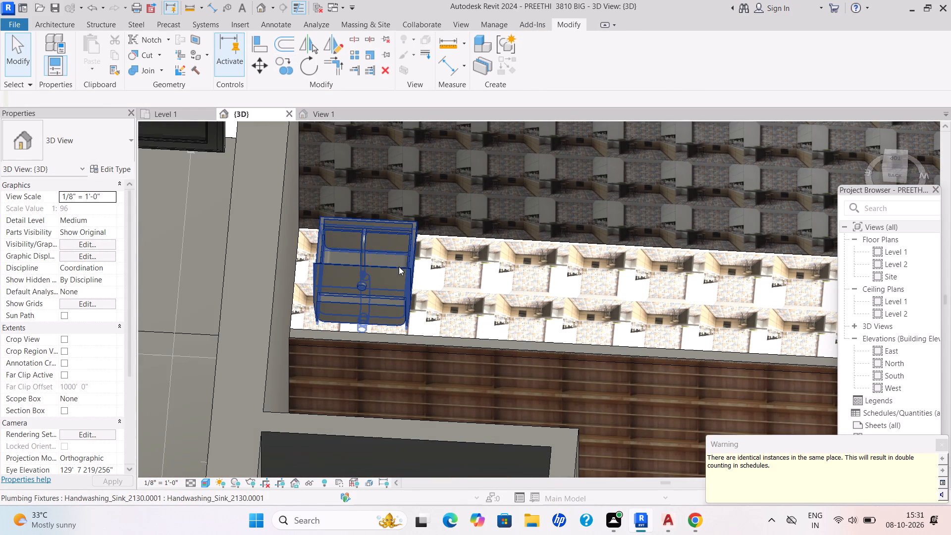
click(399, 267)
key(Delete)
key(Delete)
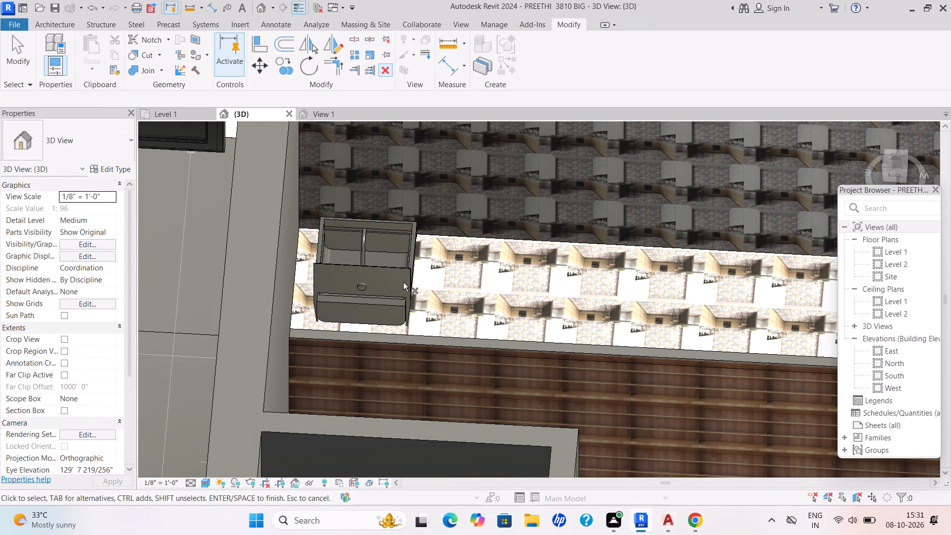
key(Delete)
click(404, 286)
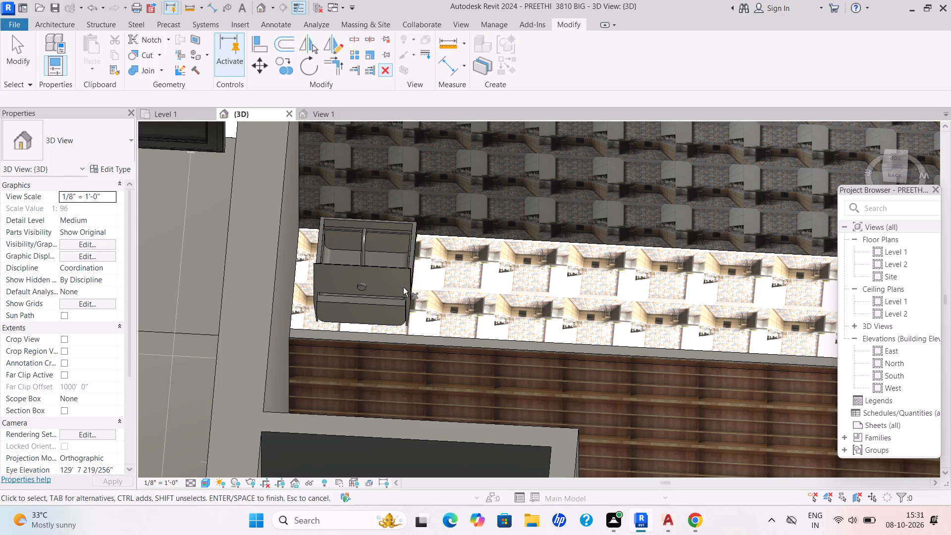
key(Delete)
key(Delete)
click(399, 297)
key(Delete)
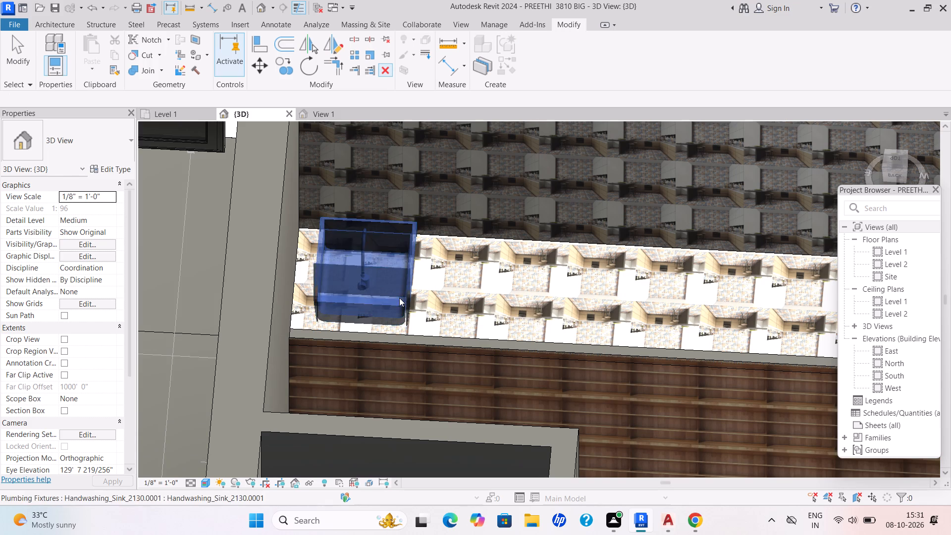
key(Delete)
Examine the three floor blocks in the 3D view and their layouts in the Level 1 floor plan.
scroll(409, 300, down, 7)
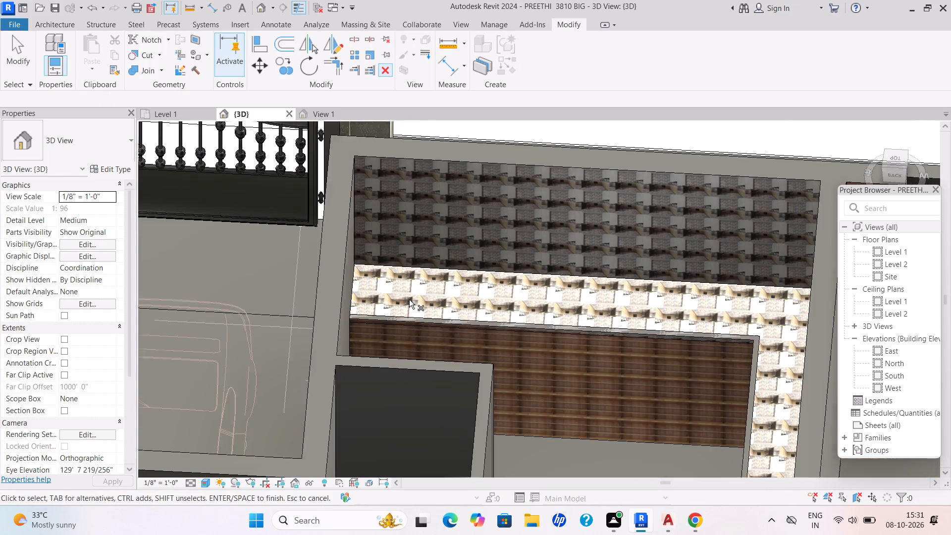
scroll(409, 300, down, 15)
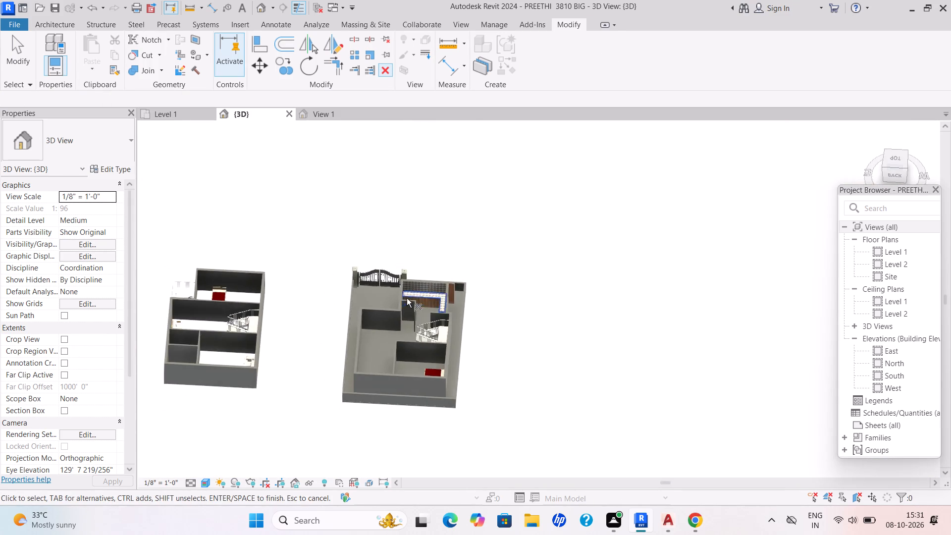
shift+middle_drag(384, 400, 167, 468)
shift+scroll(166, 467, up, 1)
shift+middle_drag(310, 320, 286, 301)
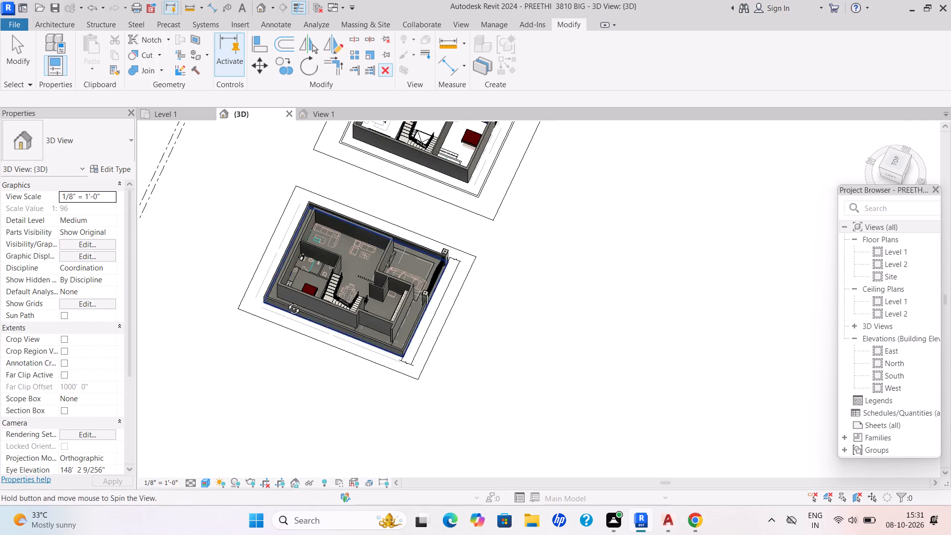
shift+middle_drag(286, 301, 243, 223)
middle_drag(393, 312, 298, 255)
shift+scroll(298, 256, up, 2)
scroll(579, 285, up, 2)
middle_drag(547, 303, 326, 400)
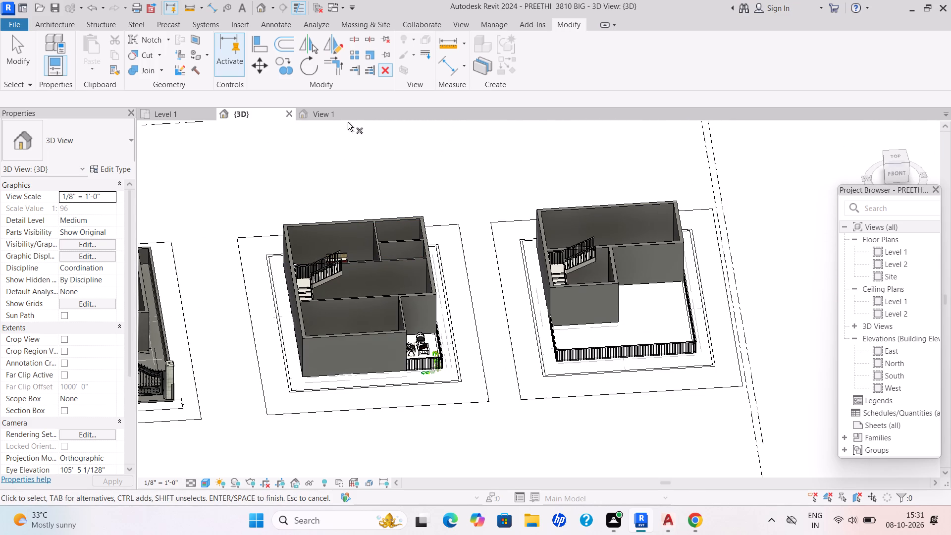
click(161, 114)
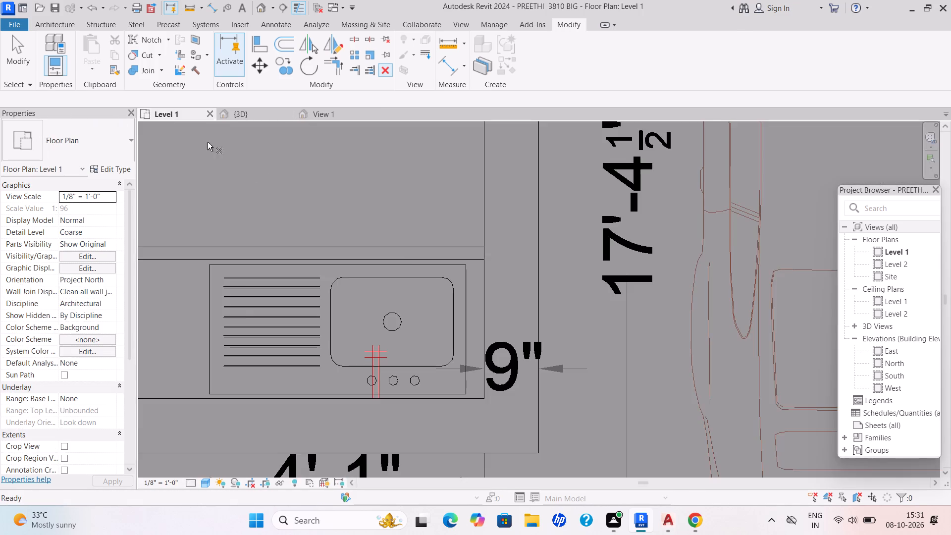
scroll(402, 255, down, 16)
middle_drag(398, 285, 185, 319)
scroll(183, 319, down, 1)
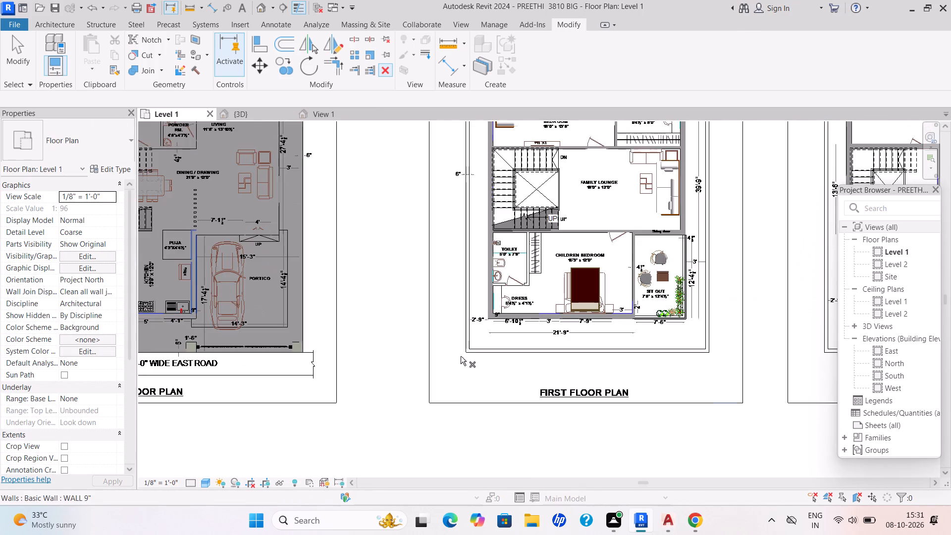
middle_drag(700, 379, 357, 400)
scroll(747, 269, down, 2)
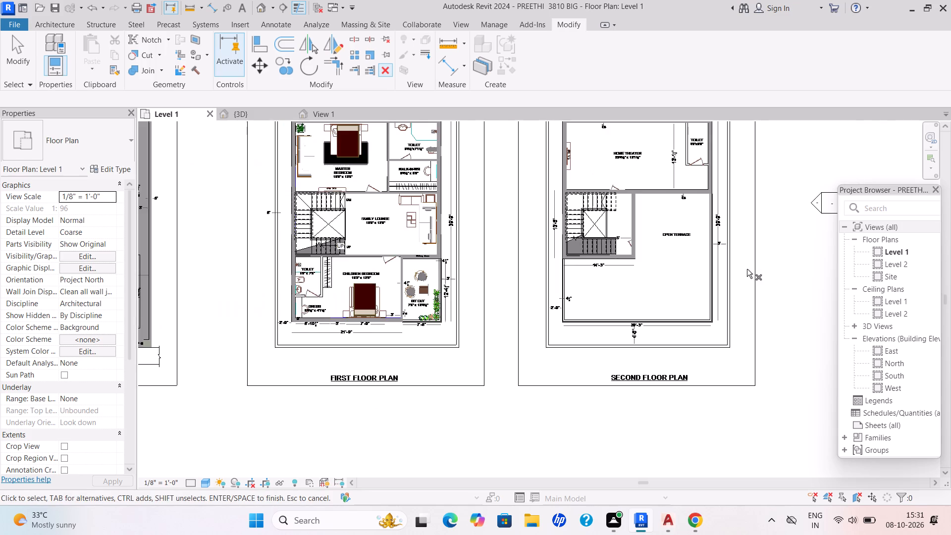
scroll(746, 270, down, 2)
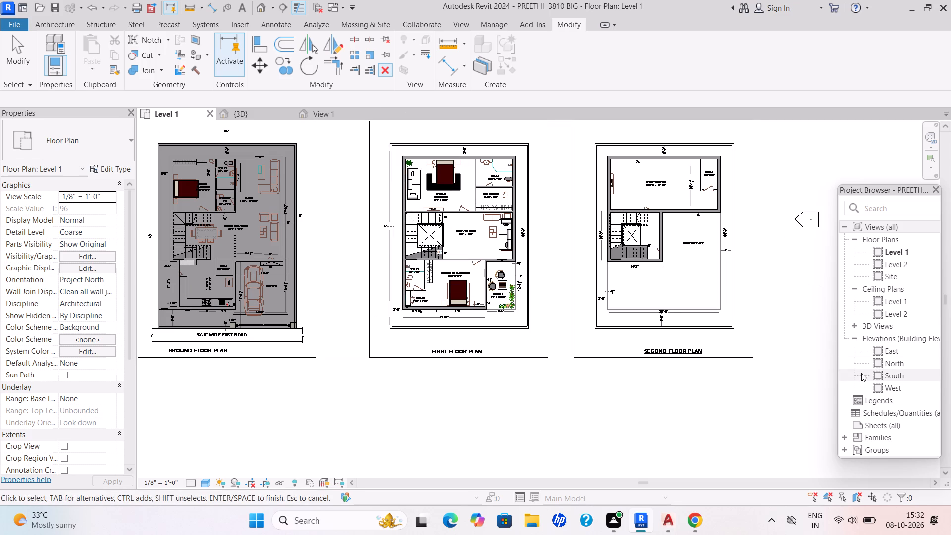
Open the South building elevation and examine the existing level lines against the three floor blocks.
double_click(901, 374)
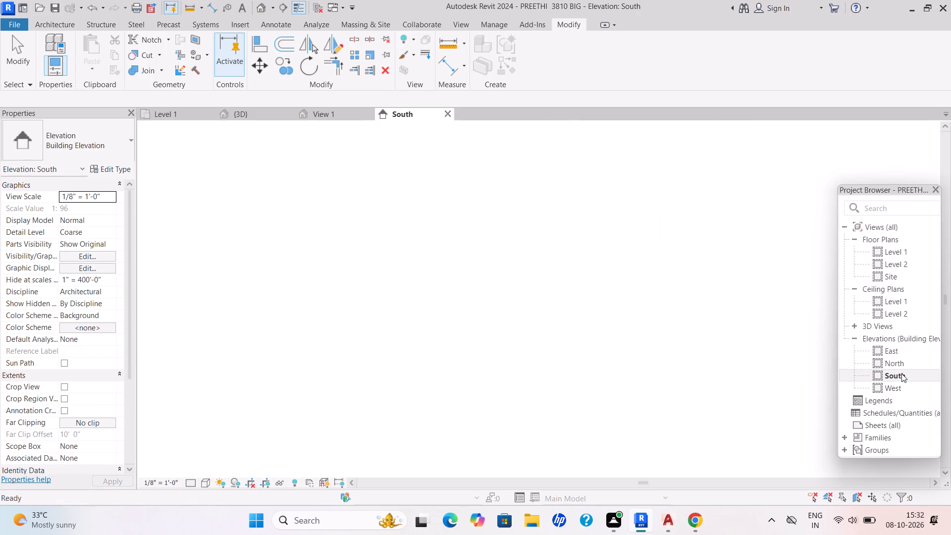
scroll(550, 304, down, 2)
scroll(512, 301, up, 3)
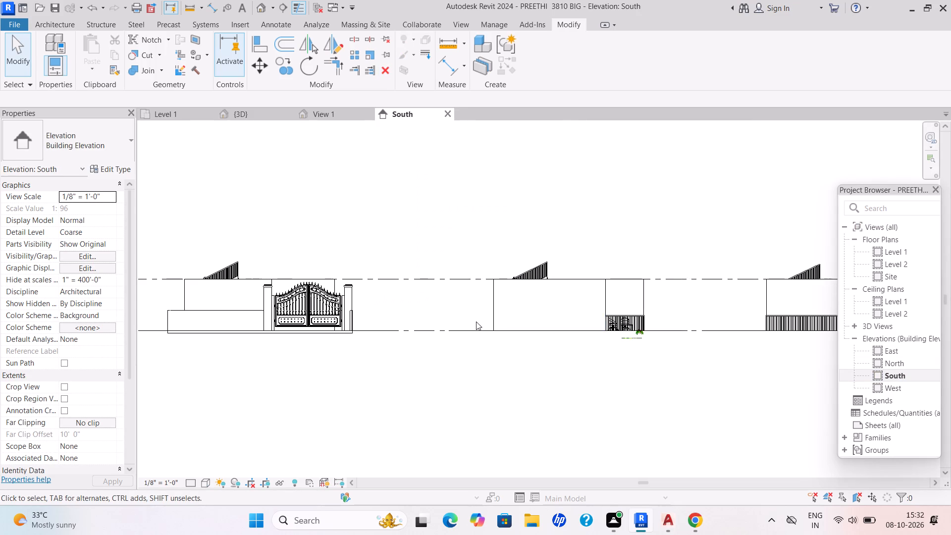
scroll(475, 320, up, 1)
middle_drag(471, 321, 423, 344)
scroll(446, 340, down, 3)
middle_drag(521, 304, 466, 305)
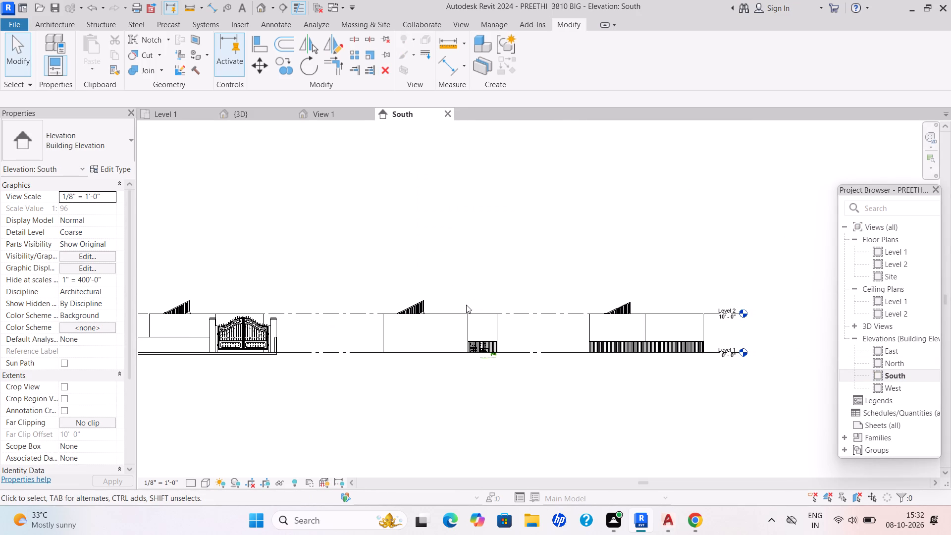
scroll(466, 305, up, 2)
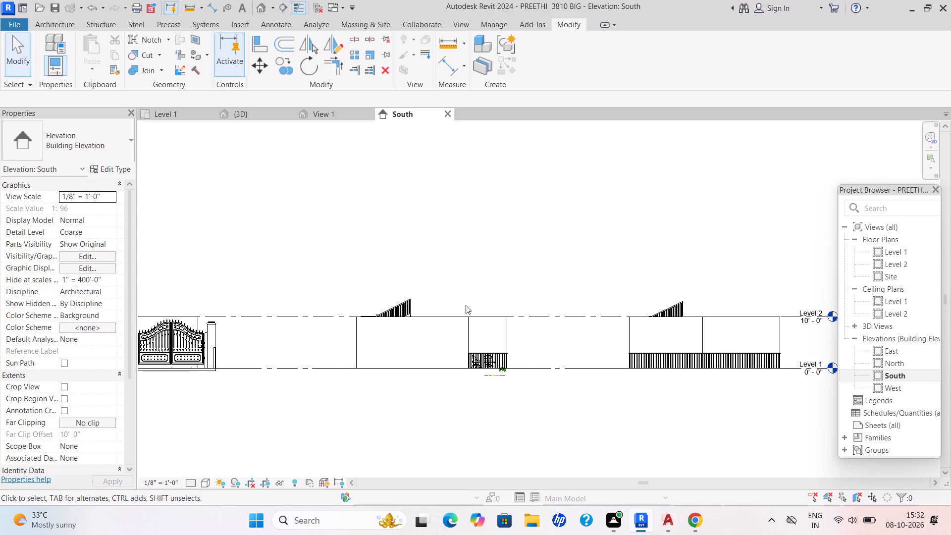
scroll(466, 305, down, 2)
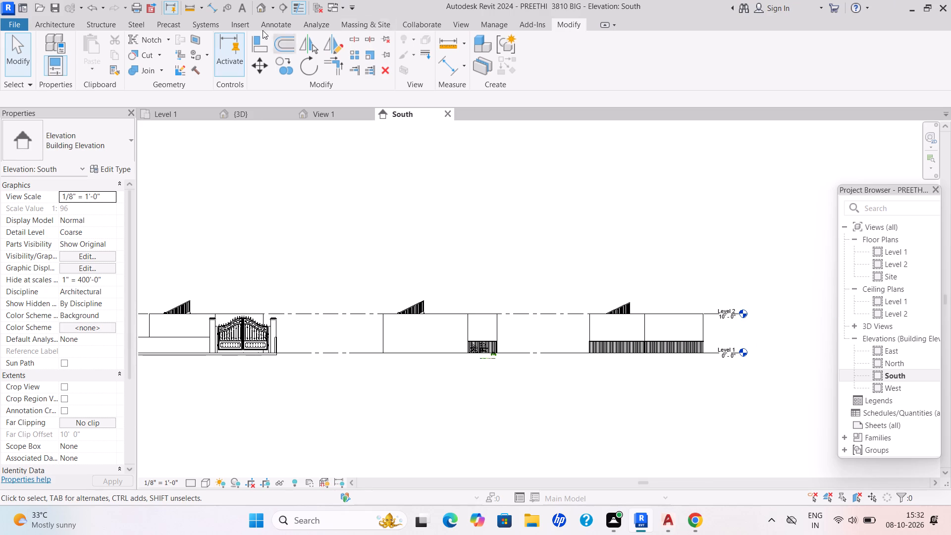
Add a new level with a plan view, offset 11' above Level 2, using Pick Lines.
click(63, 28)
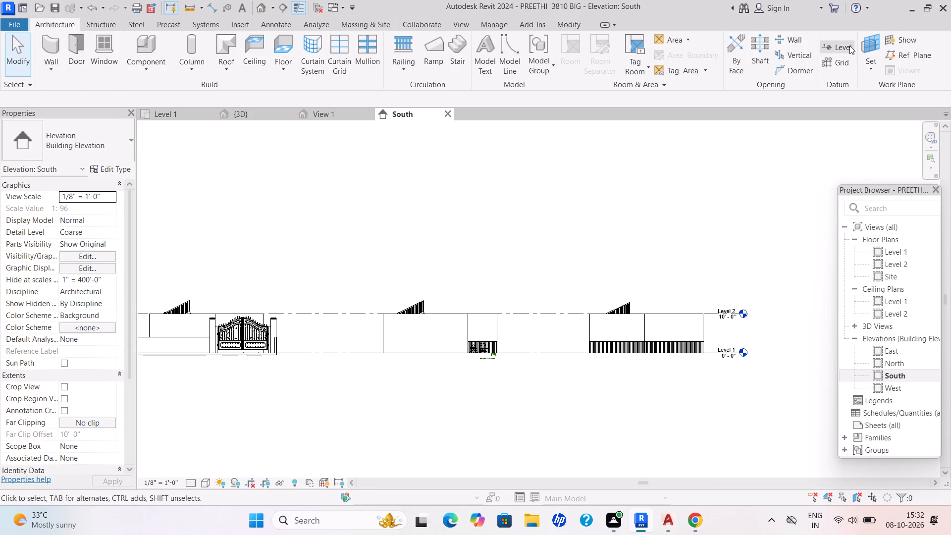
click(849, 46)
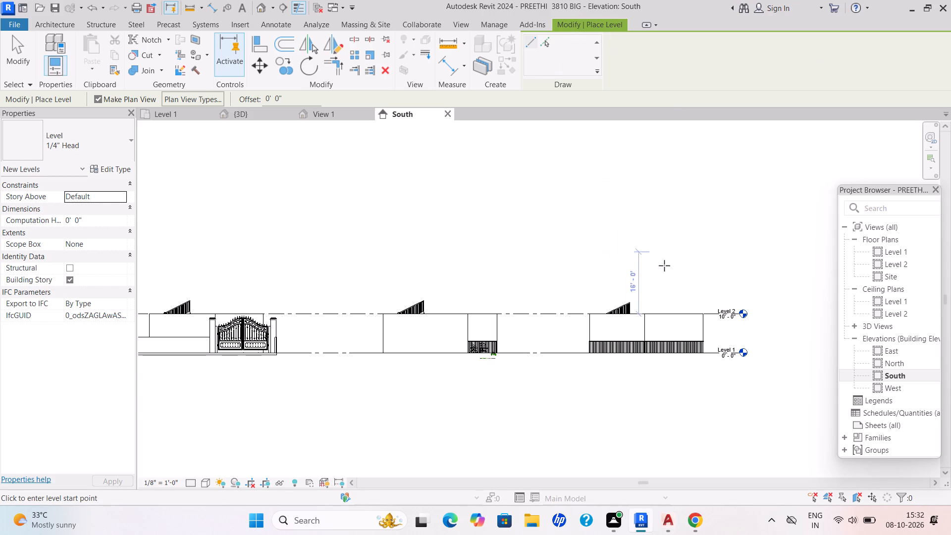
scroll(701, 320, up, 4)
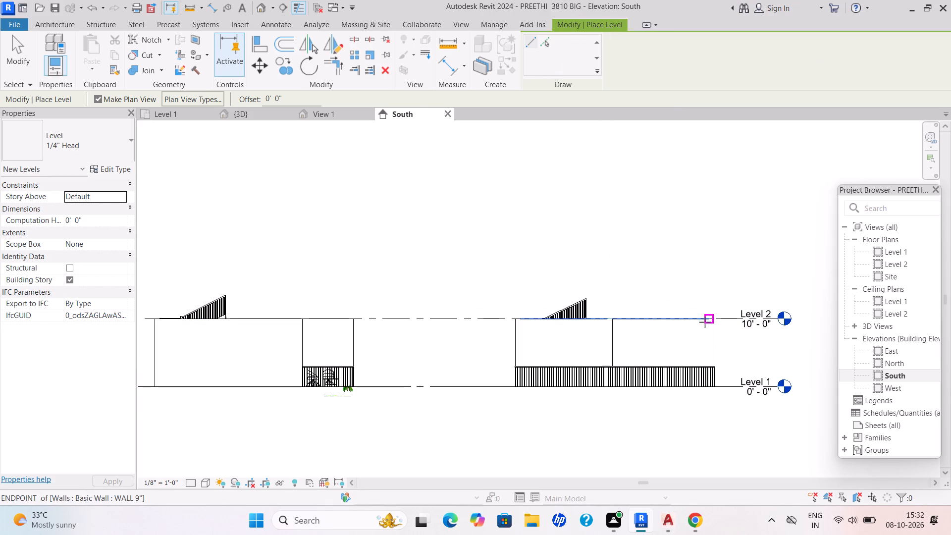
click(544, 44)
drag(294, 102, 236, 107)
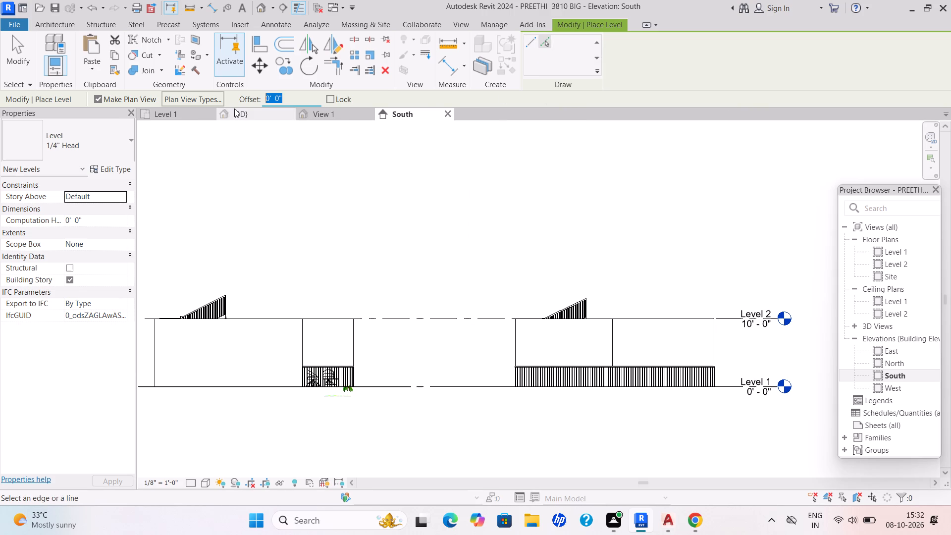
key(BackSpace)
text(11')
key(Return)
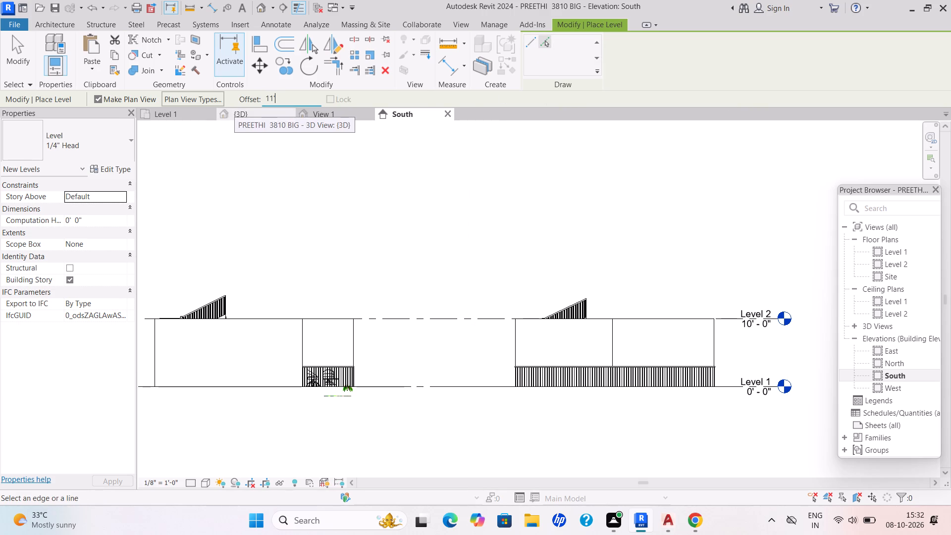
click(734, 316)
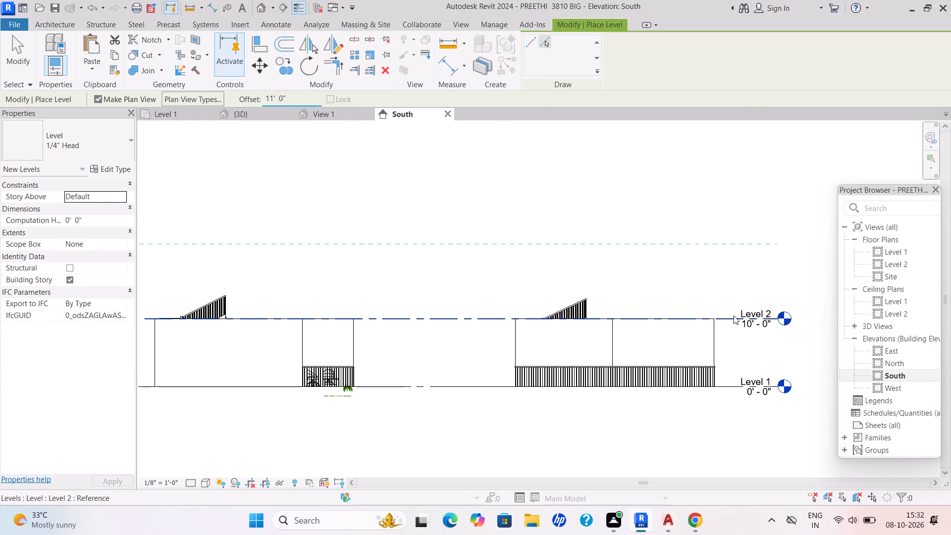
key(Escape)
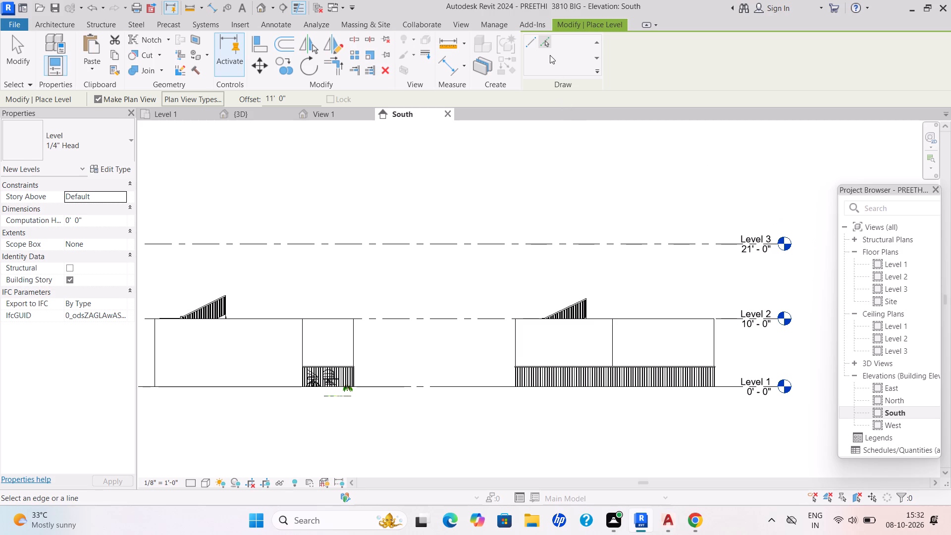
Add another level with a plan view, offset 10' 6" above Level 3, using Pick Lines in the South elevation.
click(545, 44)
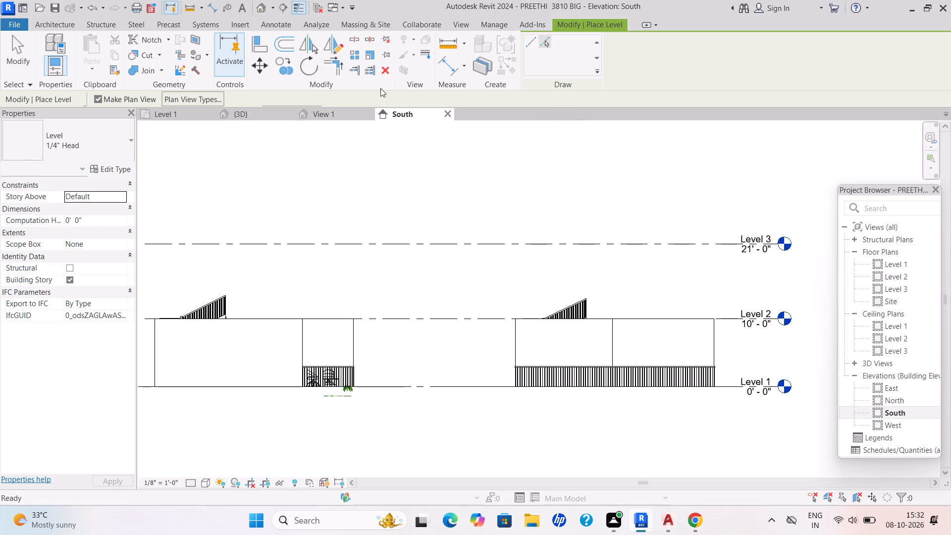
drag(298, 101, 242, 99)
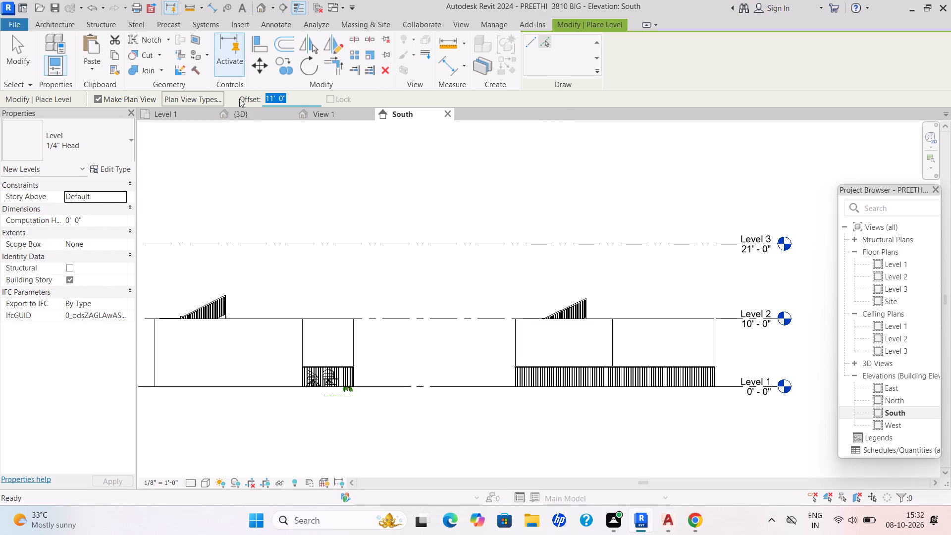
key(BackSpace)
text(10'6")
key(Return)
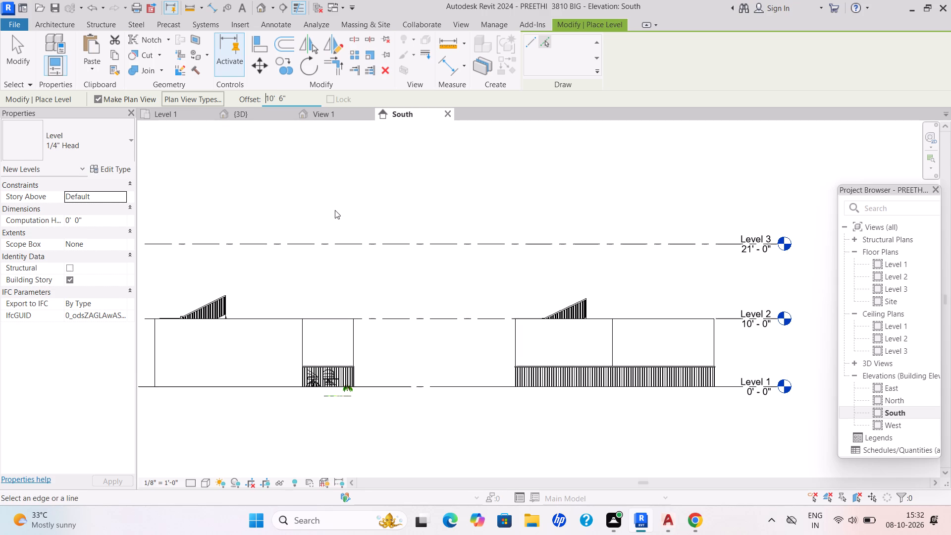
click(428, 240)
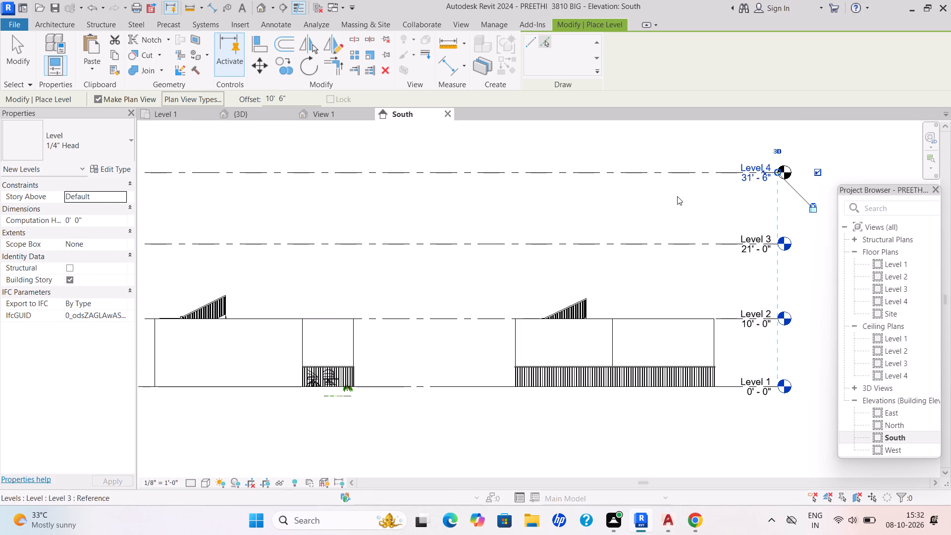
key(Escape)
scroll(813, 189, down, 6)
middle_drag(802, 203, 635, 267)
scroll(636, 266, up, 1)
scroll(652, 255, down, 1)
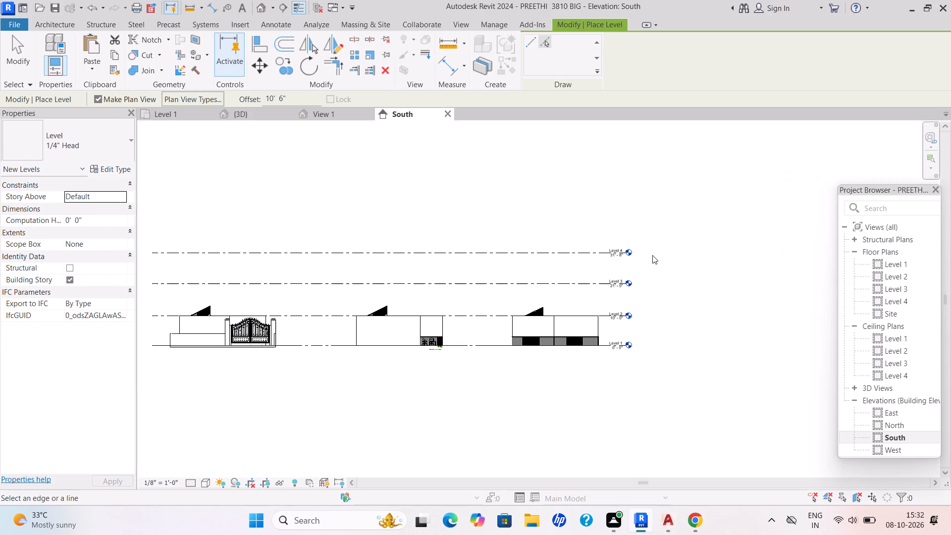
scroll(652, 255, down, 2)
Examine the three floor blocks and the level lines from several angles in the 3D view.
click(242, 111)
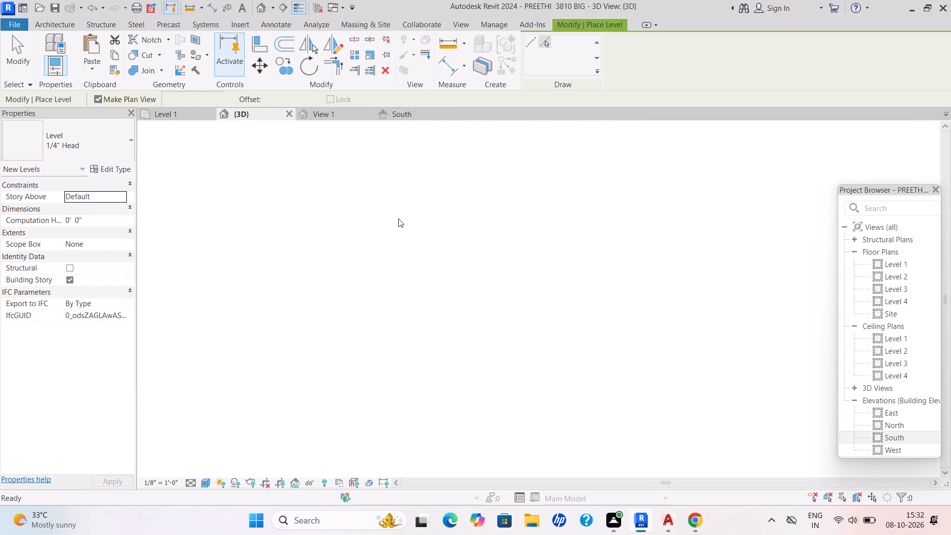
scroll(399, 219, down, 4)
scroll(420, 237, up, 3)
scroll(438, 238, down, 4)
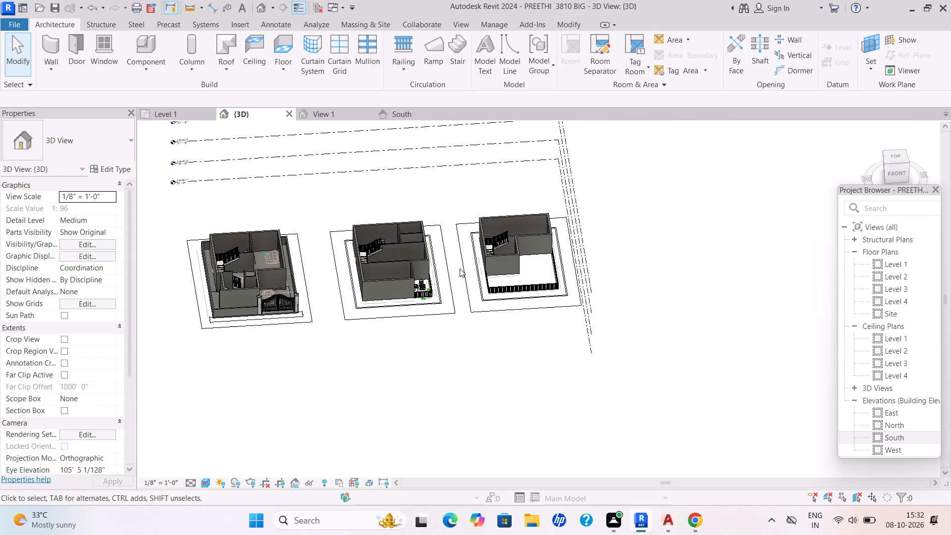
shift+middle_drag(459, 273, 470, 235)
shift+middle_drag(392, 277, 356, 235)
shift+scroll(359, 237, up, 1)
scroll(394, 297, up, 3)
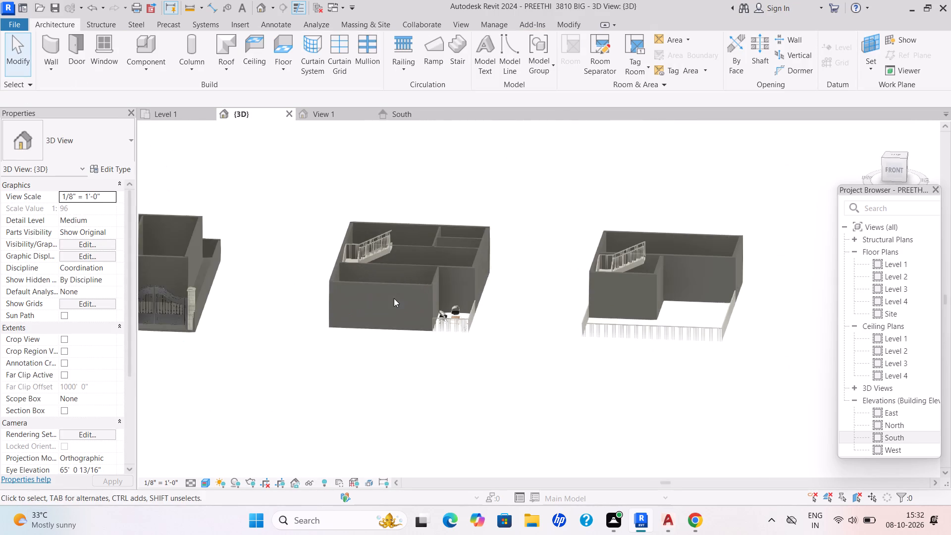
scroll(394, 298, up, 3)
shift+middle_drag(401, 312, 420, 344)
middle_drag(414, 352, 406, 381)
scroll(409, 359, down, 3)
middle_click(407, 376)
scroll(407, 376, down, 1)
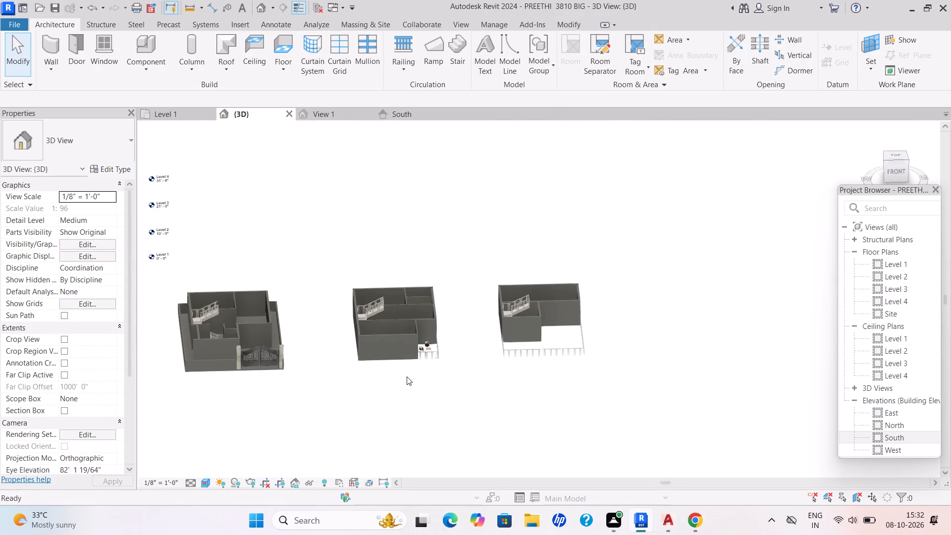
shift+middle_drag(407, 376, 372, 376)
shift+scroll(370, 376, up, 6)
middle_drag(0, 534, 32, 534)
scroll(31, 534, down, 2)
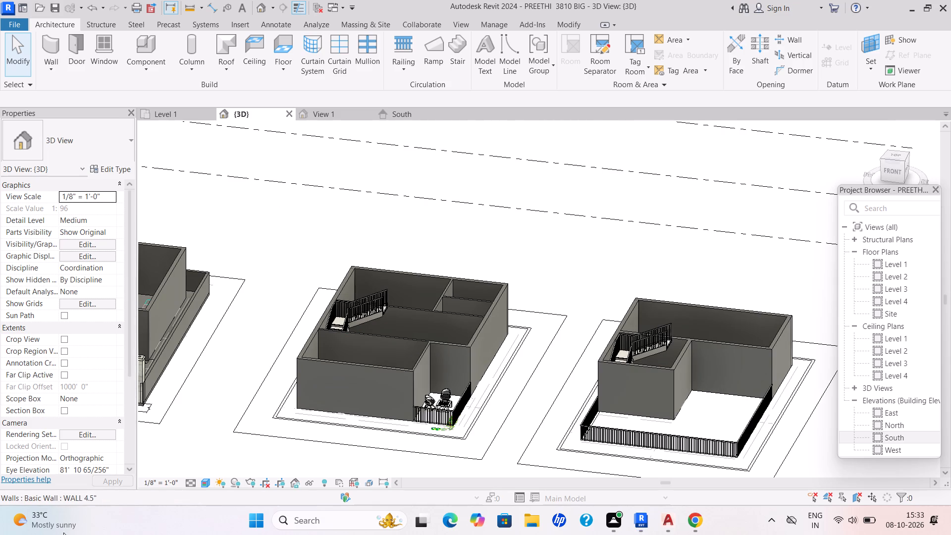
scroll(413, 402, down, 5)
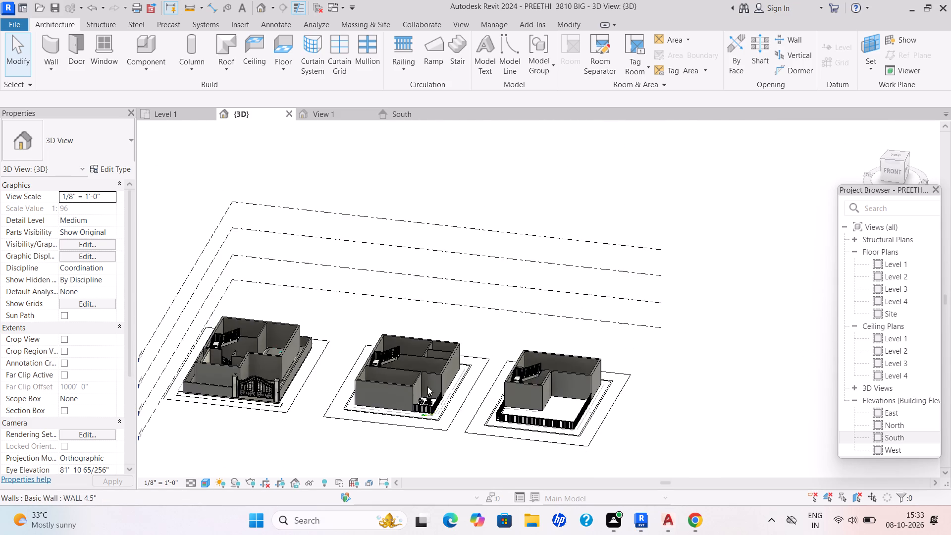
scroll(445, 384, up, 3)
scroll(375, 374, down, 3)
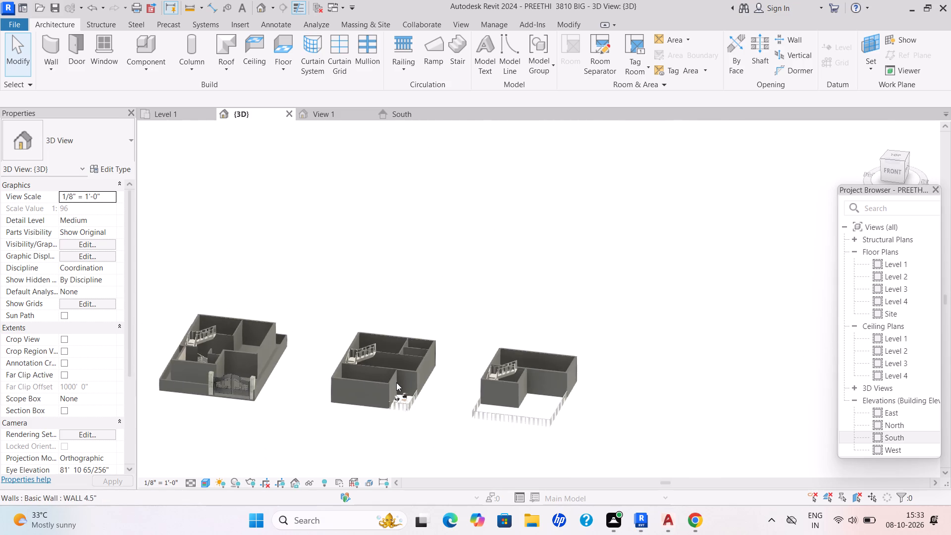
scroll(396, 383, up, 4)
middle_drag(405, 391, 454, 363)
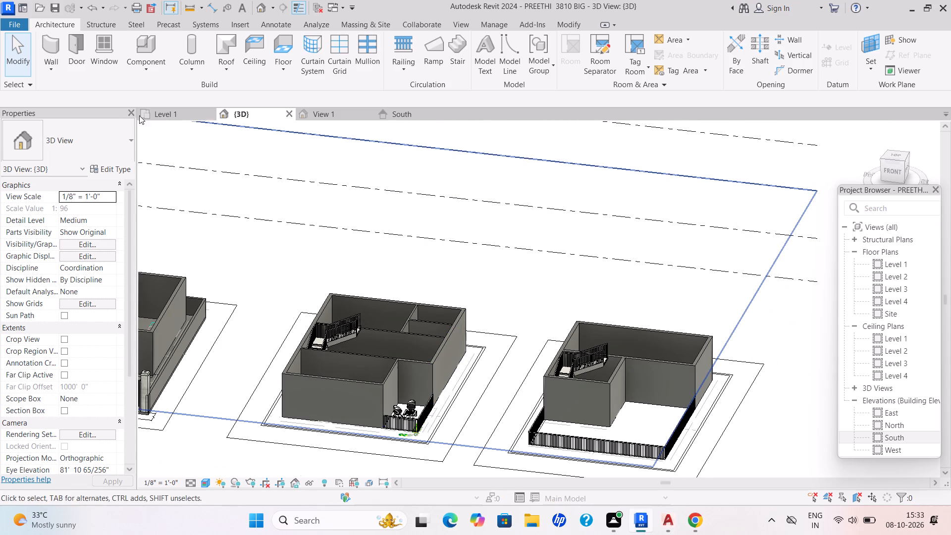
In the Level 1 plan, create a 6" floor of about 1168 SF with a rectangular boundary around the First Floor Plan's outer walls and sit-out.
click(161, 115)
scroll(272, 203, down, 1)
middle_drag(291, 290, 289, 298)
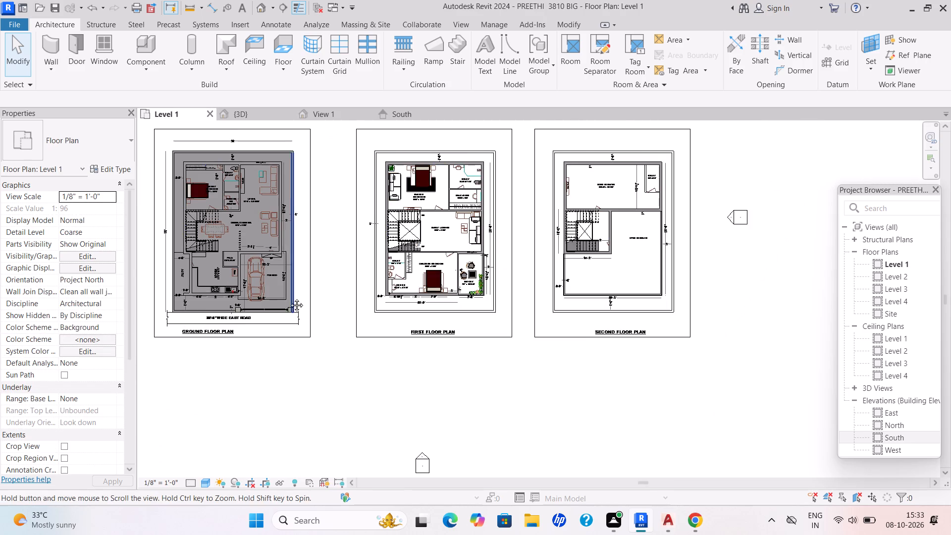
middle_drag(289, 298, 268, 346)
scroll(277, 342, down, 1)
scroll(278, 342, up, 1)
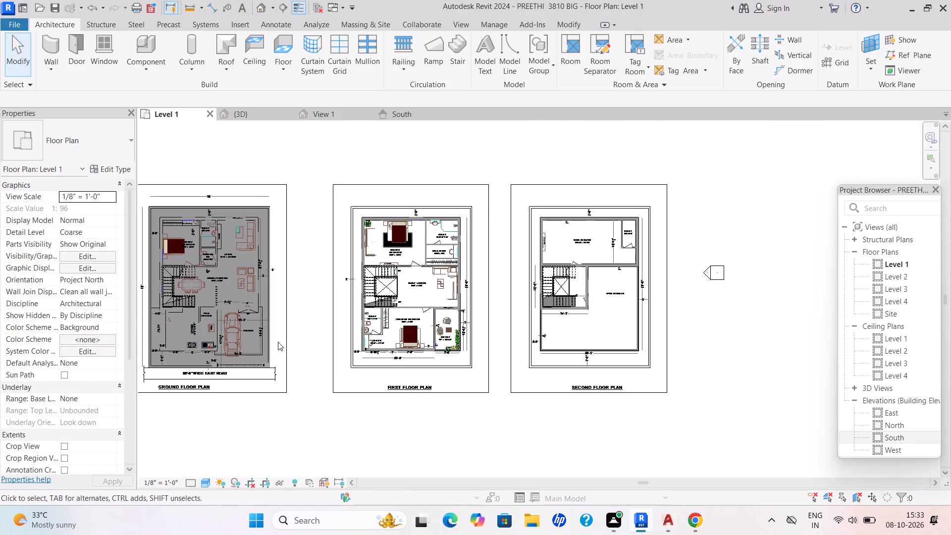
scroll(278, 342, up, 1)
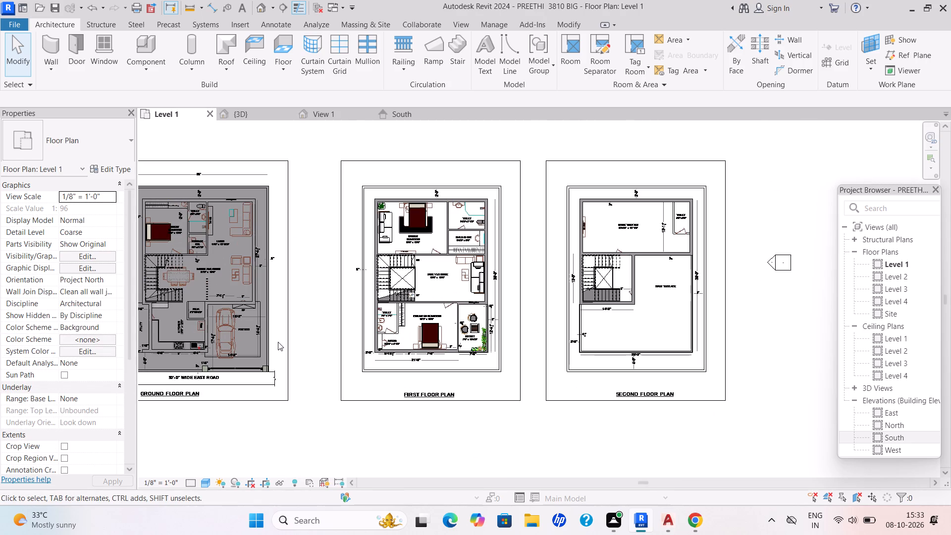
scroll(423, 328, up, 2)
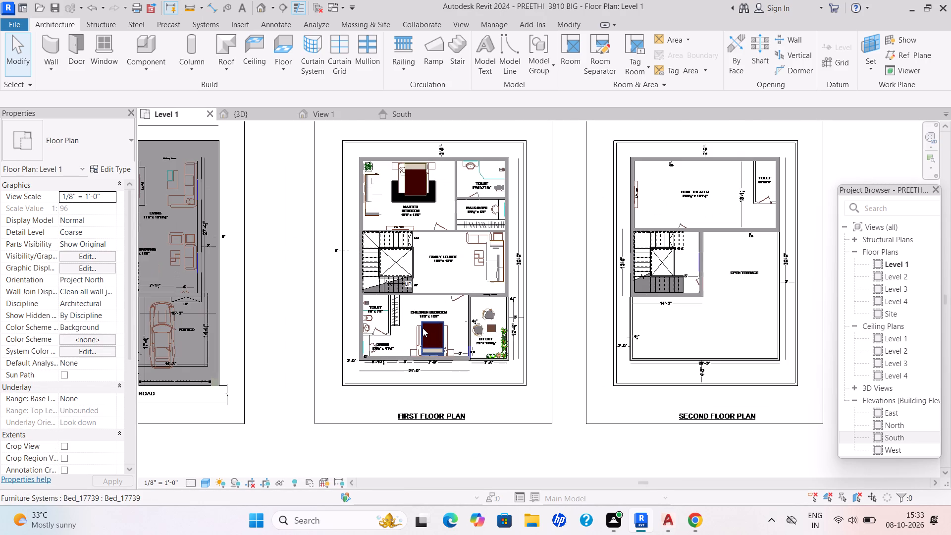
scroll(423, 328, down, 3)
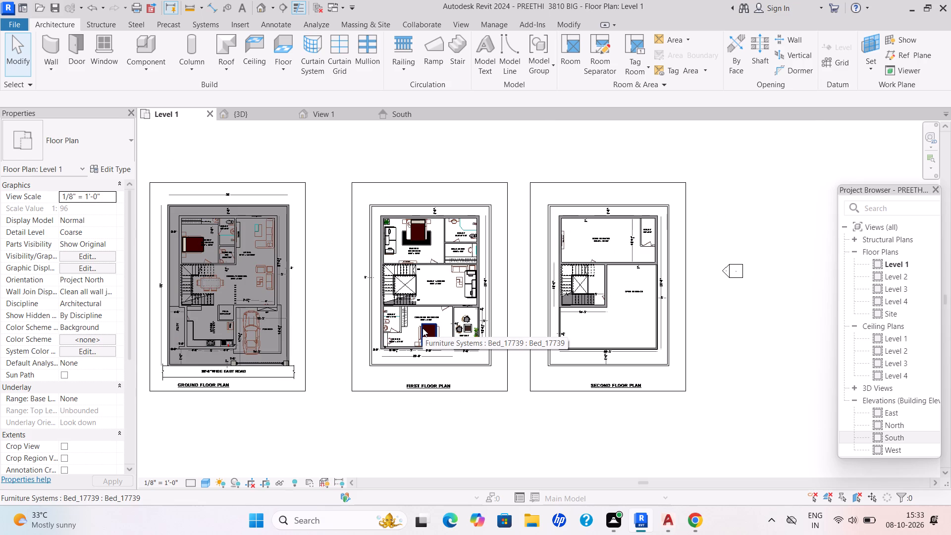
click(286, 72)
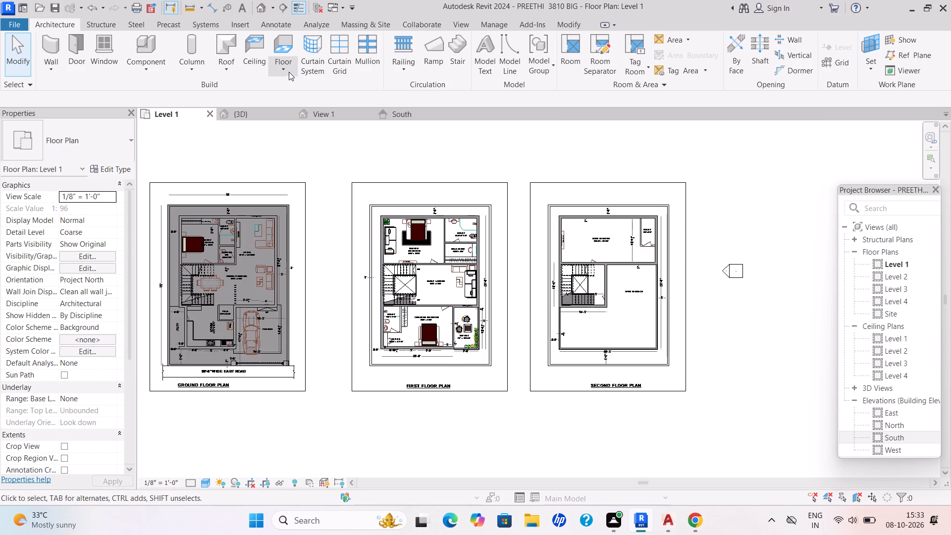
click(302, 92)
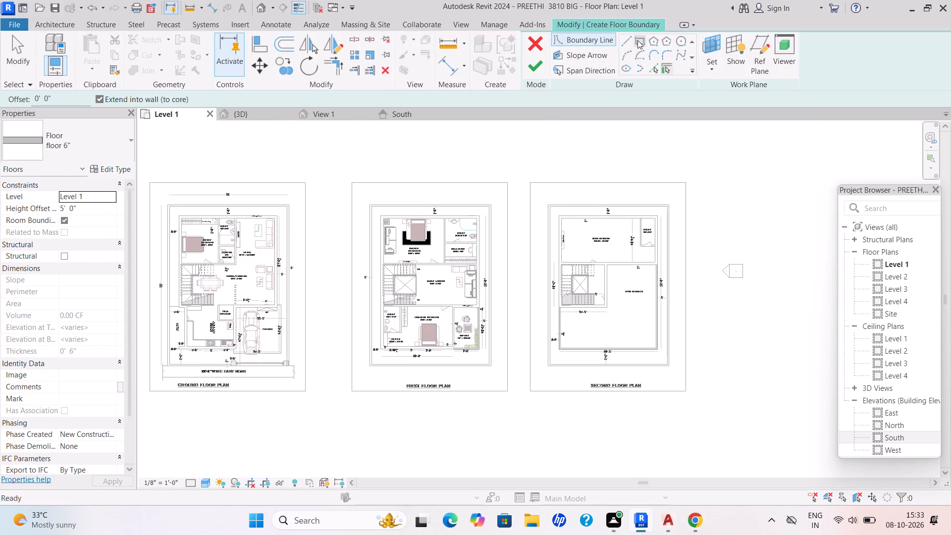
drag(641, 42, 650, 42)
scroll(353, 295, up, 4)
scroll(413, 169, up, 3)
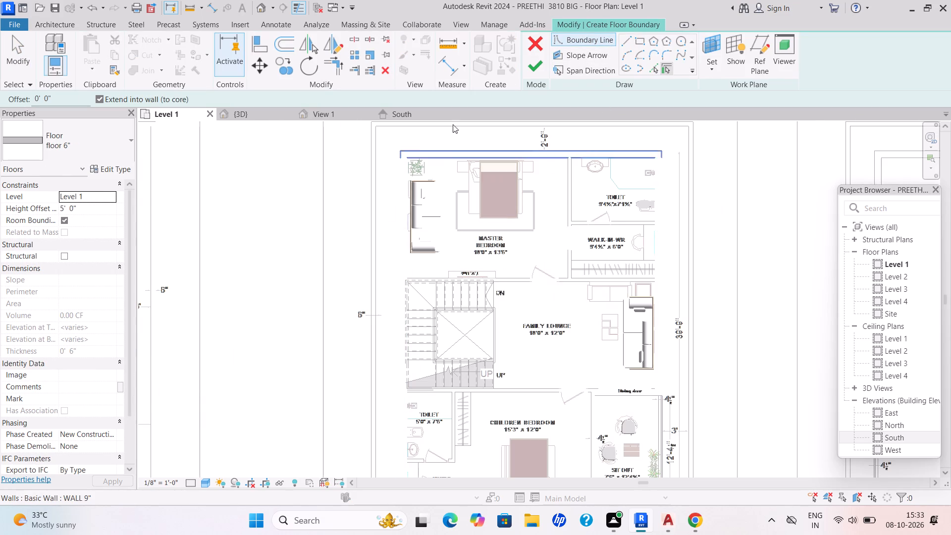
click(644, 42)
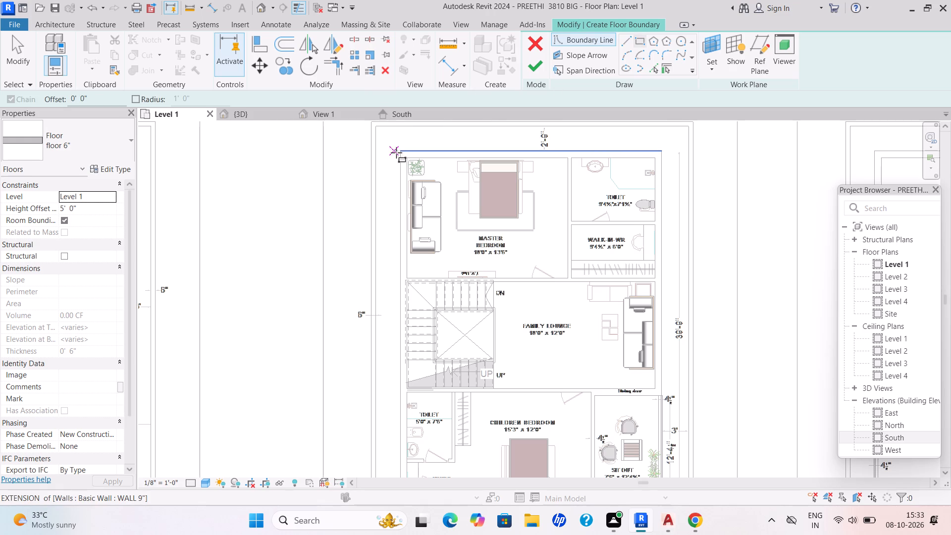
click(399, 153)
scroll(536, 379, down, 1)
middle_drag(536, 381, 529, 182)
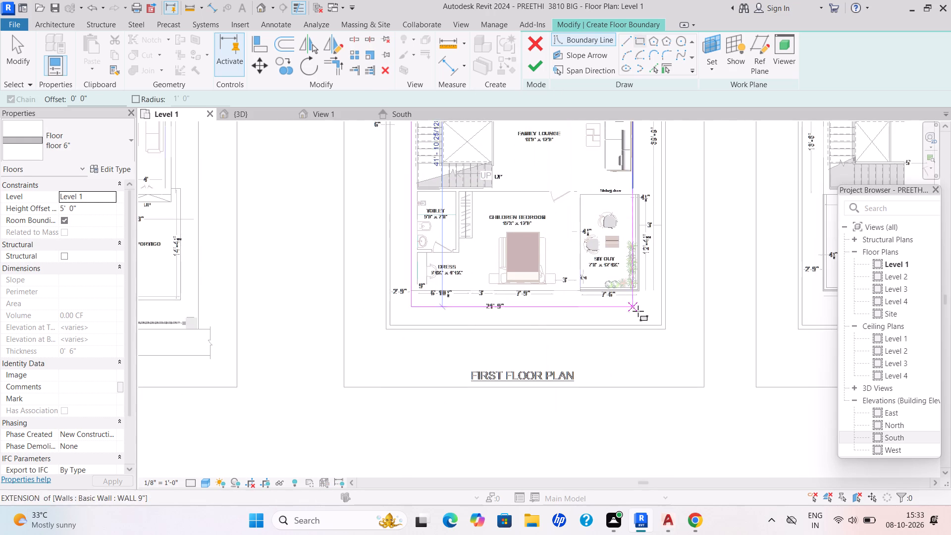
scroll(633, 304, up, 2)
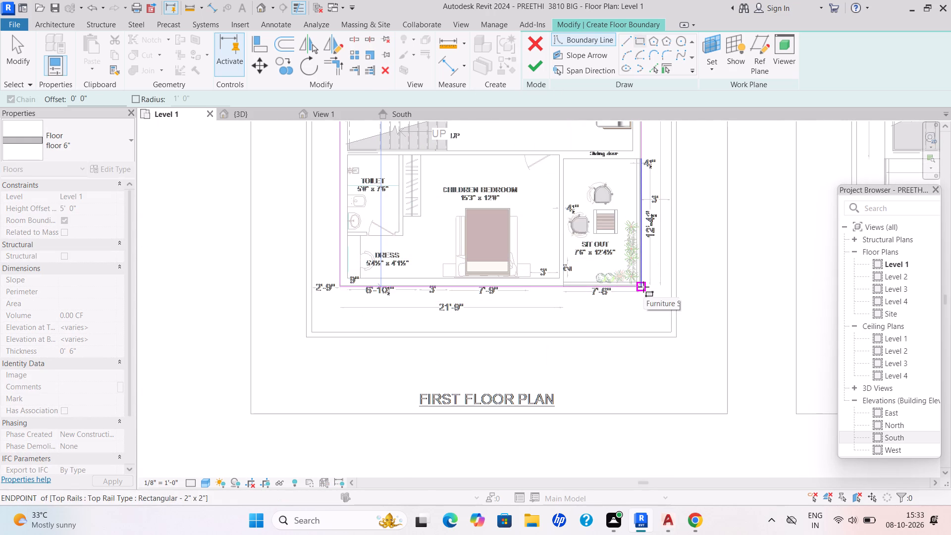
scroll(643, 287, up, 4)
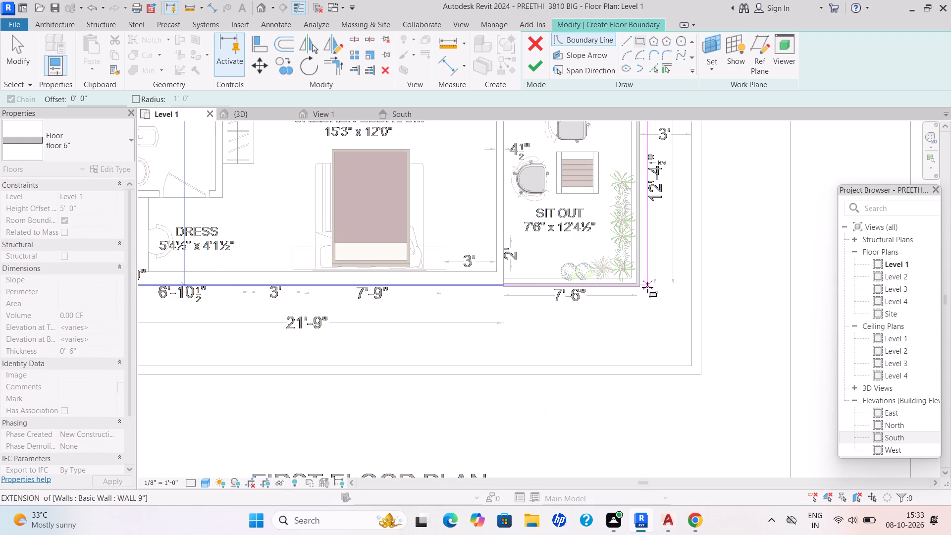
scroll(647, 286, down, 4)
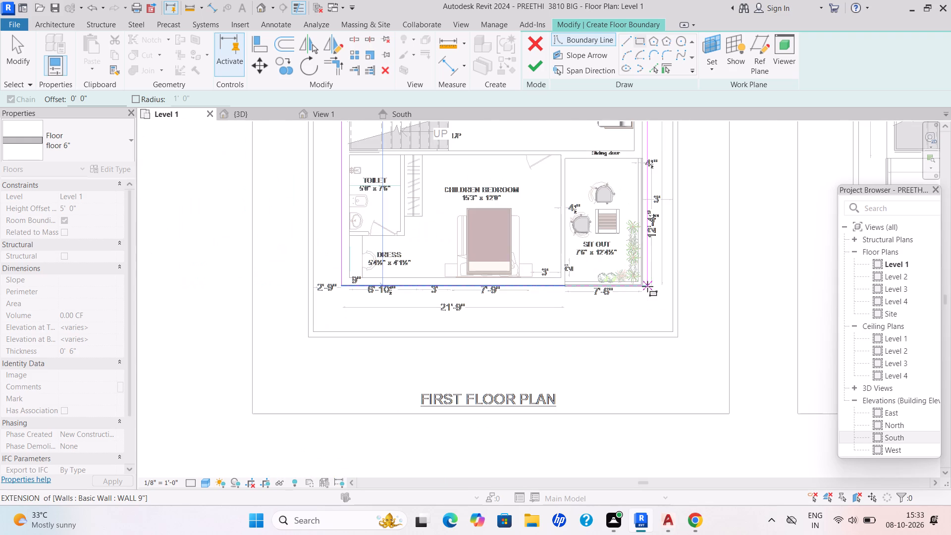
scroll(647, 286, up, 4)
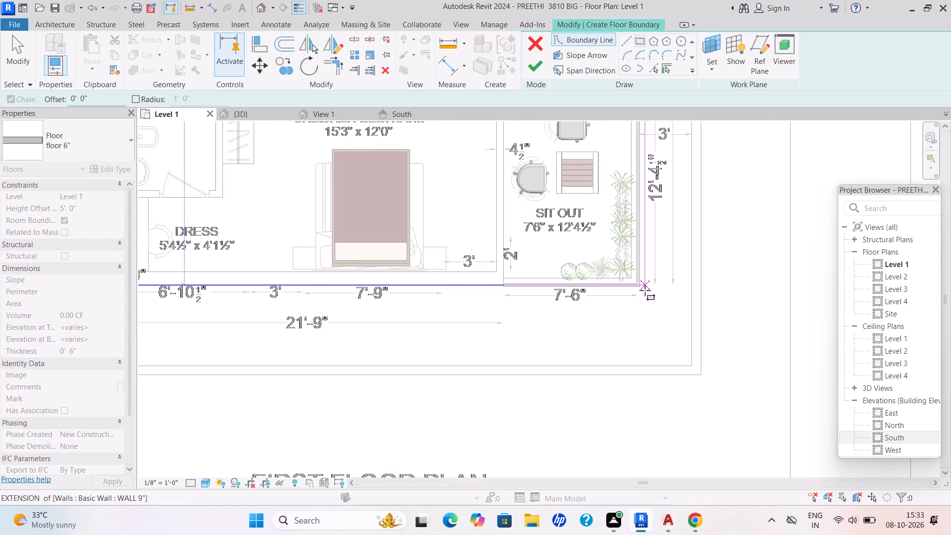
middle_drag(634, 297, 545, 430)
scroll(558, 412, down, 2)
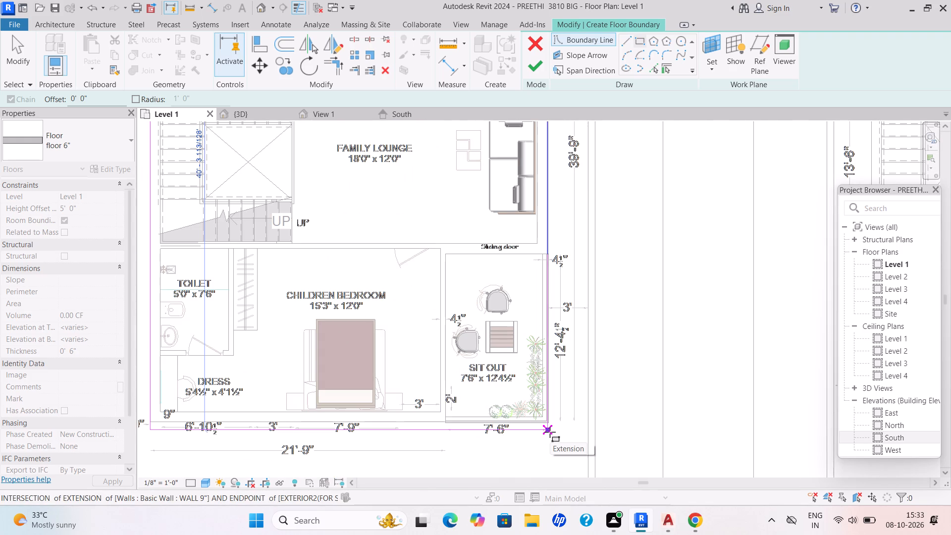
scroll(550, 432, up, 4)
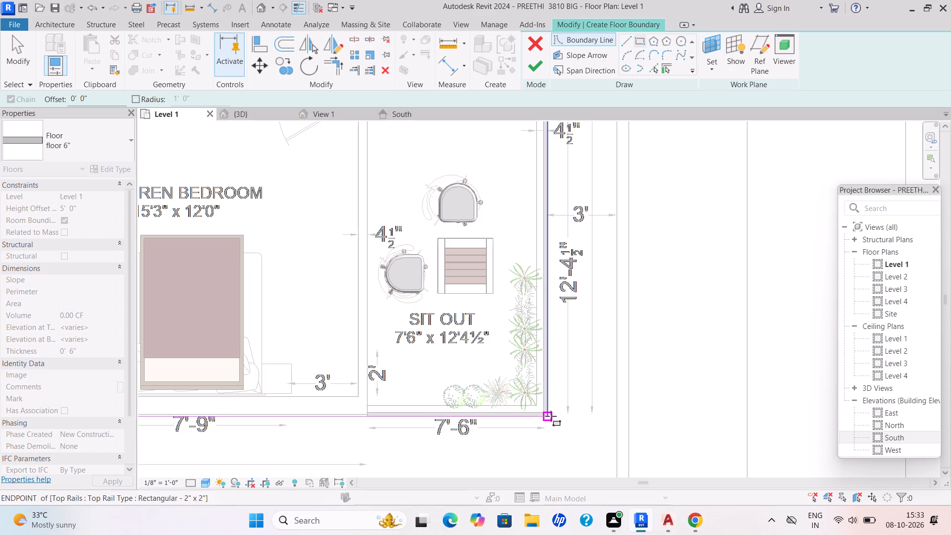
scroll(557, 408, down, 7)
scroll(558, 408, up, 3)
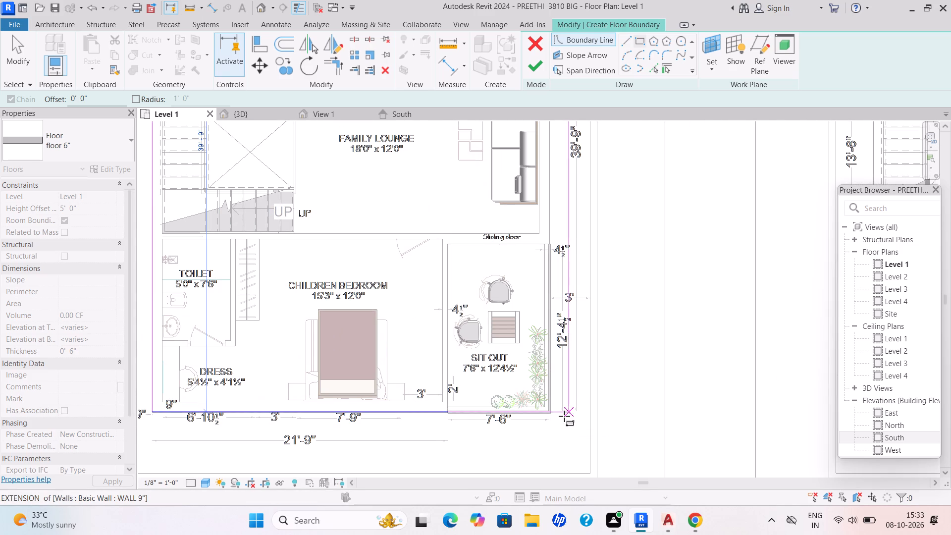
scroll(553, 418, up, 3)
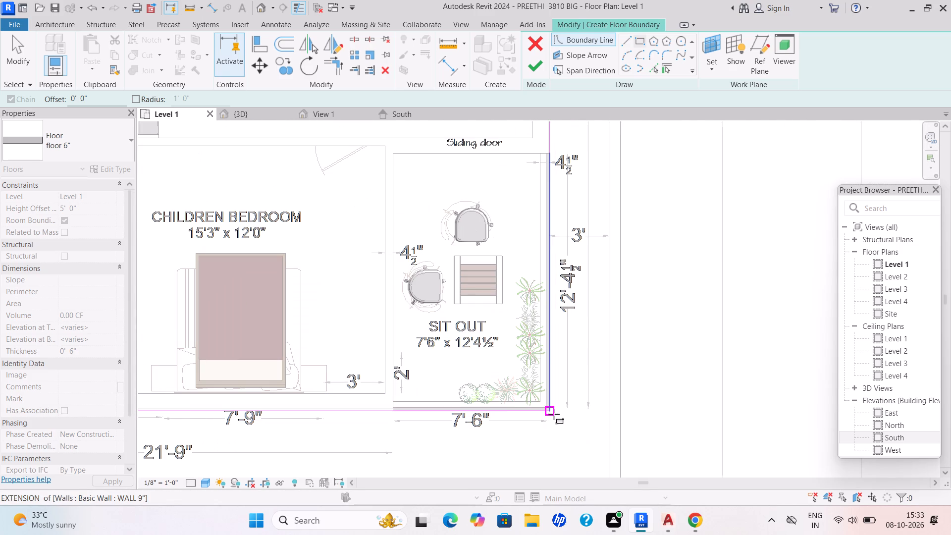
scroll(553, 415, up, 3)
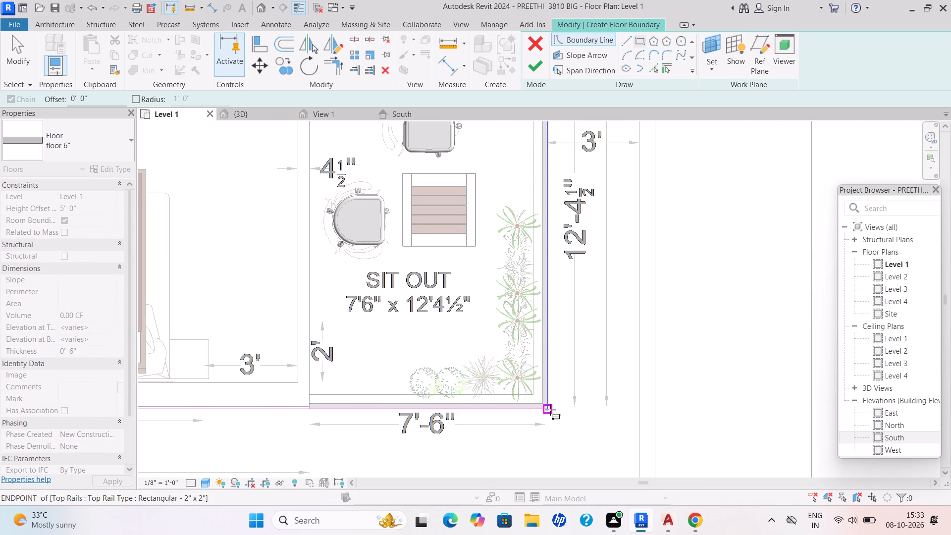
click(550, 410)
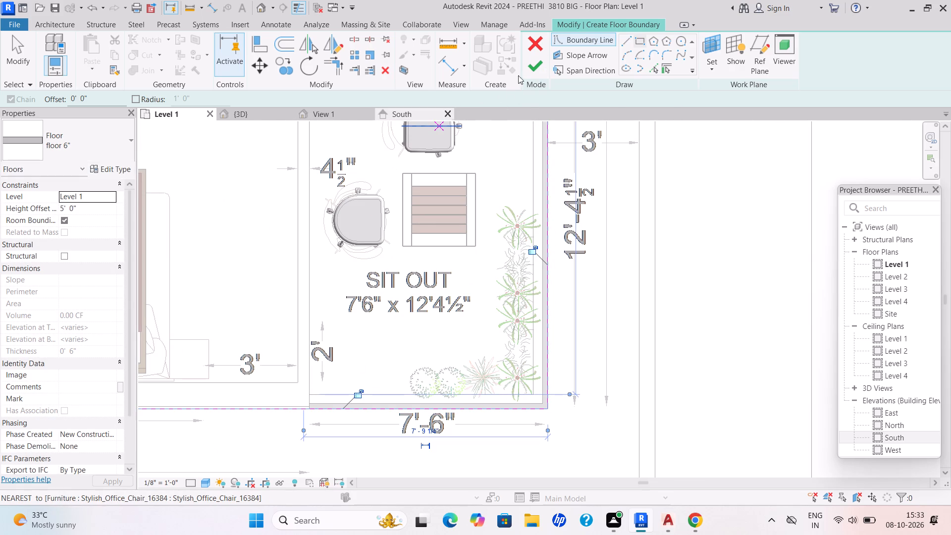
click(526, 69)
scroll(515, 162, down, 7)
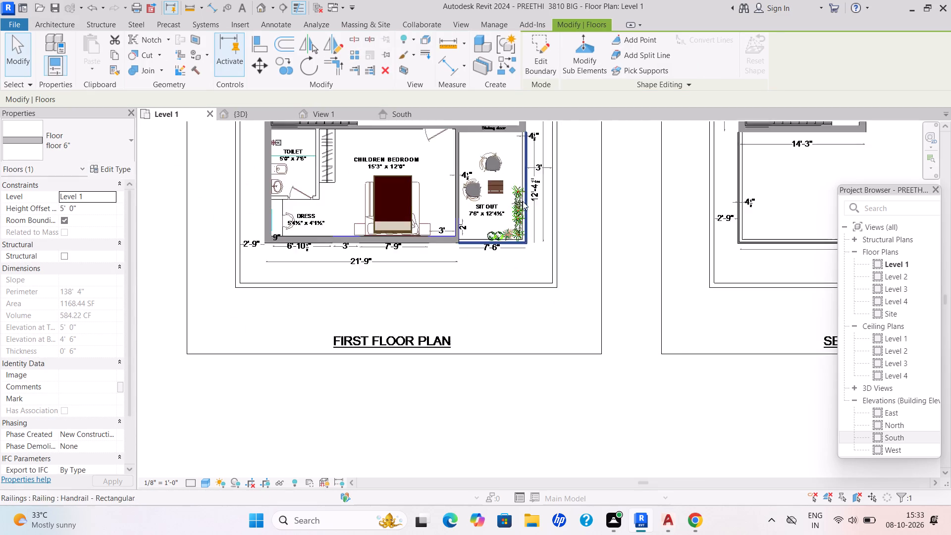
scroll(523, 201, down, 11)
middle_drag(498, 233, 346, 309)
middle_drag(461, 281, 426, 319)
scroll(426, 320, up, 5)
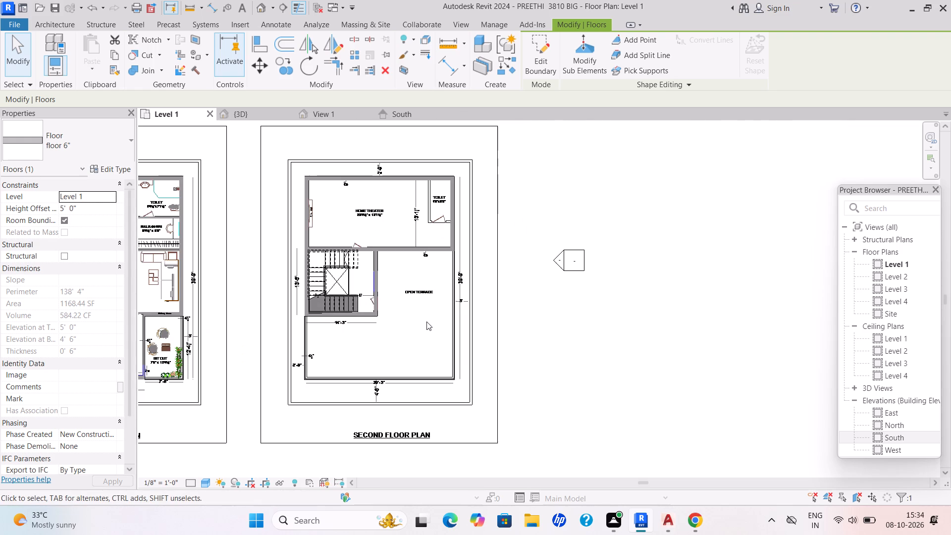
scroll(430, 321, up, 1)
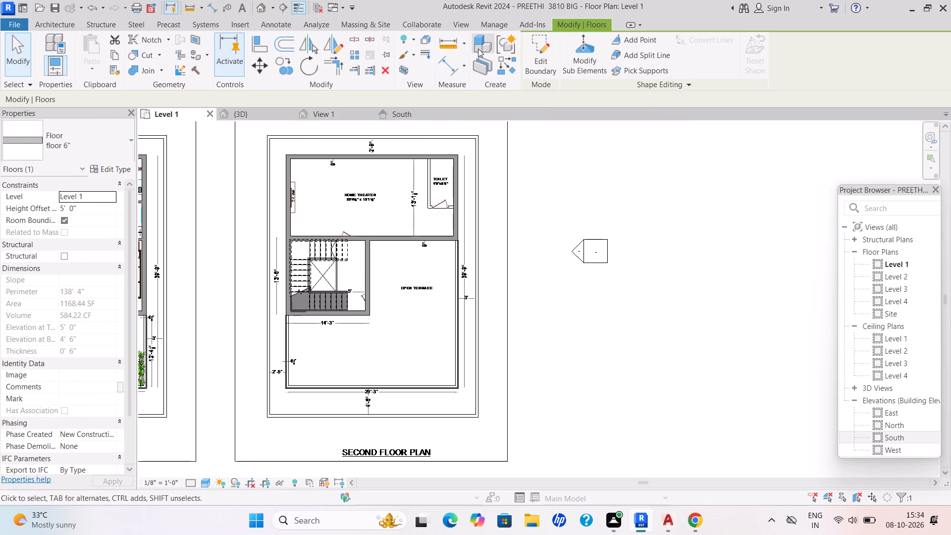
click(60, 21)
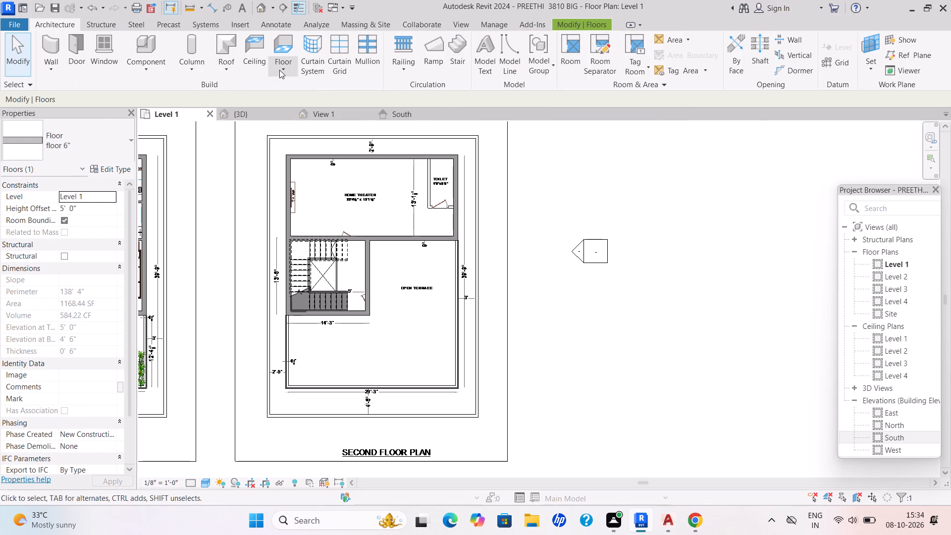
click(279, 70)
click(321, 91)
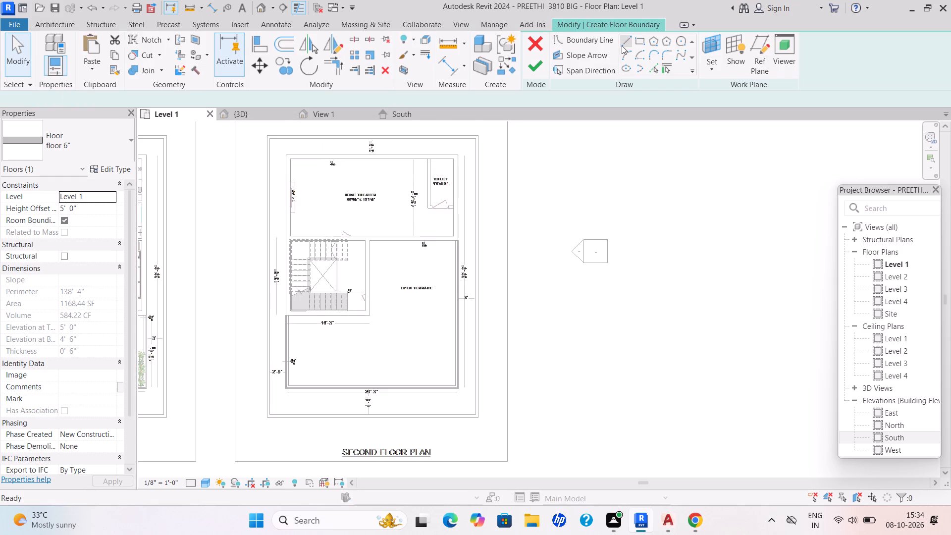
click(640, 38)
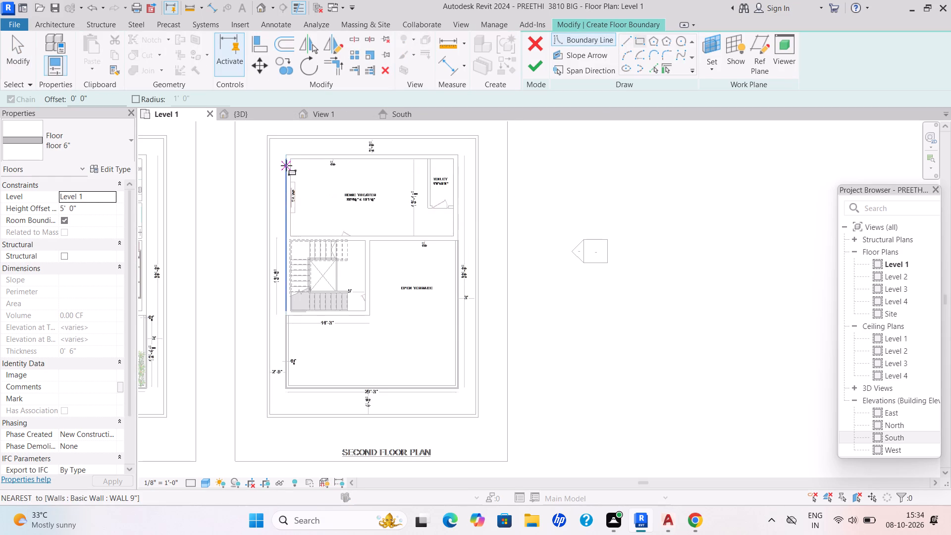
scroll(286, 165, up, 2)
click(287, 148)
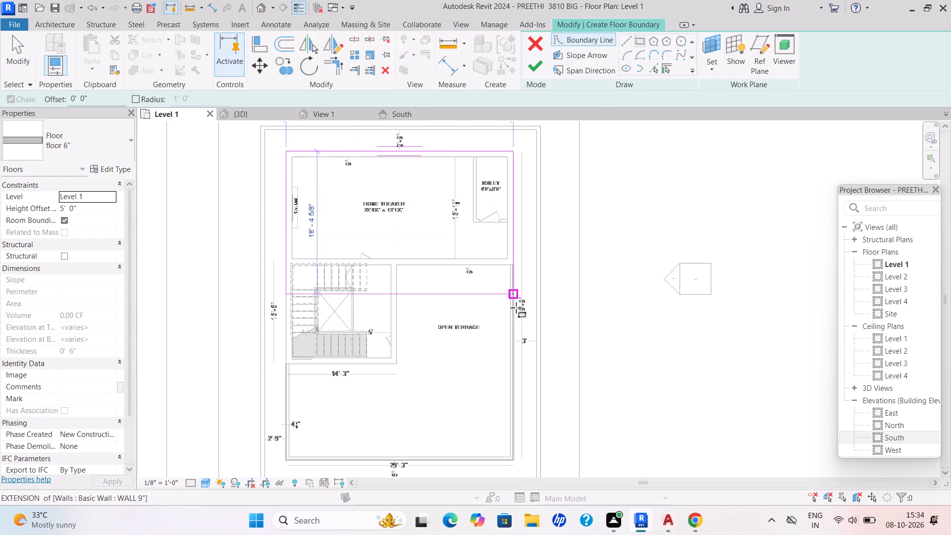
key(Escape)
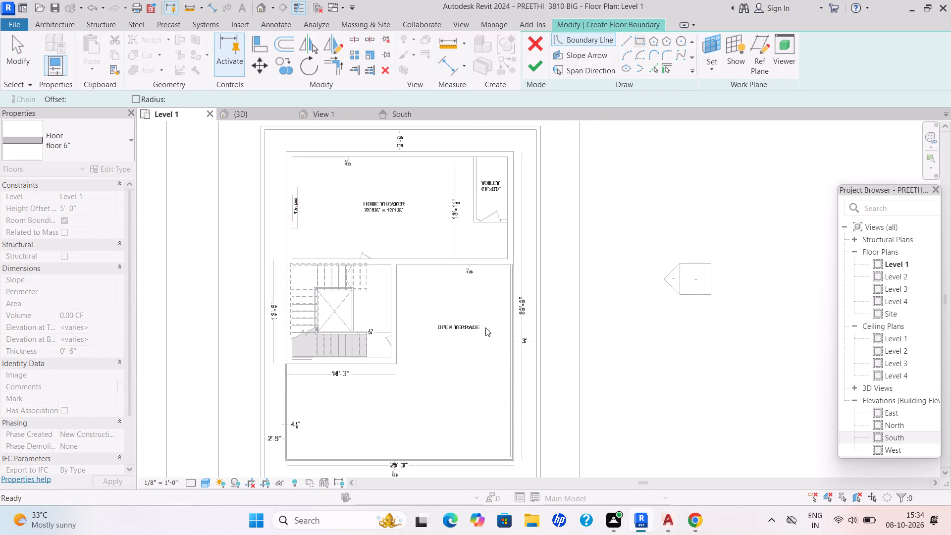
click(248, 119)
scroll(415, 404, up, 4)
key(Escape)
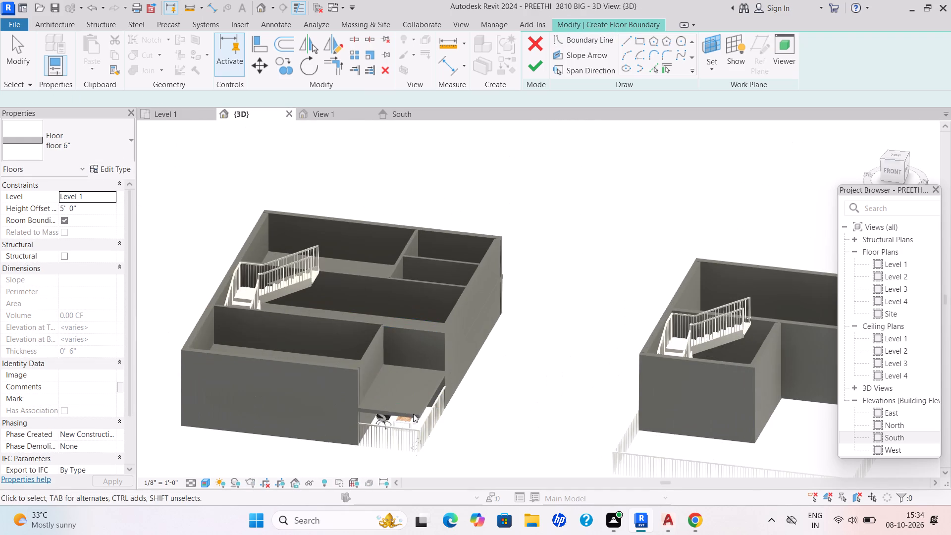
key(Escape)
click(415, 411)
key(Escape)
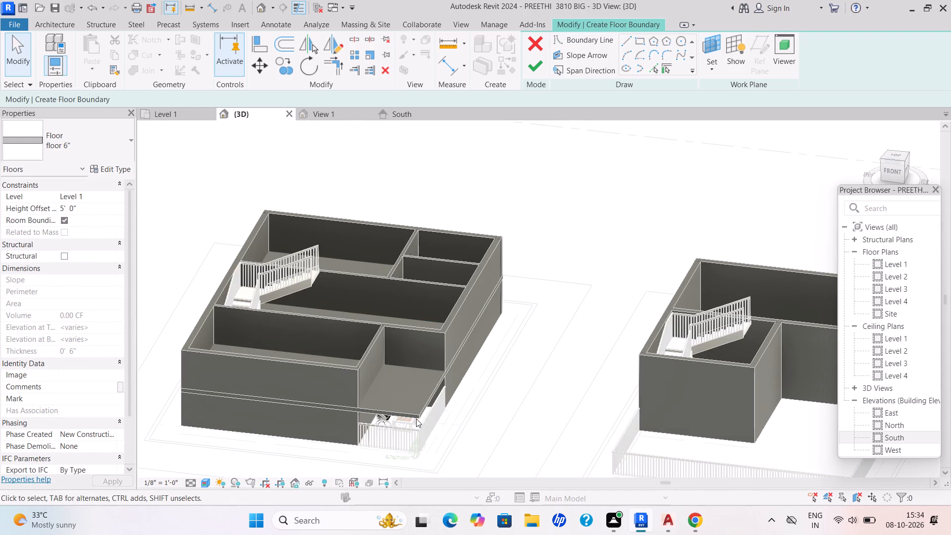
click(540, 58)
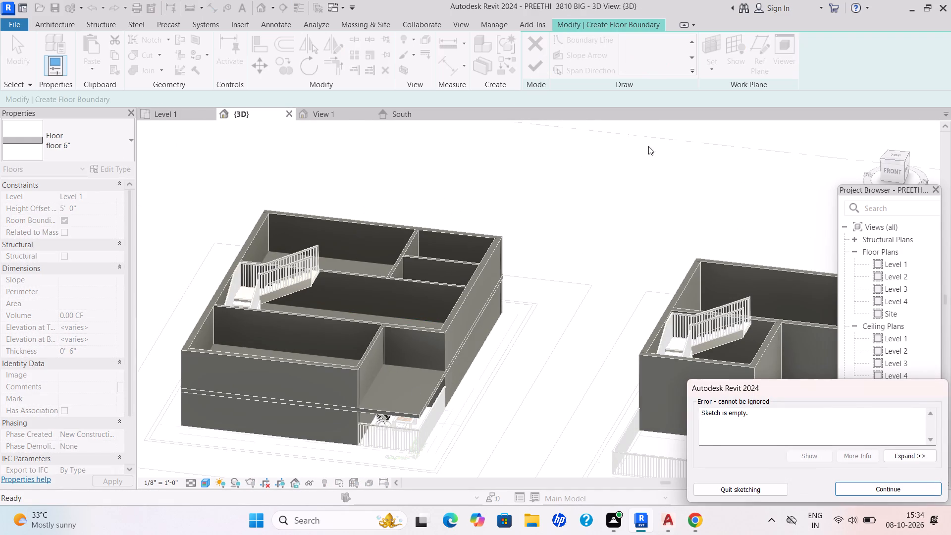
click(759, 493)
Set the height offset of the first floor block's slab to 0' 0" from Level 1.
click(421, 398)
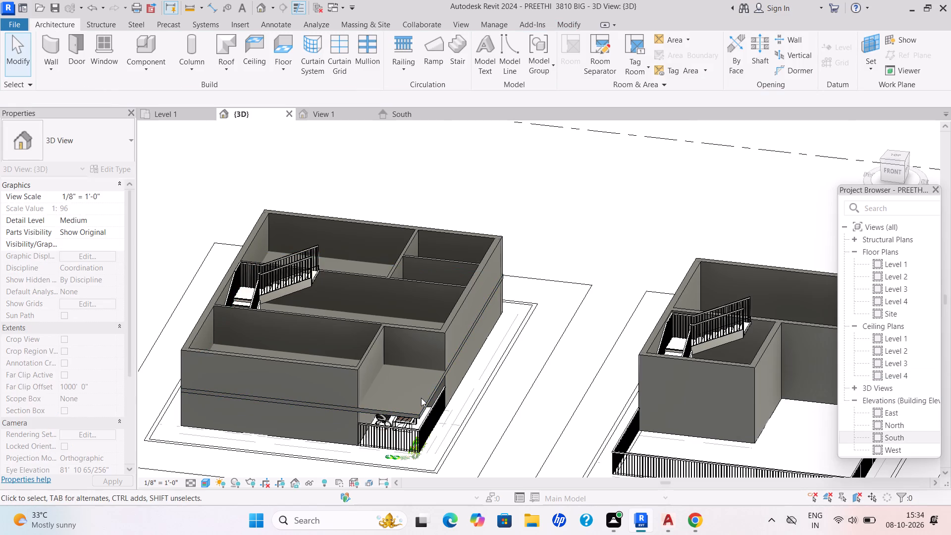
click(419, 416)
drag(82, 207, 26, 206)
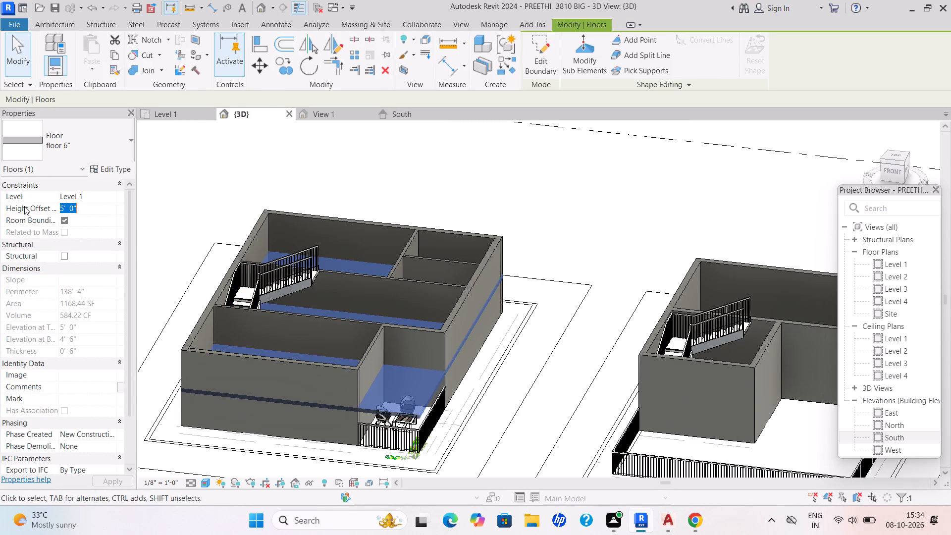
key(BackSpace)
text(0')
key(Return)
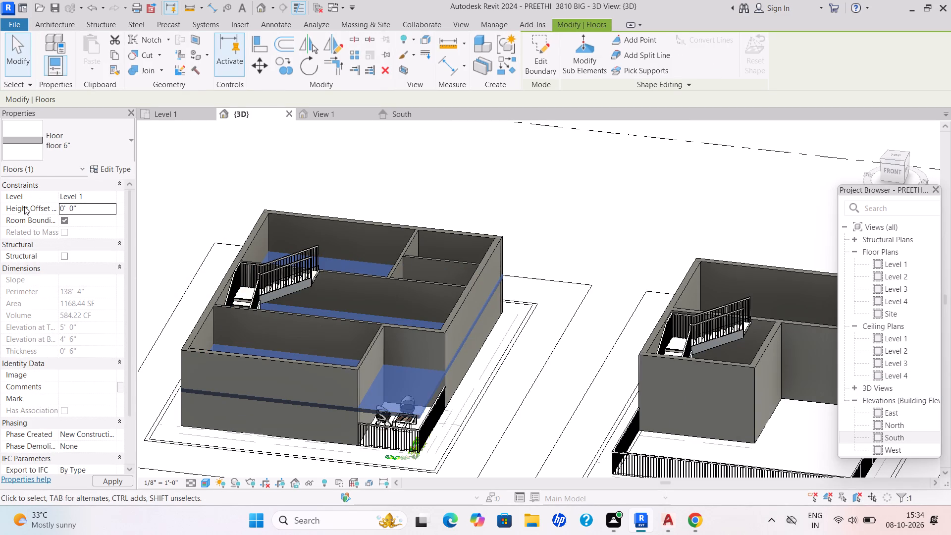
scroll(449, 308, down, 2)
key(Escape)
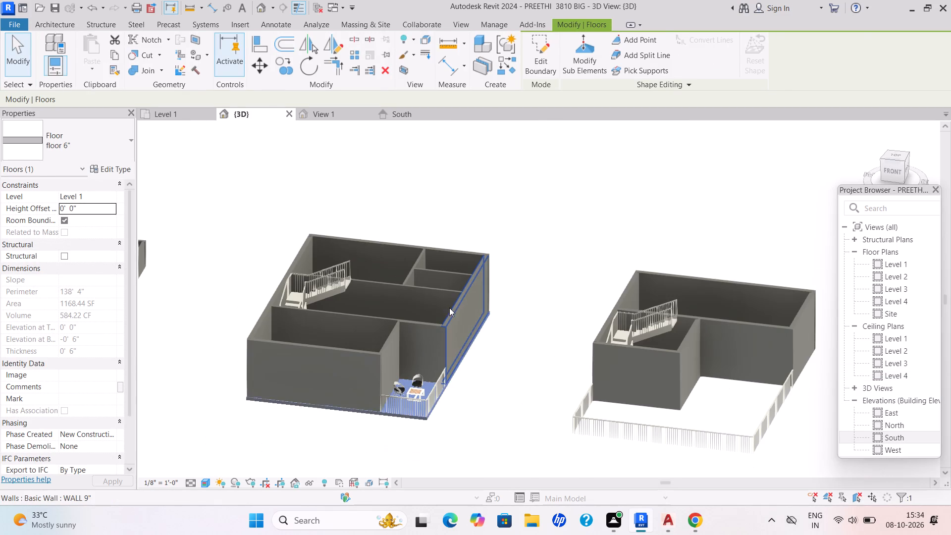
In the Level 1 plan, create a 6" floor of about 1168 SF at 0' 0" offset, with a rectangular boundary around the Second Floor Plan and open terrace.
scroll(479, 372, up, 2)
scroll(476, 374, down, 1)
middle_drag(476, 376, 375, 349)
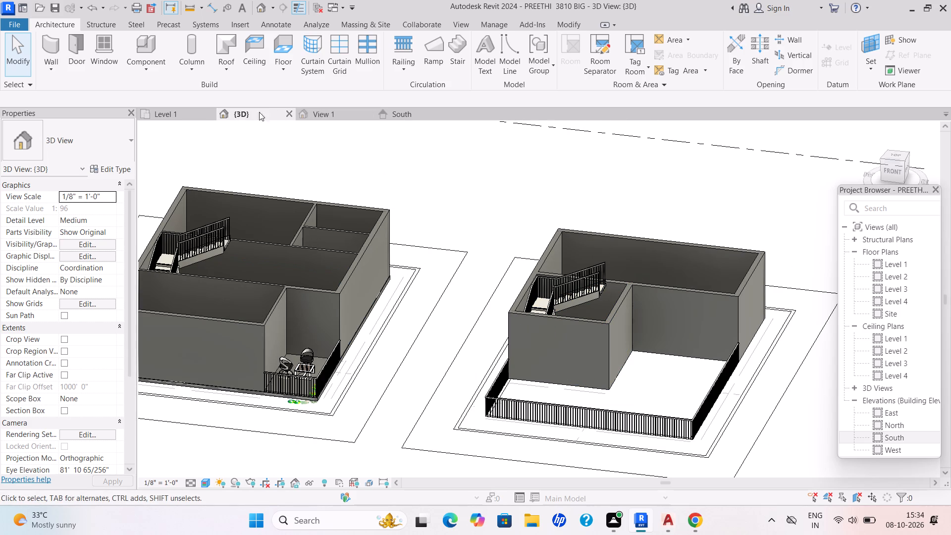
click(183, 113)
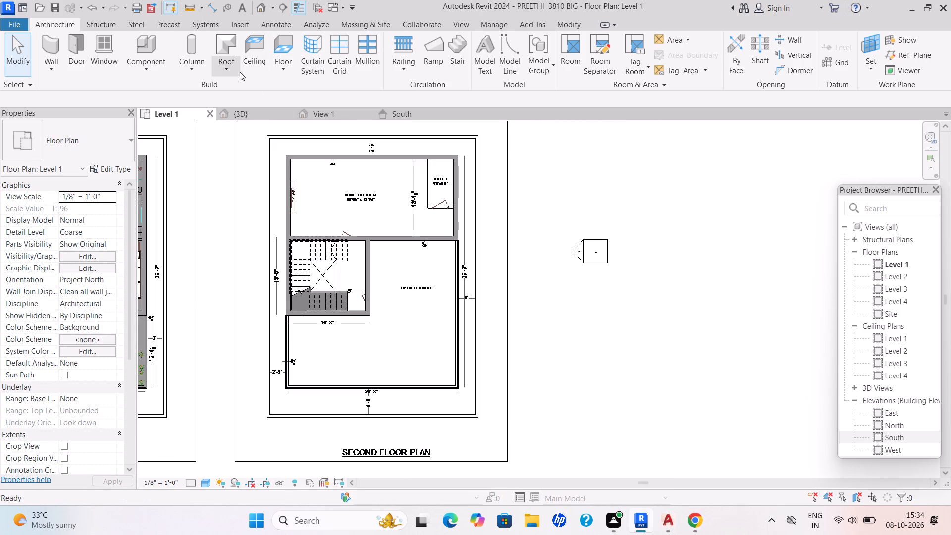
click(281, 72)
click(307, 90)
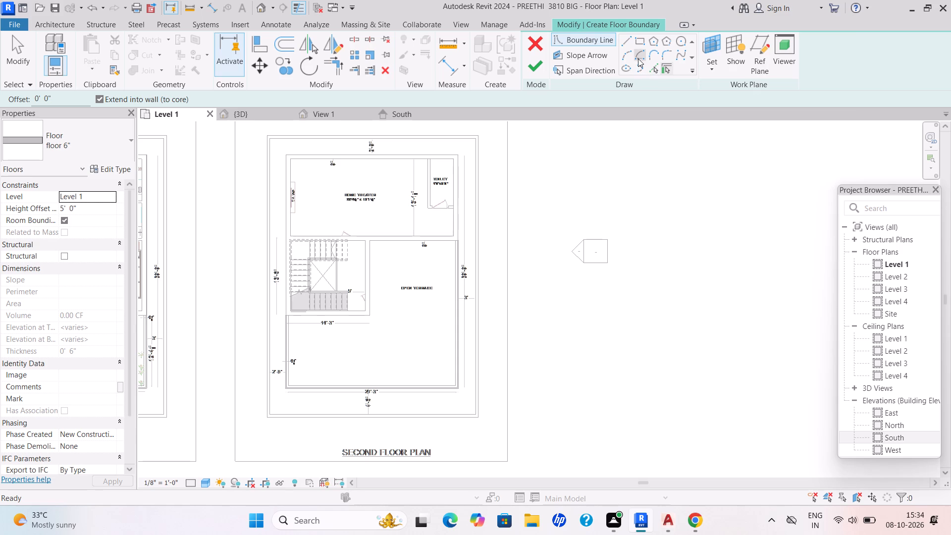
drag(78, 210, 16, 201)
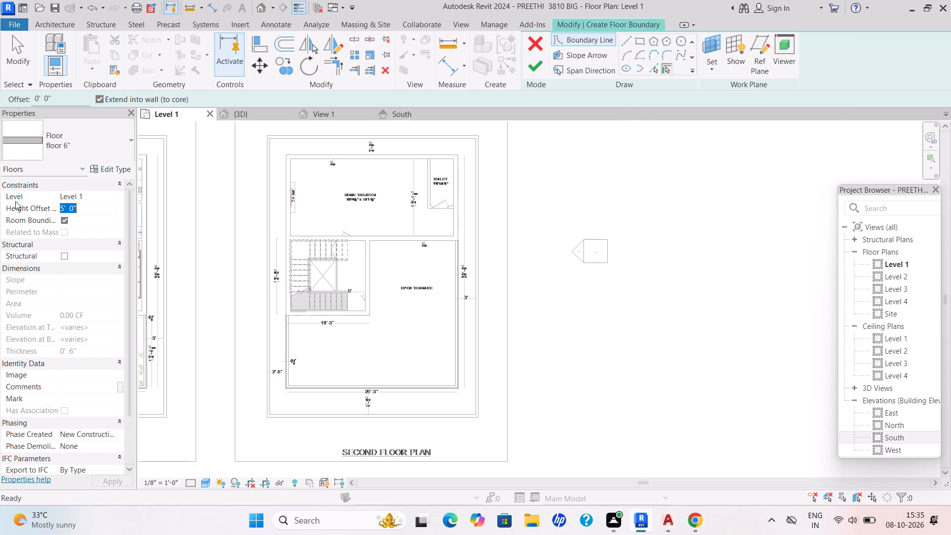
key(BackSpace)
text(0')
key(Return)
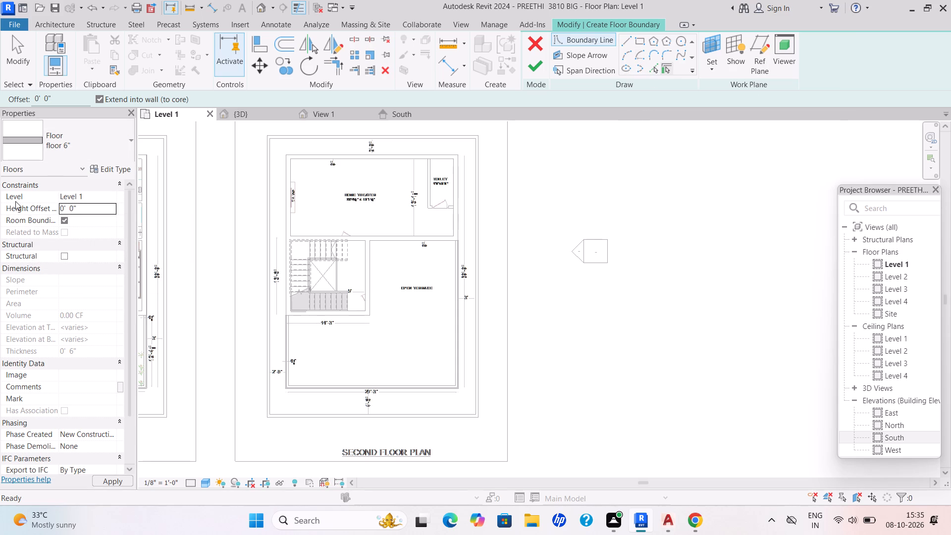
click(636, 42)
scroll(283, 159, up, 4)
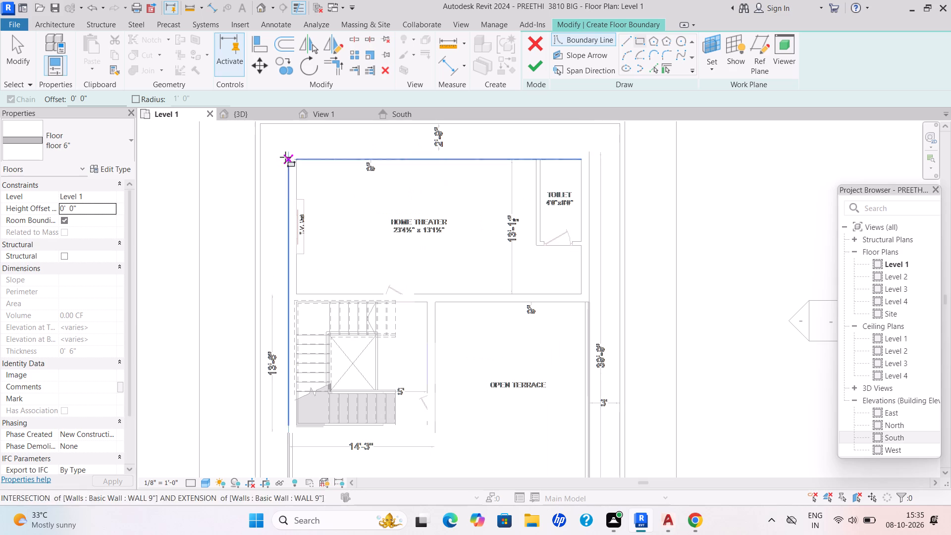
click(288, 155)
scroll(620, 389, down, 1)
middle_drag(610, 386, 559, 281)
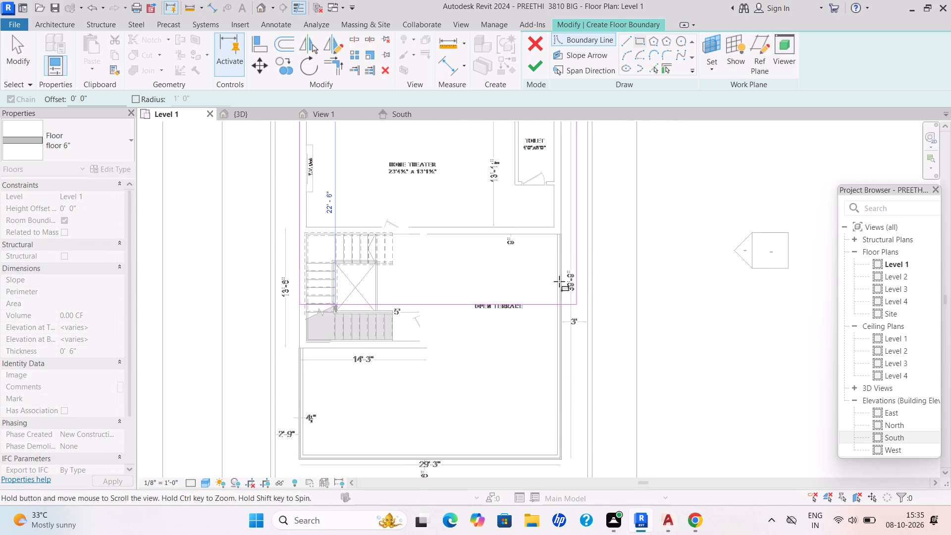
middle_drag(559, 281, 567, 293)
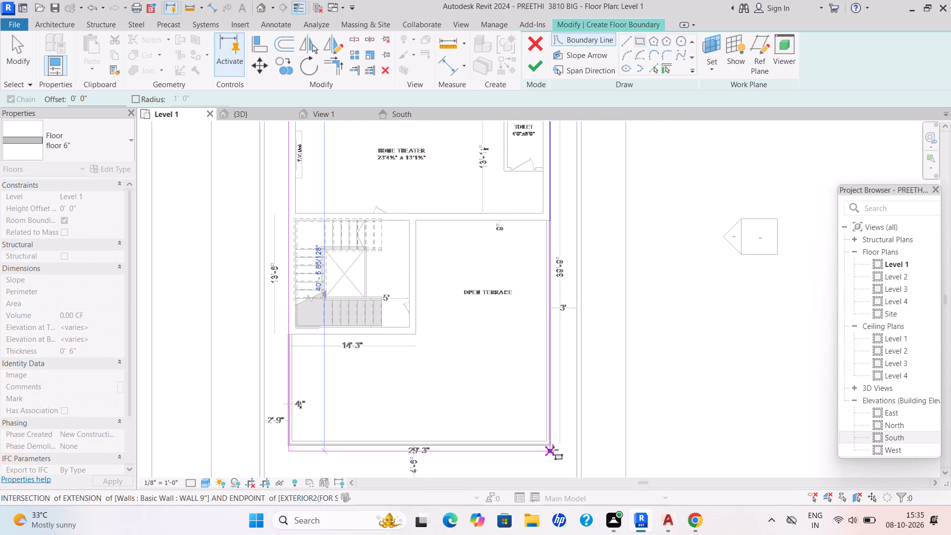
scroll(553, 446, up, 4)
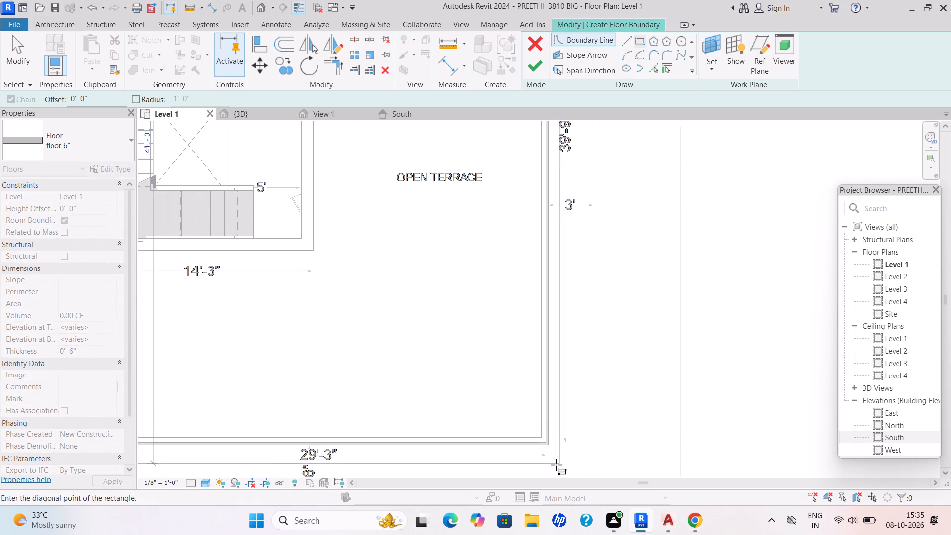
scroll(556, 465, up, 3)
scroll(557, 463, down, 12)
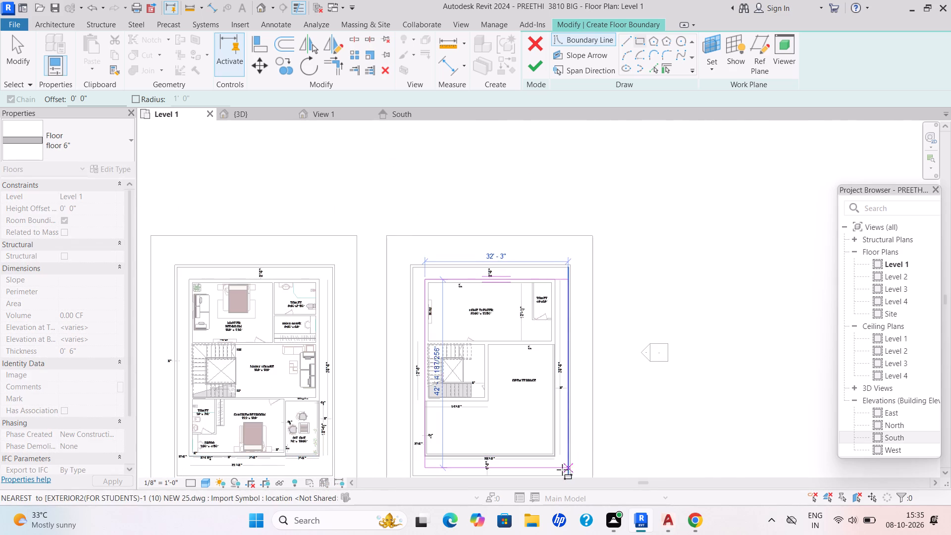
scroll(557, 470, up, 5)
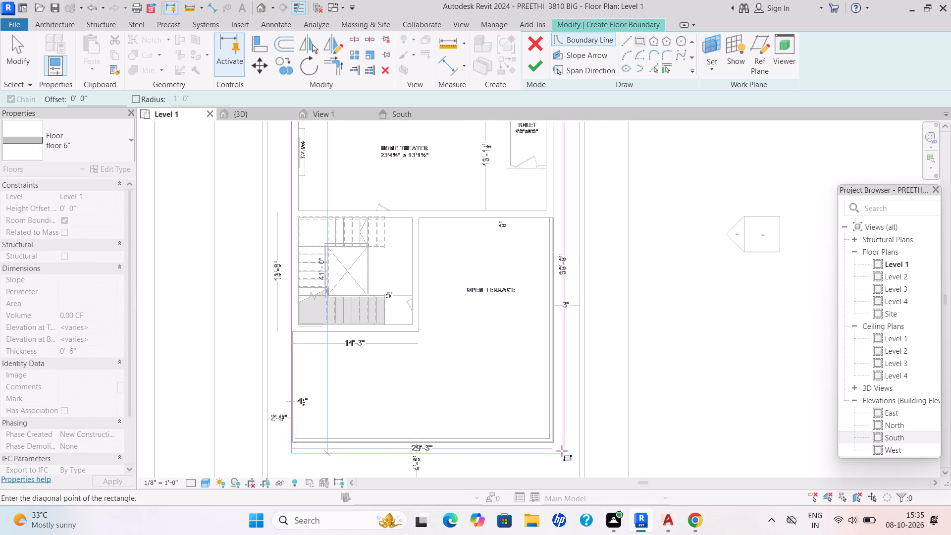
scroll(555, 445, up, 3)
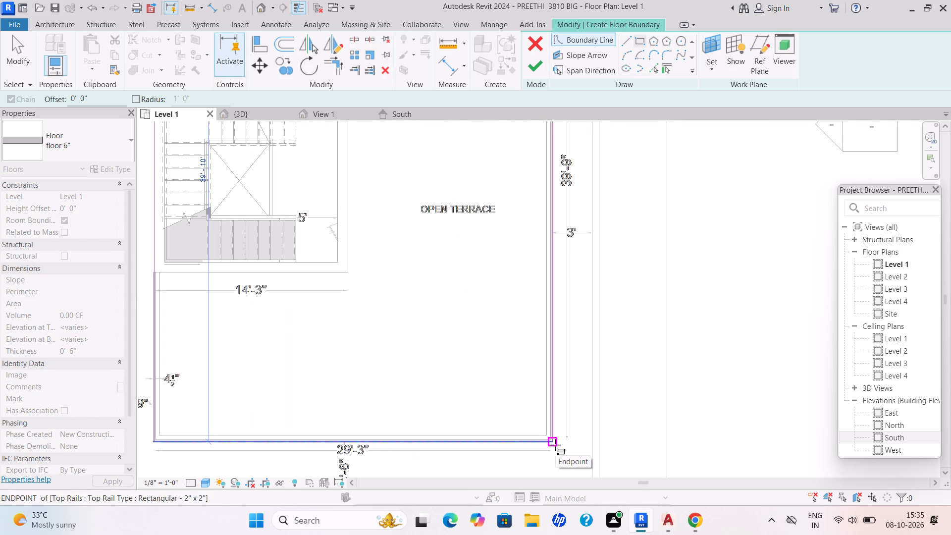
scroll(555, 445, up, 4)
click(553, 442)
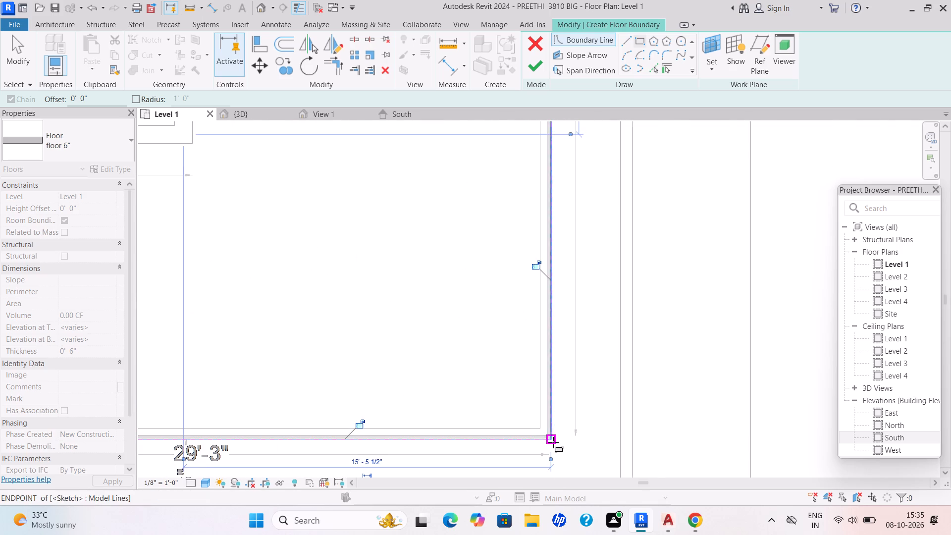
click(542, 57)
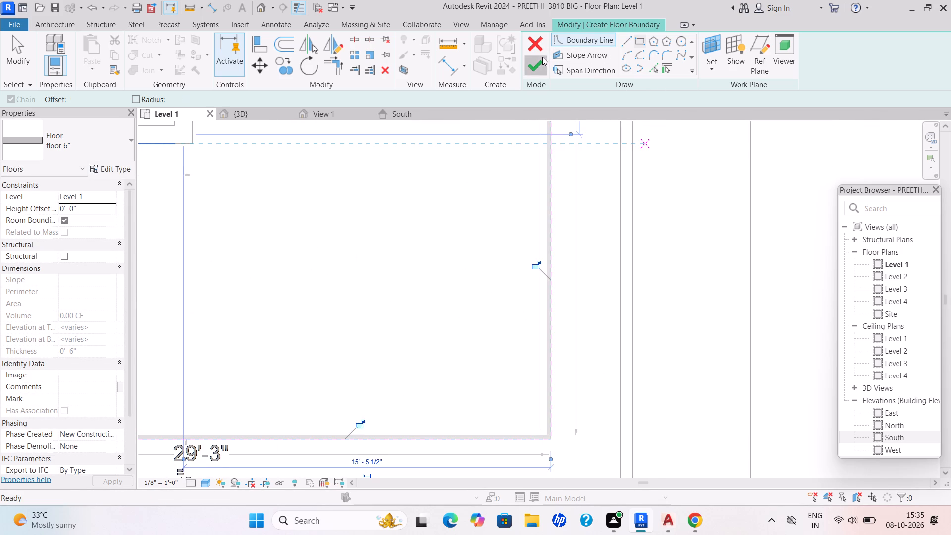
scroll(583, 165, down, 5)
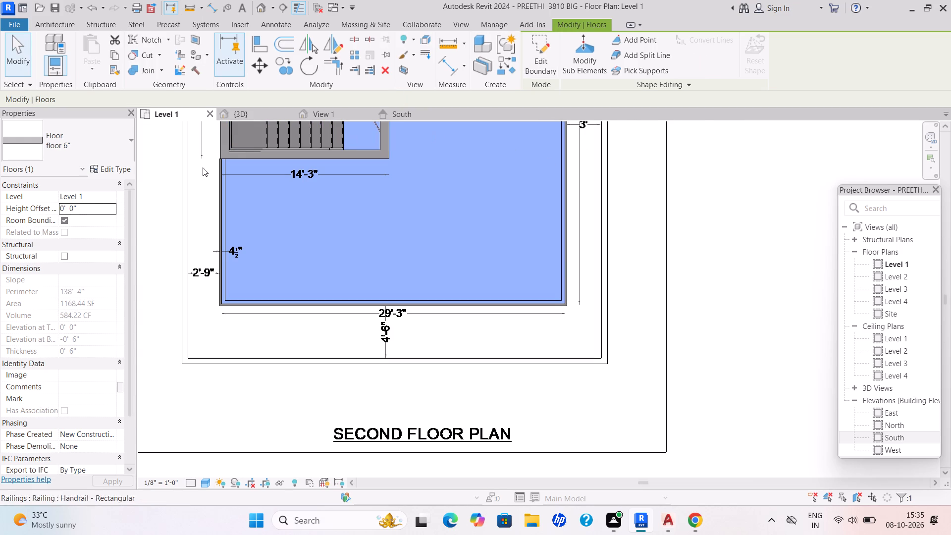
Examine the second floor block's slab and terrace railing from several angles in the 3D view.
click(254, 114)
scroll(444, 209, down, 4)
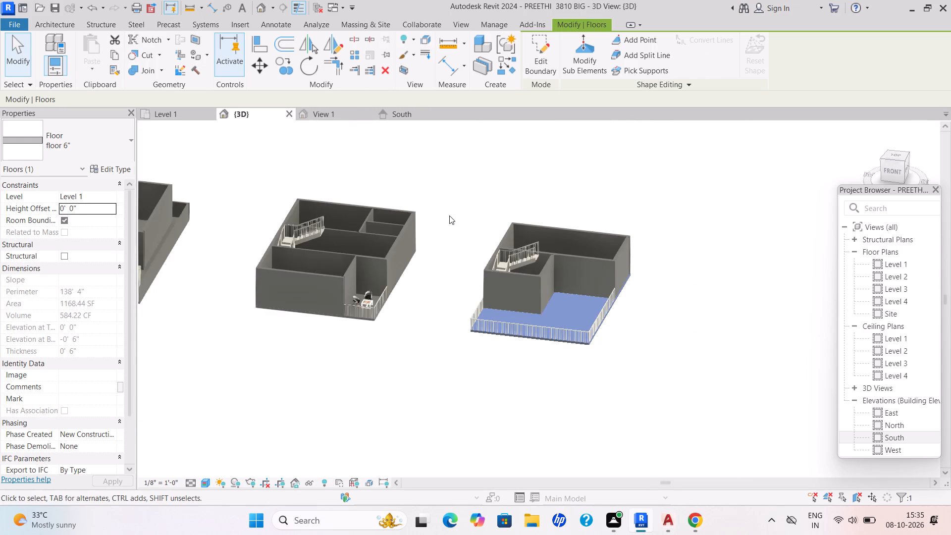
key(Escape)
scroll(572, 305, up, 4)
scroll(572, 304, down, 2)
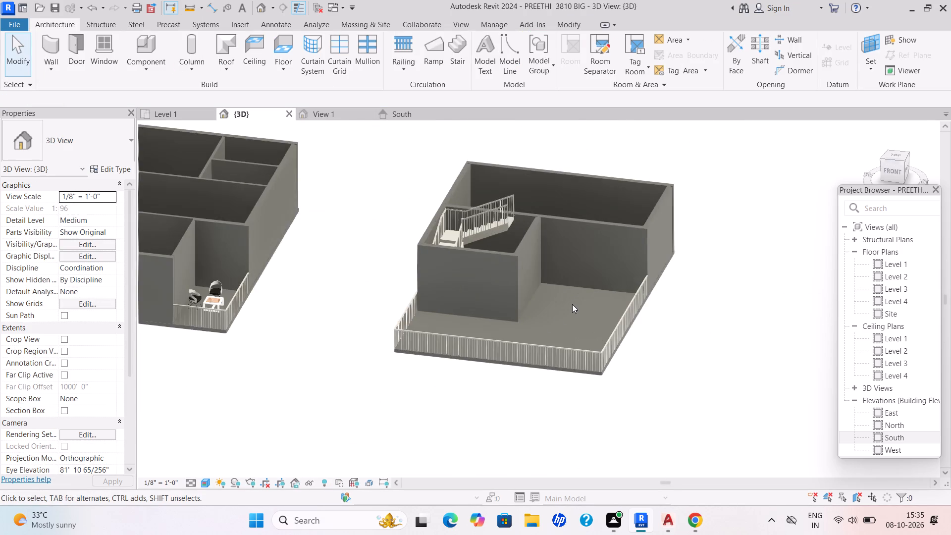
scroll(572, 304, down, 1)
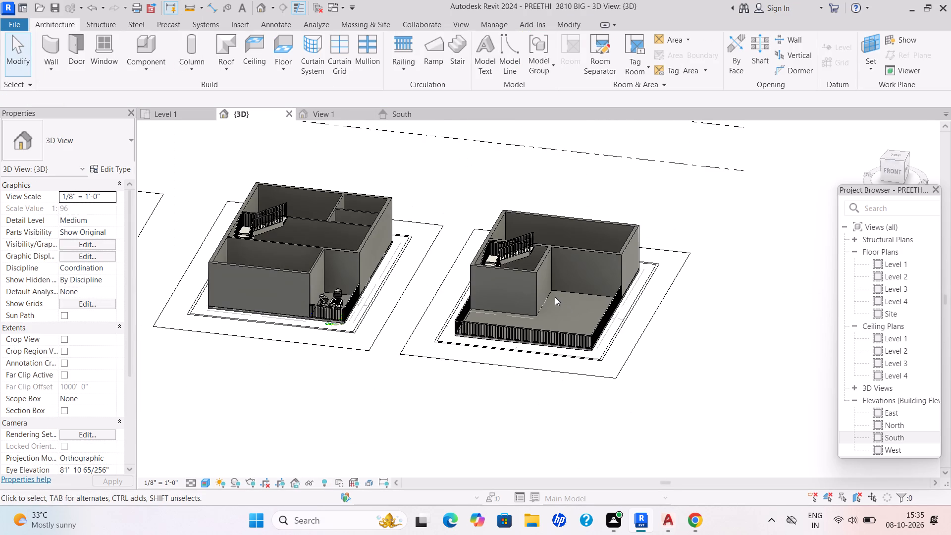
scroll(555, 297, up, 6)
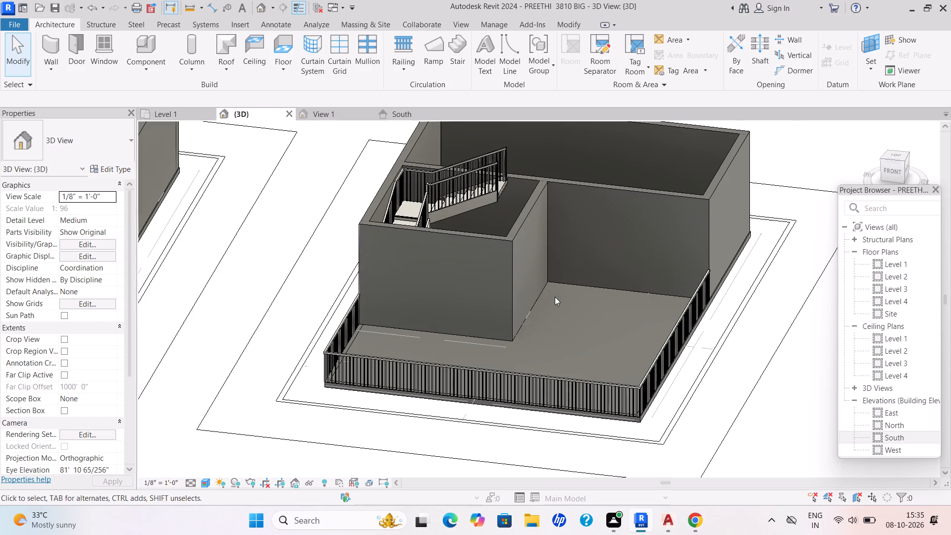
middle_drag(564, 356, 591, 375)
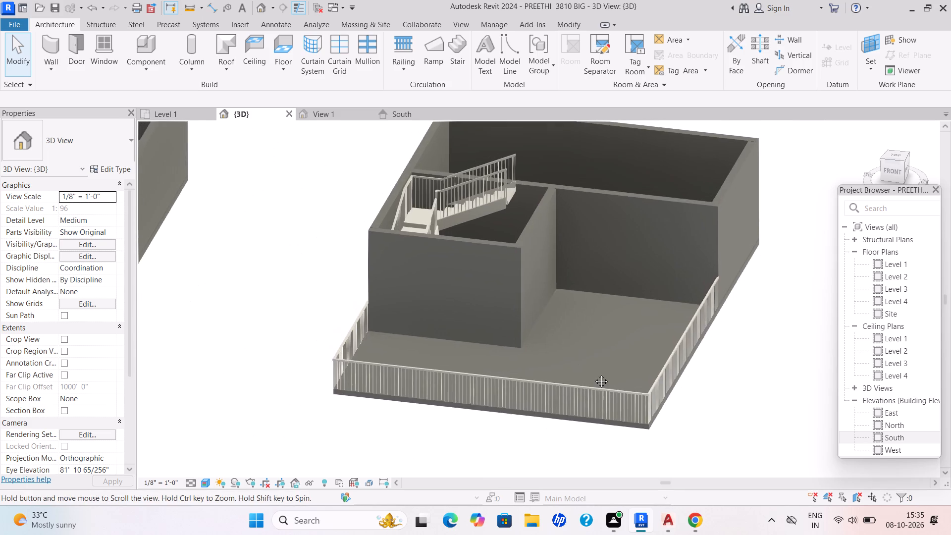
shift+middle_drag(599, 377, 678, 334)
scroll(614, 446, down, 1)
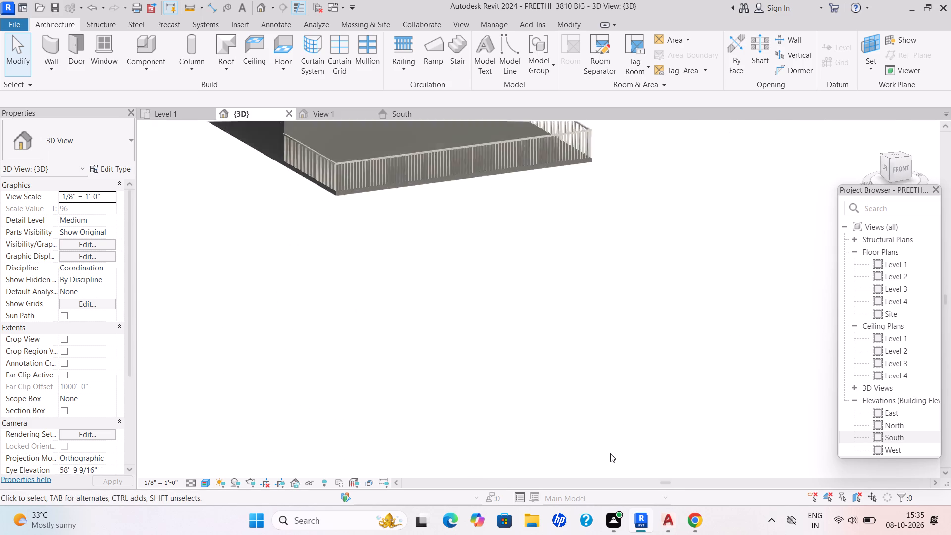
In the Level 1 plan, start a roof by footprint based on Level 2 for the second floor block.
scroll(610, 453, down, 2)
middle_drag(596, 387, 549, 451)
shift+middle_drag(548, 413, 516, 448)
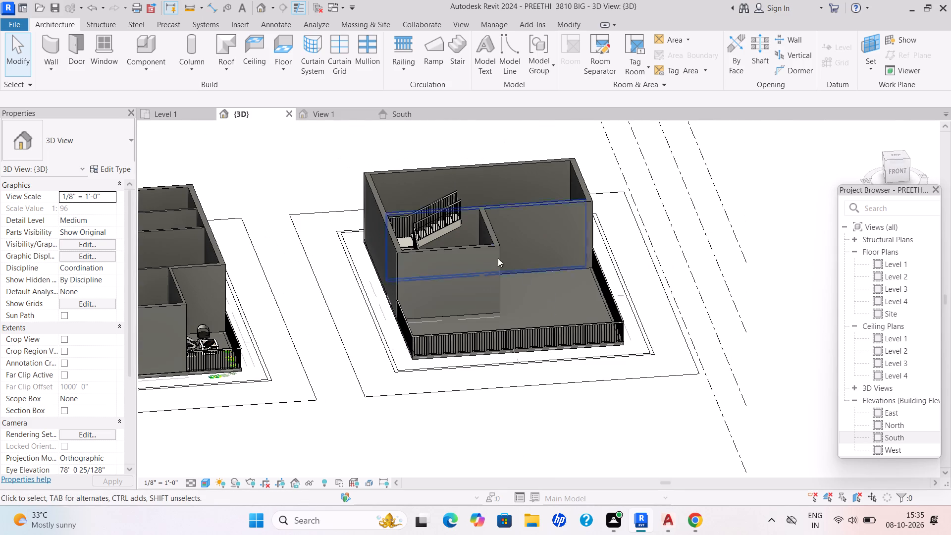
click(165, 117)
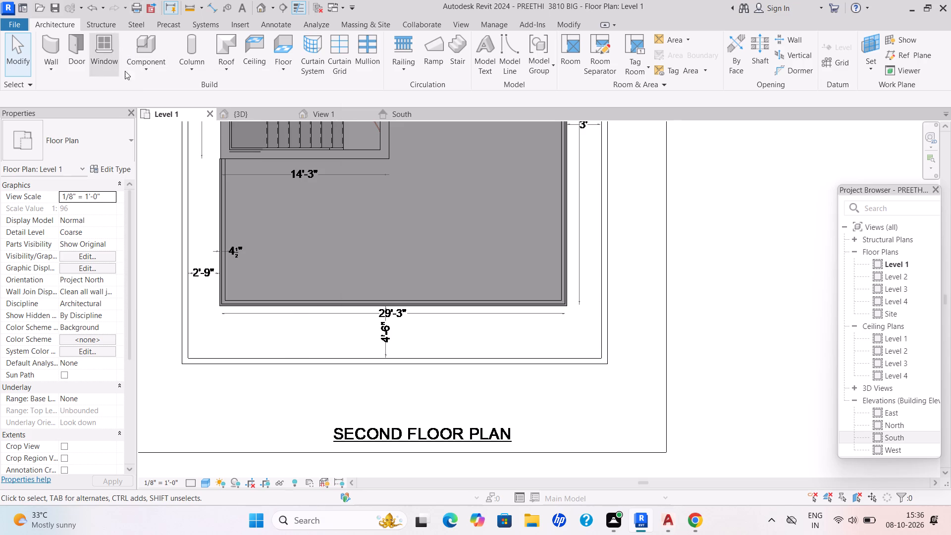
click(228, 72)
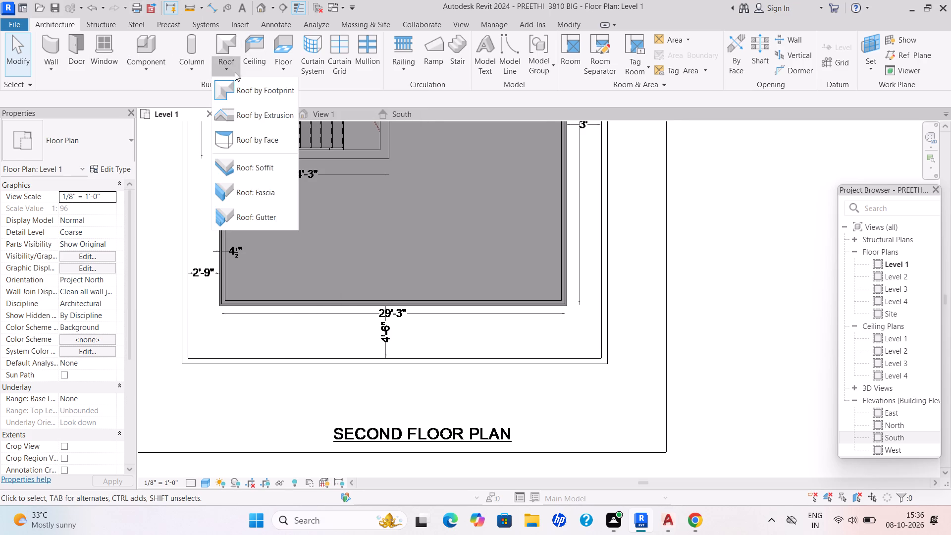
click(241, 86)
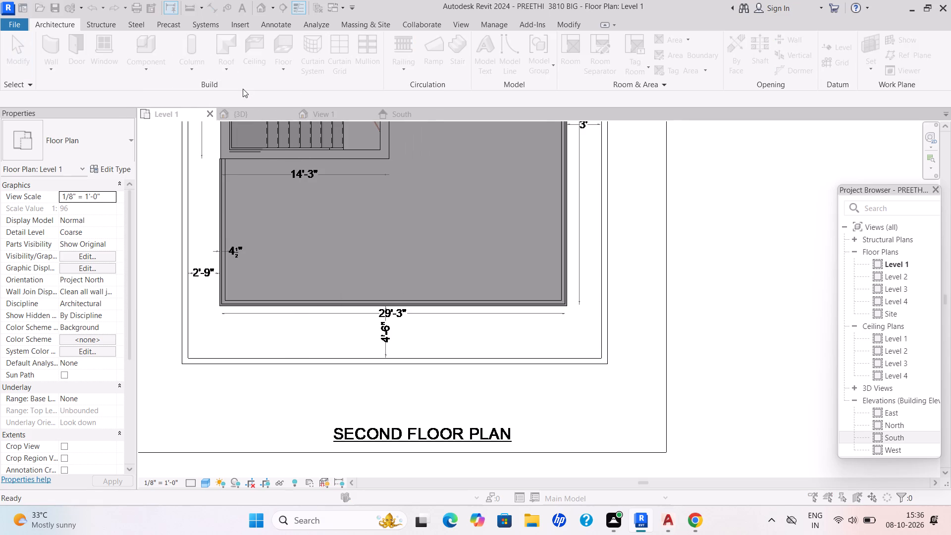
click(479, 285)
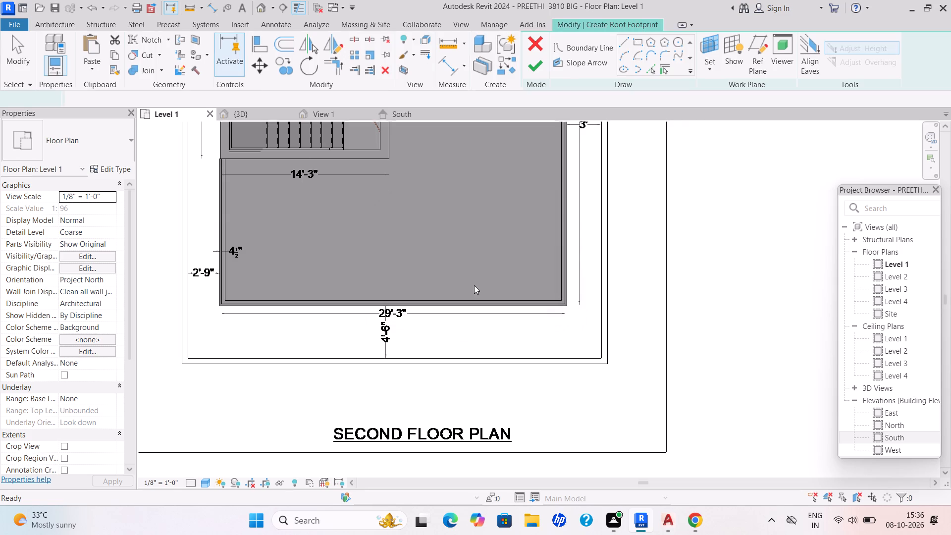
scroll(423, 267, down, 5)
middle_drag(402, 285, 332, 367)
scroll(341, 353, down, 1)
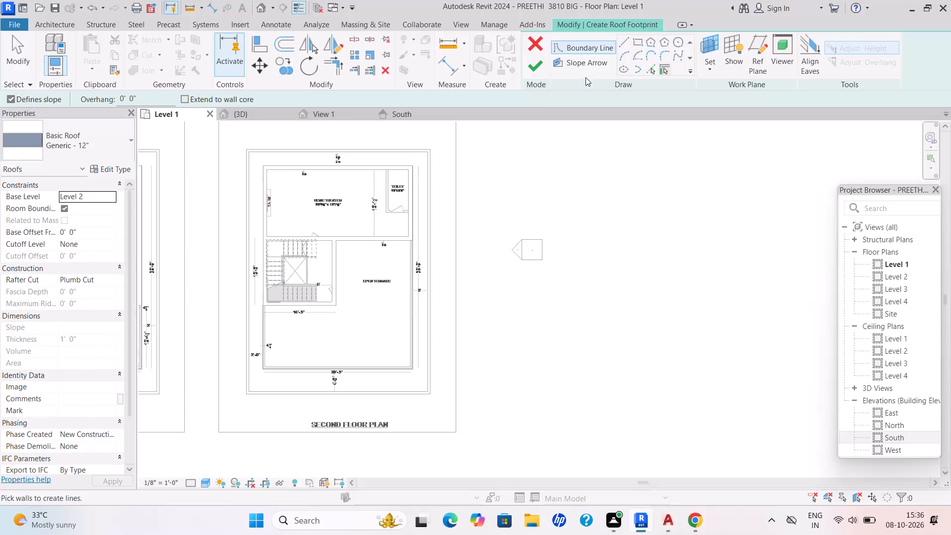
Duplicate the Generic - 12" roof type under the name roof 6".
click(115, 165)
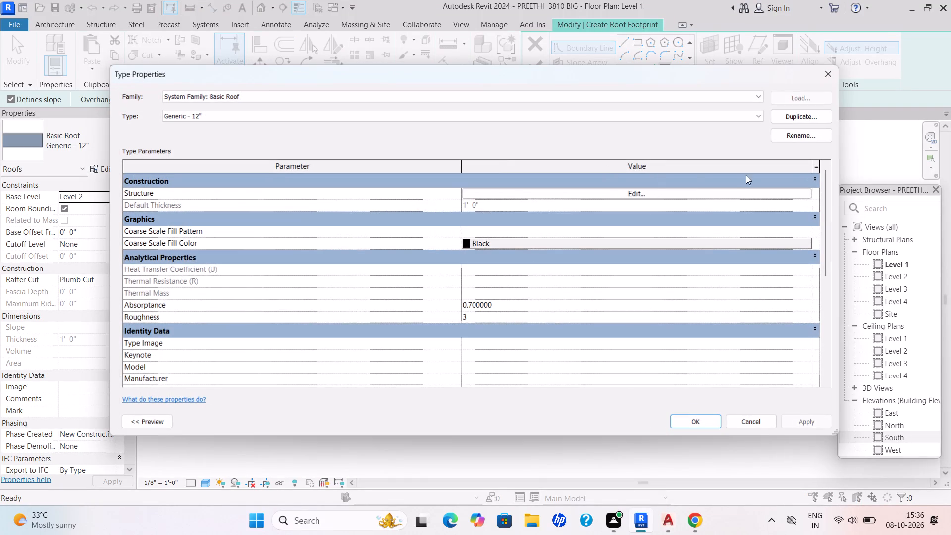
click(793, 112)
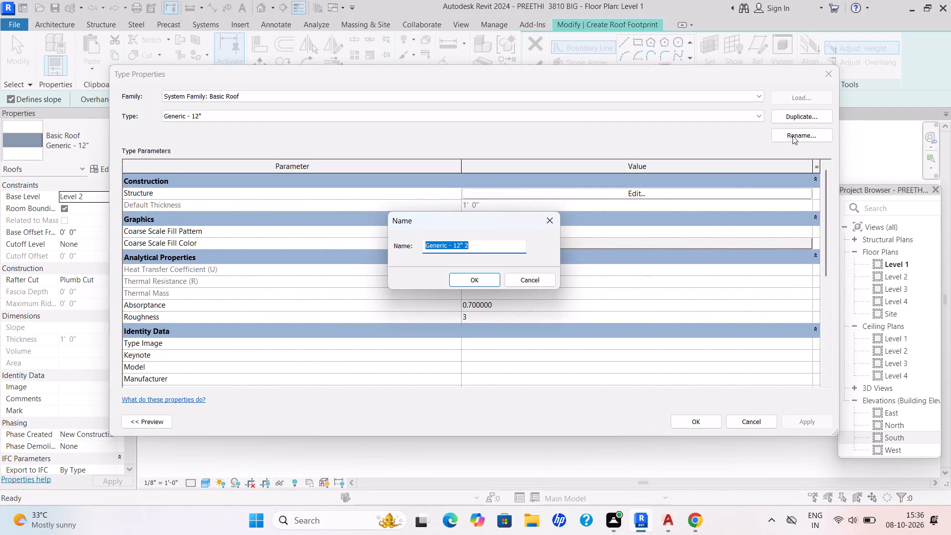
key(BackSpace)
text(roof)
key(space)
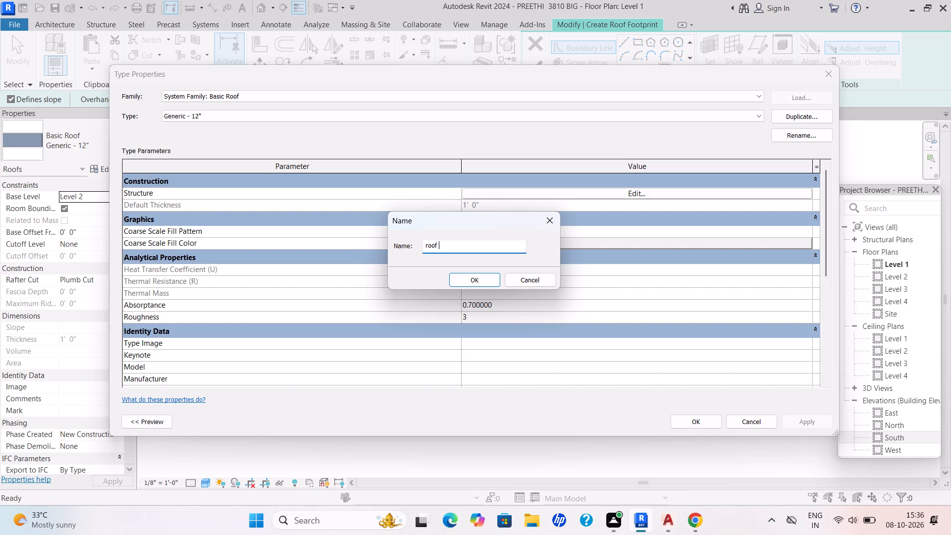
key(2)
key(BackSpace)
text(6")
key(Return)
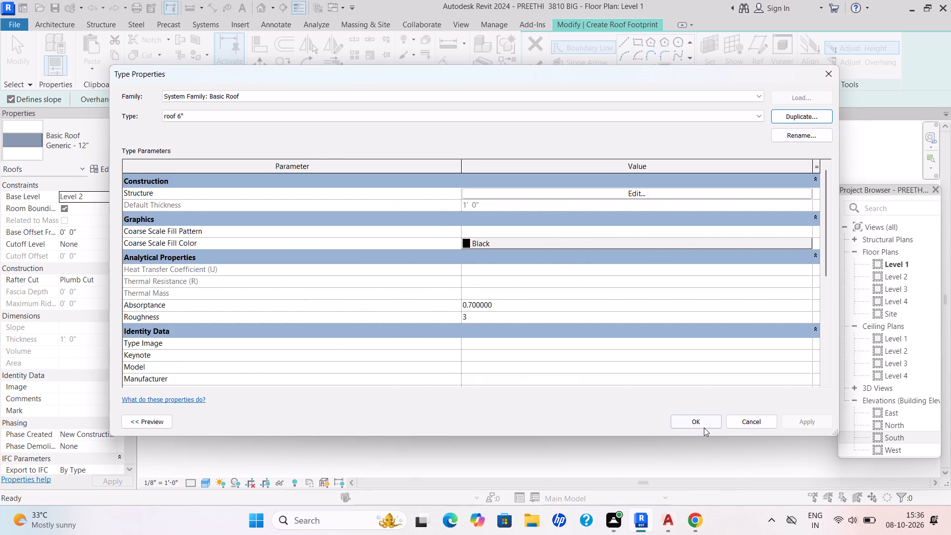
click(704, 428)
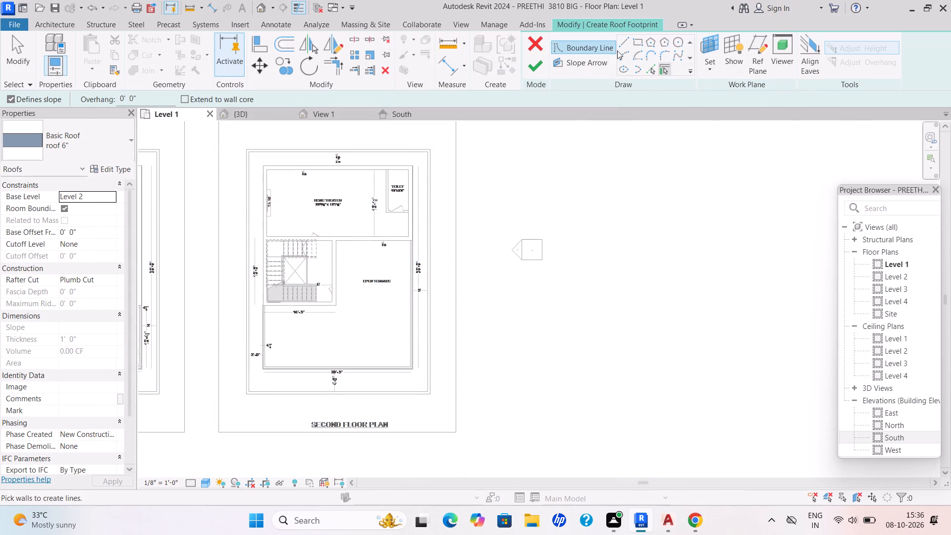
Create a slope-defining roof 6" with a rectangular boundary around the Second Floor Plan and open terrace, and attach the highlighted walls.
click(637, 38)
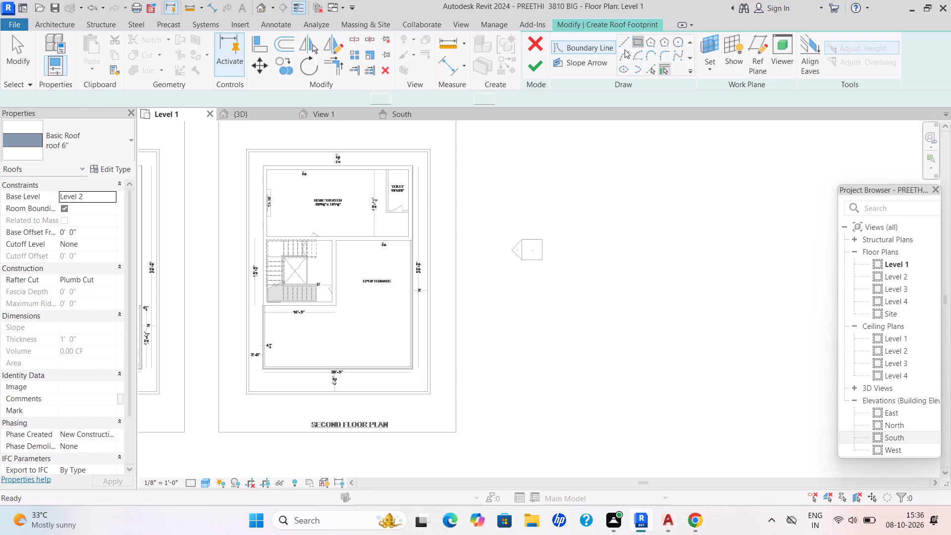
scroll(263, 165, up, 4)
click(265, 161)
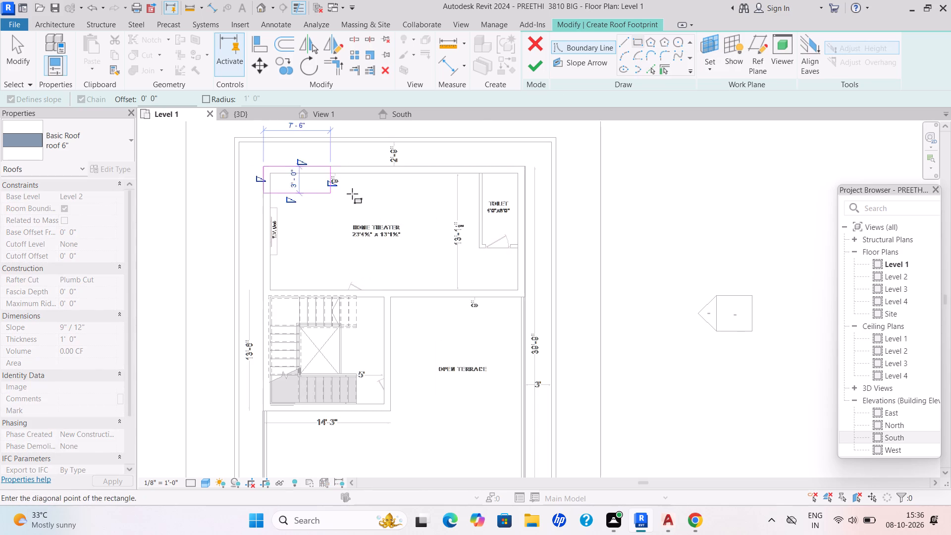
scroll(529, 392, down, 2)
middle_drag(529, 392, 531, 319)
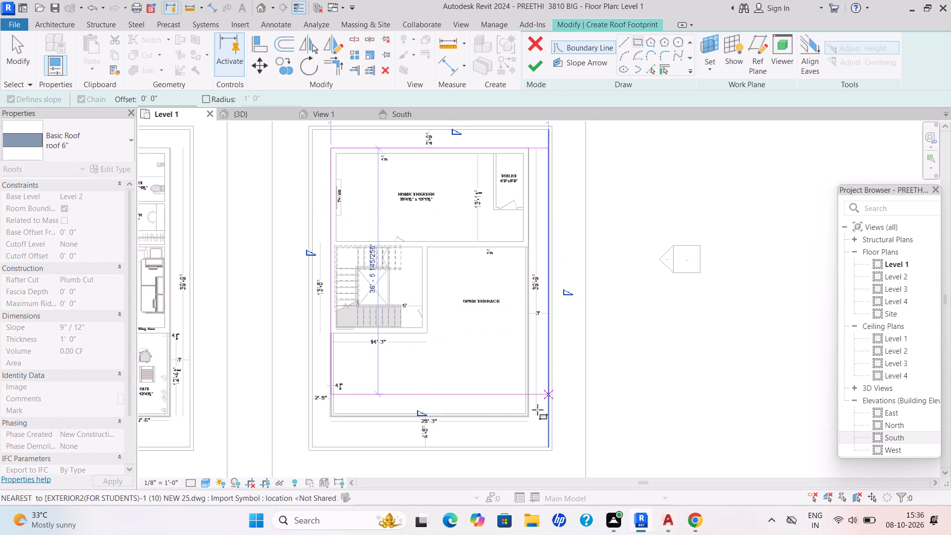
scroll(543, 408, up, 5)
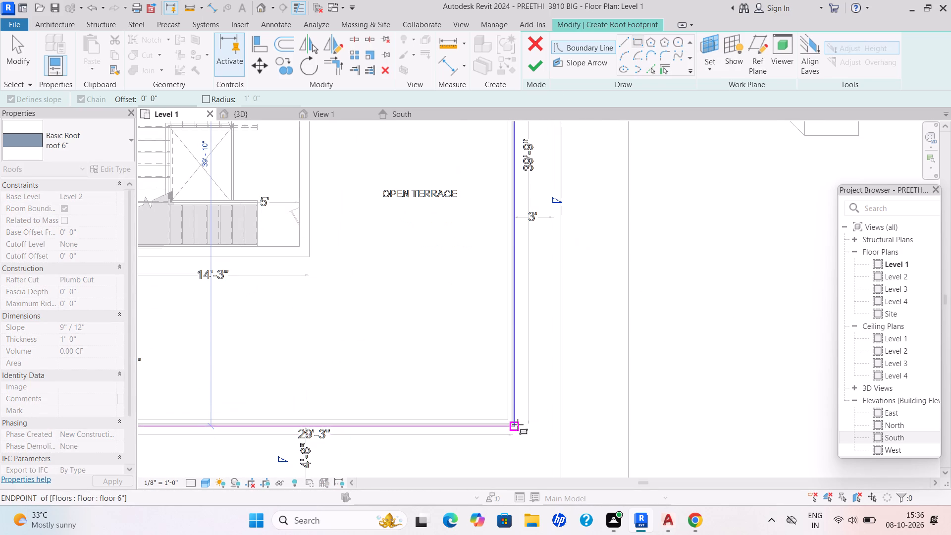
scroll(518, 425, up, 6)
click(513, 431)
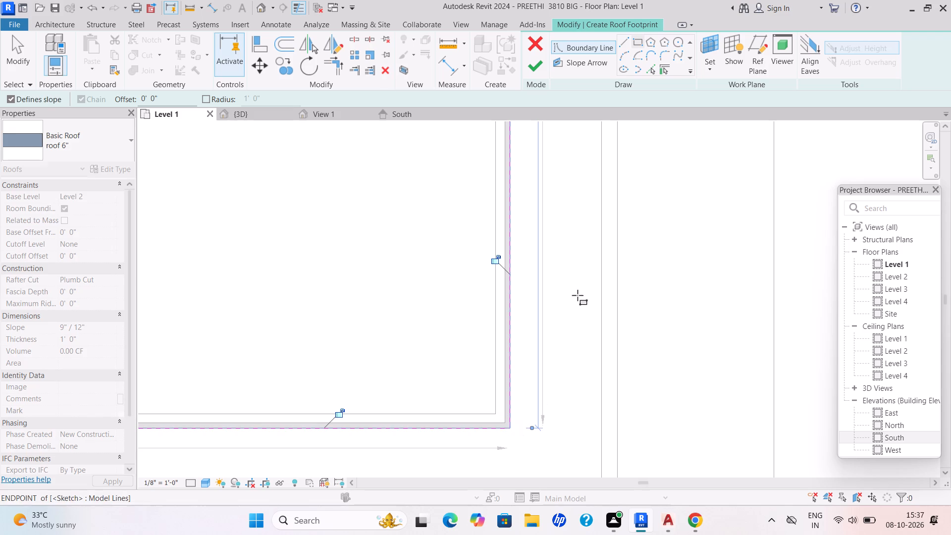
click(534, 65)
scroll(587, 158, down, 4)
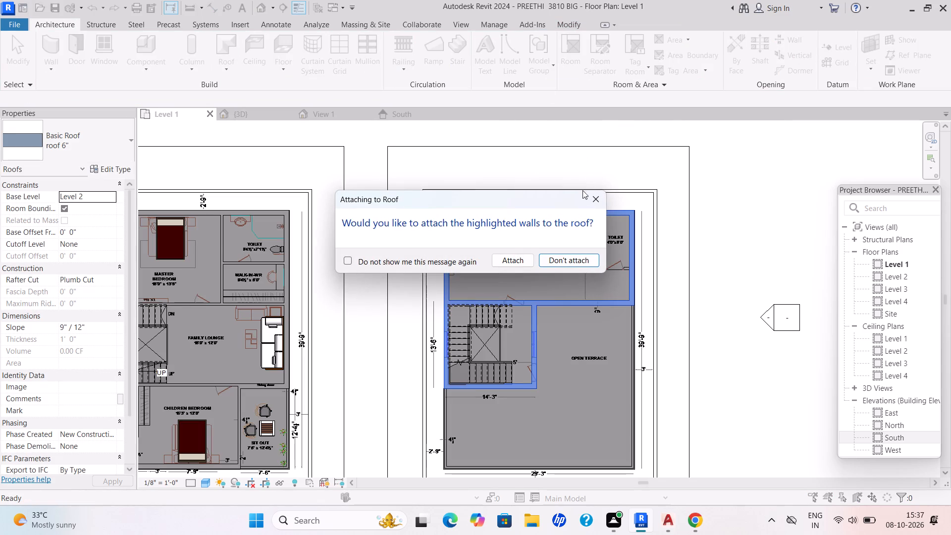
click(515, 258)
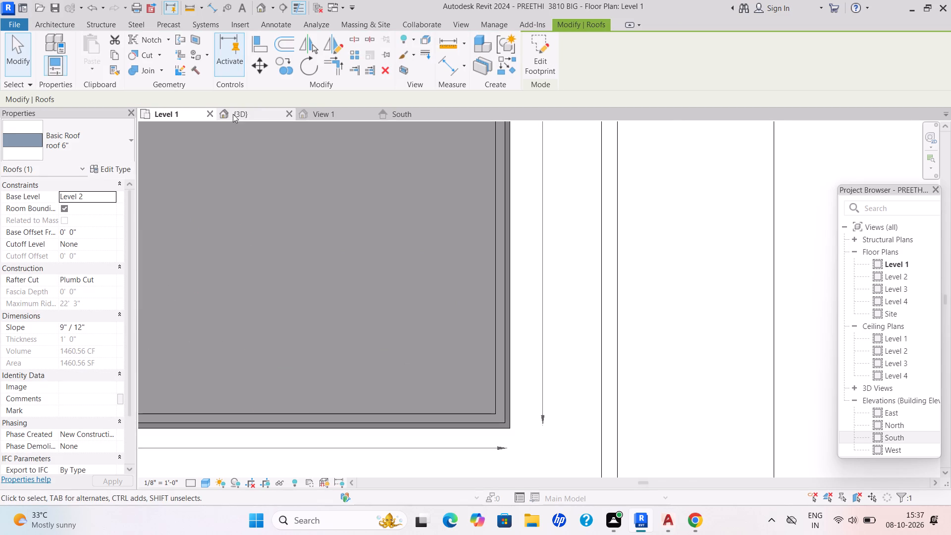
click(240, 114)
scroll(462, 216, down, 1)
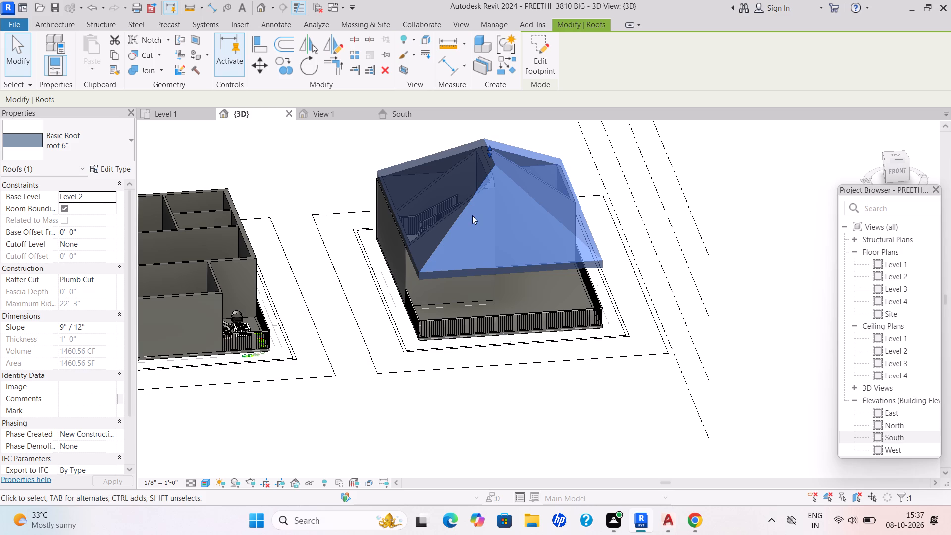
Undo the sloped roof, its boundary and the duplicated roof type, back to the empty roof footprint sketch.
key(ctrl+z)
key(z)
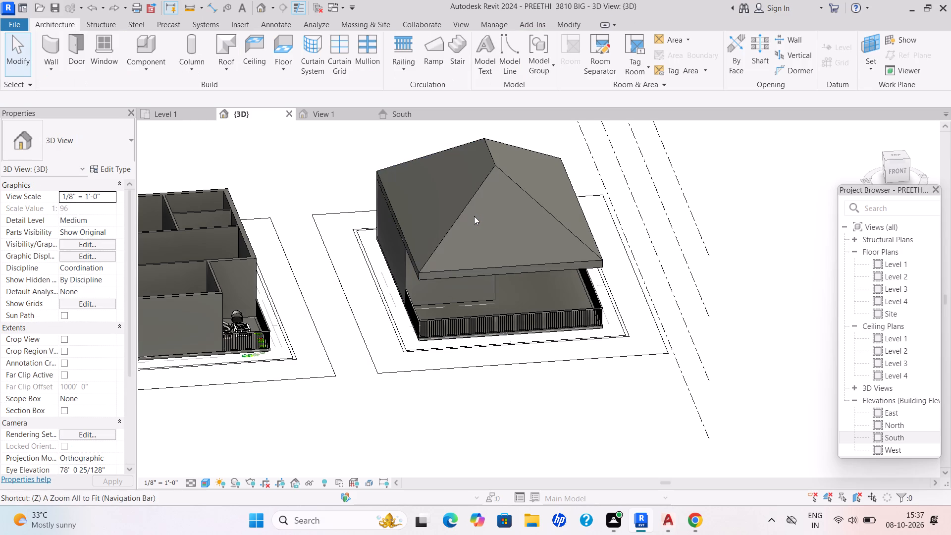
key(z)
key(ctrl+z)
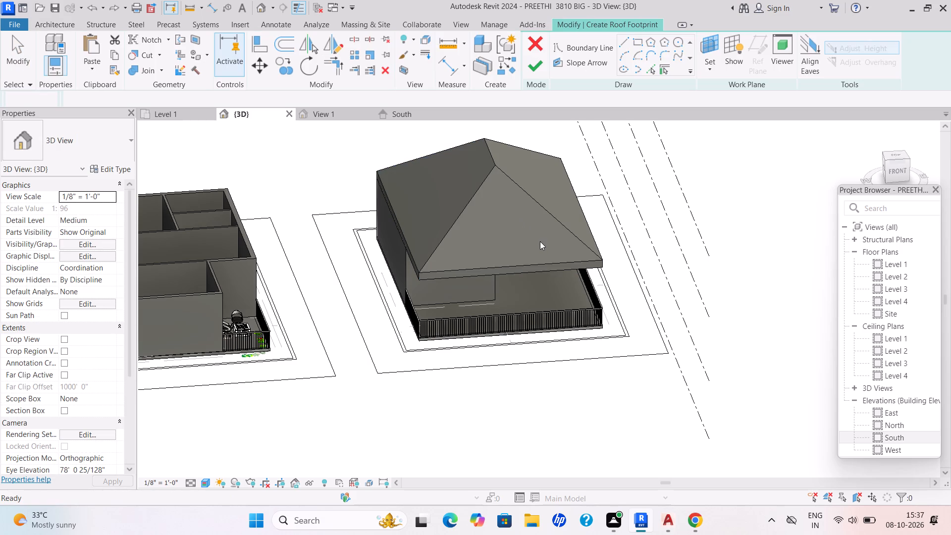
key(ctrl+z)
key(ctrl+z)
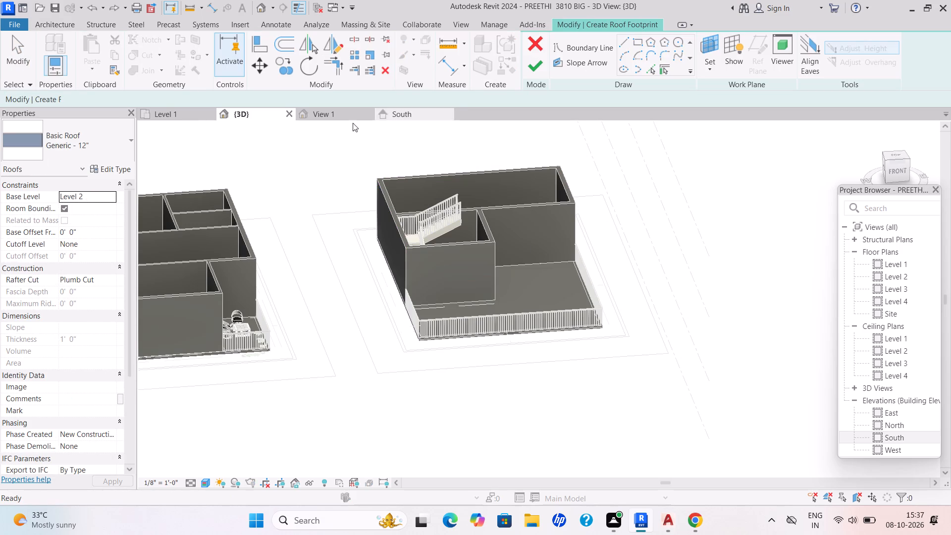
Create a flat Generic - 12" roof of about 1168 SF around the Second Floor Plan's outer boundary, without defined slope, and attach the highlighted walls.
click(169, 114)
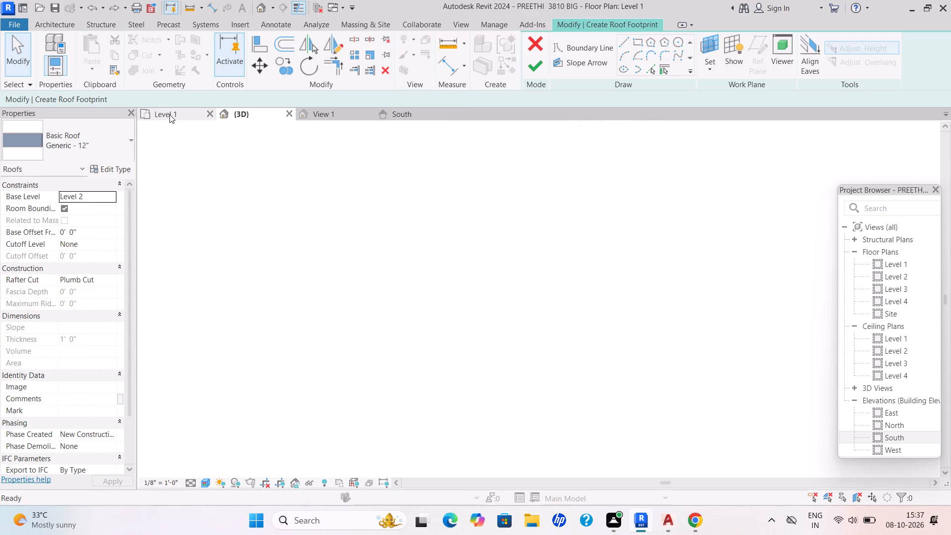
scroll(425, 186, down, 3)
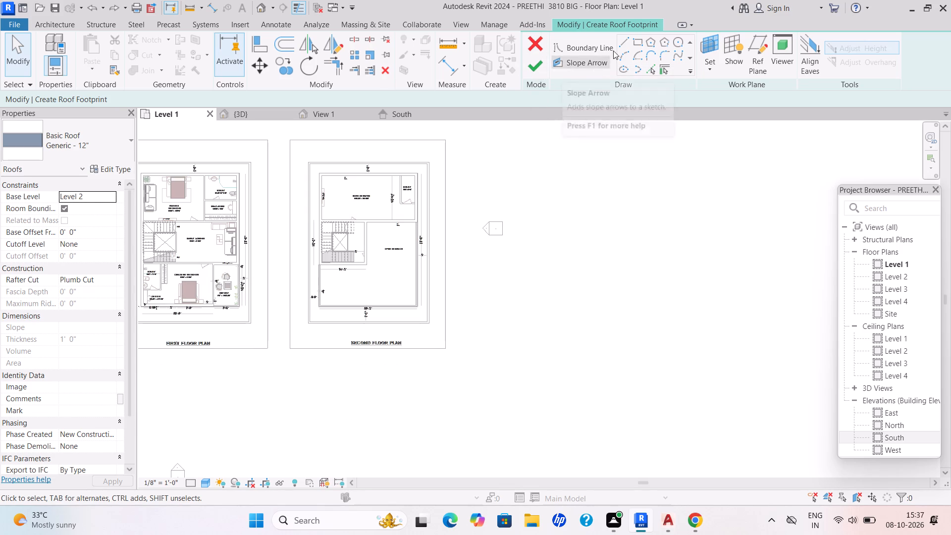
click(635, 37)
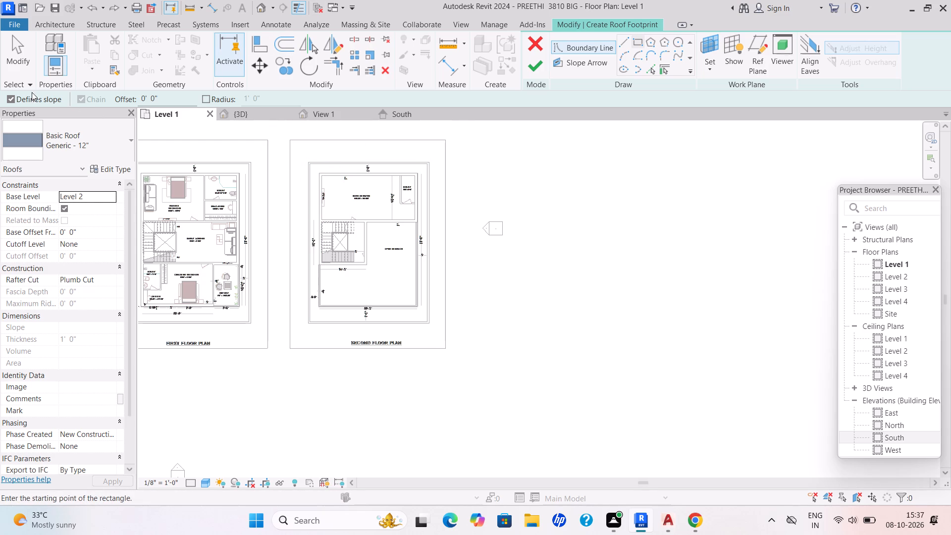
click(11, 99)
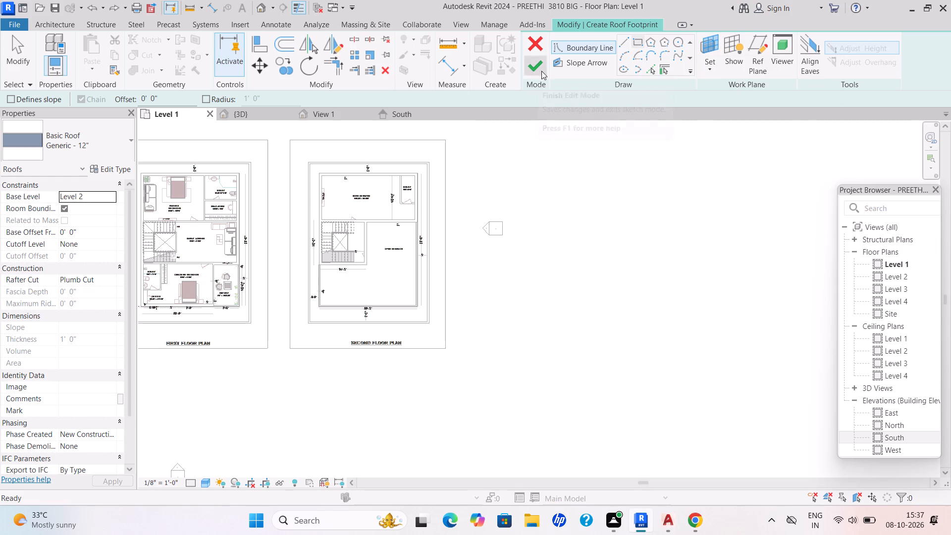
scroll(314, 168, up, 4)
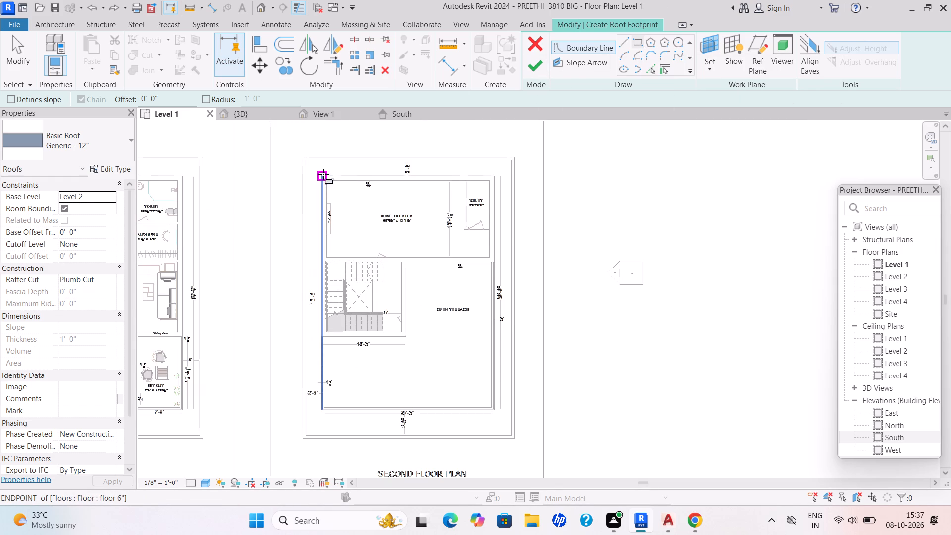
drag(323, 174, 328, 174)
scroll(498, 415, up, 4)
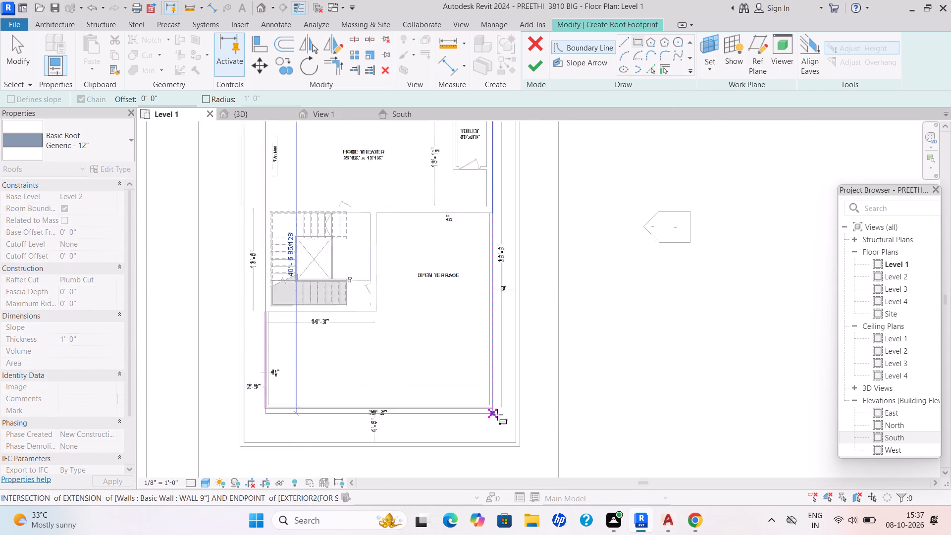
scroll(497, 415, up, 7)
click(484, 391)
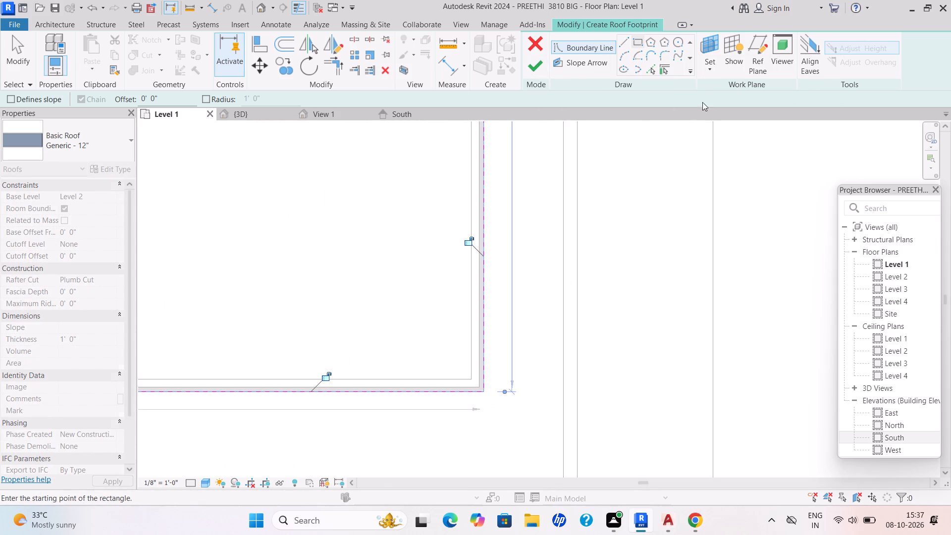
click(543, 62)
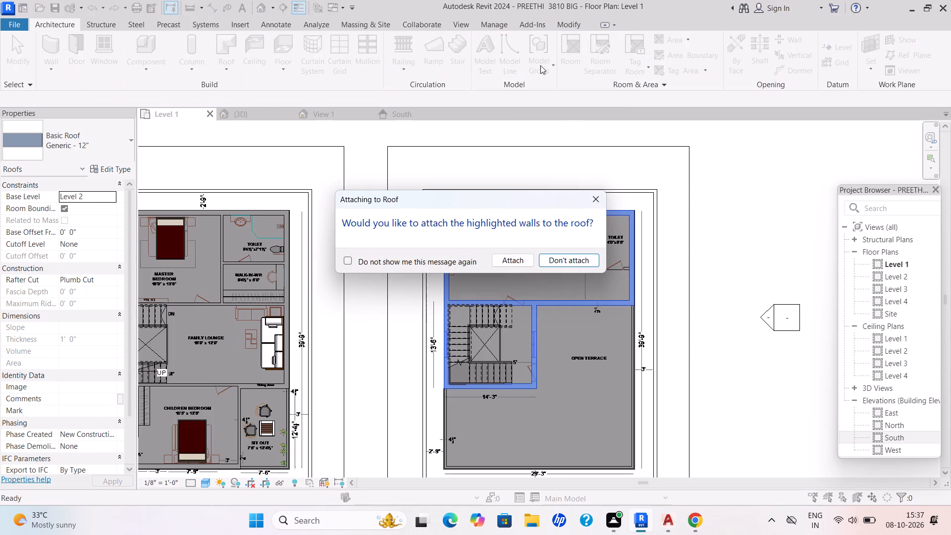
click(505, 263)
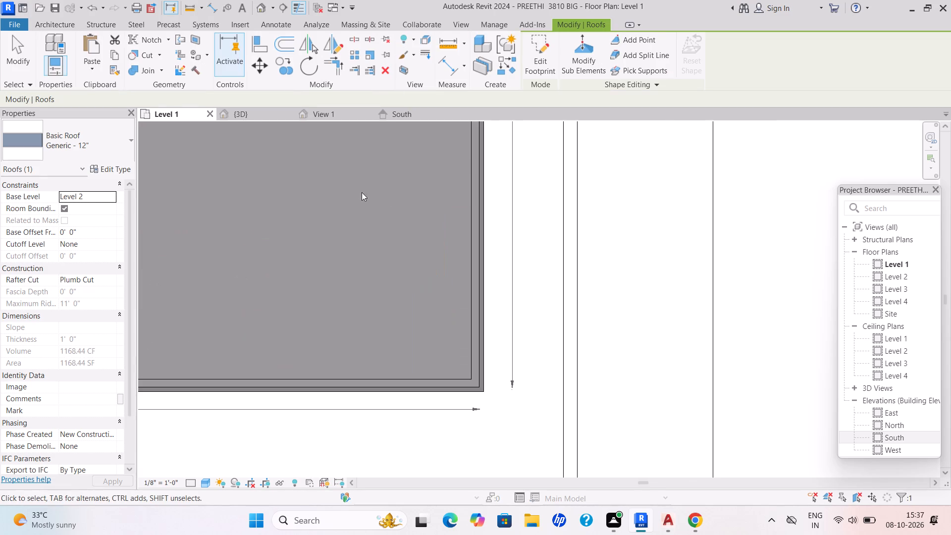
Examine the second floor block's flat roof and its position beside the other two blocks in the 3D view.
click(244, 114)
scroll(505, 194, down, 1)
scroll(496, 200, up, 3)
key(Escape)
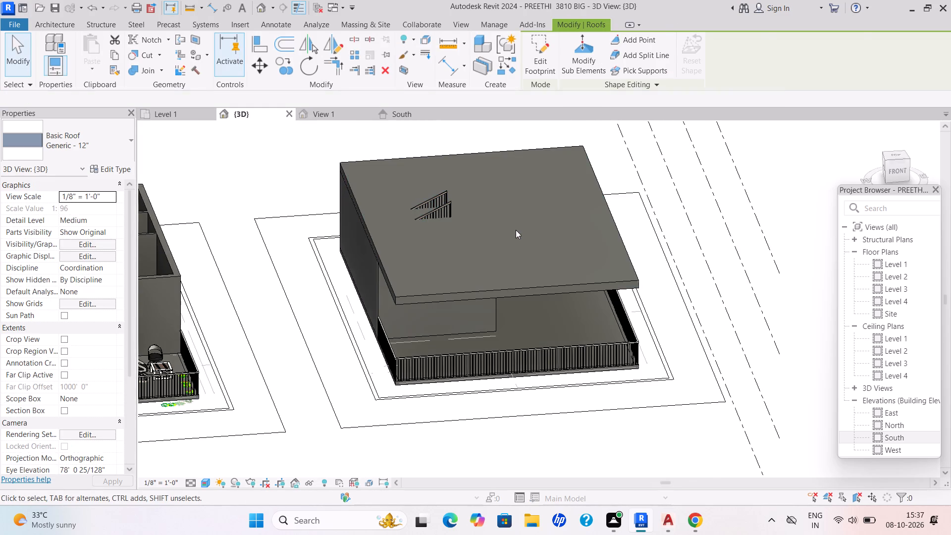
middle_drag(509, 239, 522, 261)
scroll(509, 240, down, 3)
middle_drag(541, 275, 593, 290)
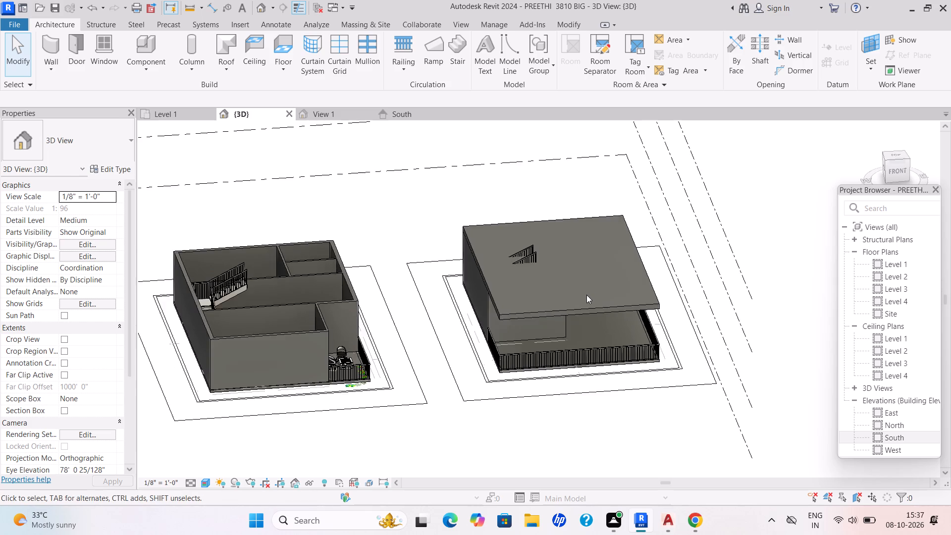
scroll(586, 295, down, 4)
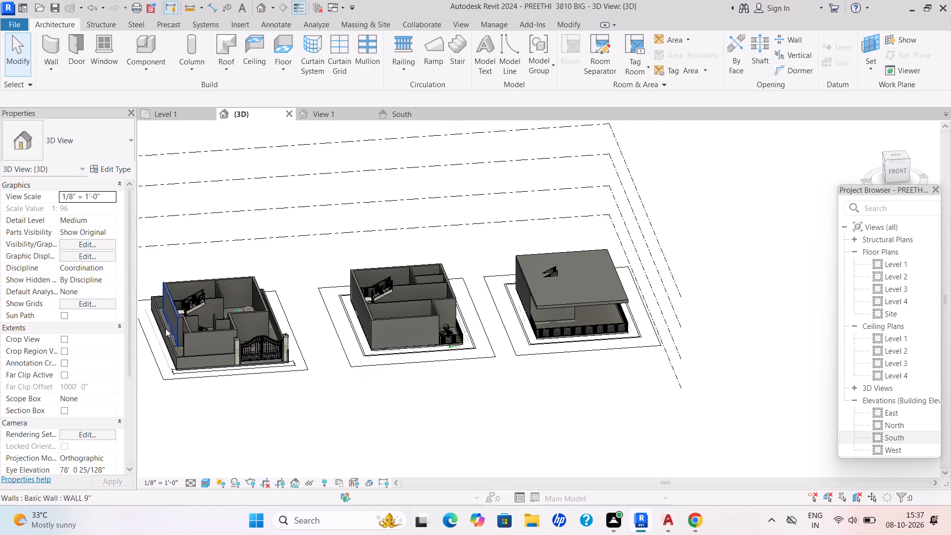
Examine the three floor blocks in the 3D view, comparing the stairwells with the roof over the second floor block.
scroll(150, 323, up, 4)
scroll(227, 295, up, 4)
scroll(241, 301, down, 1)
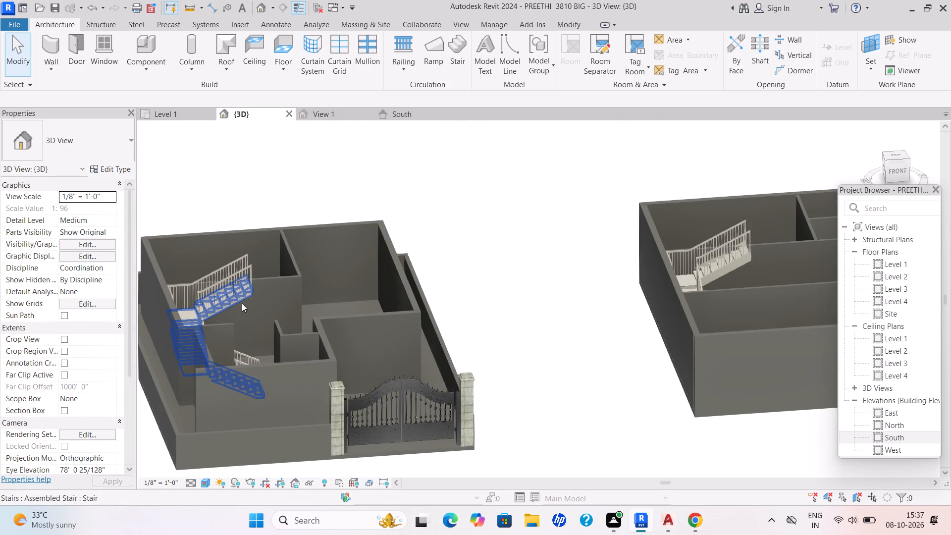
scroll(242, 304, down, 3)
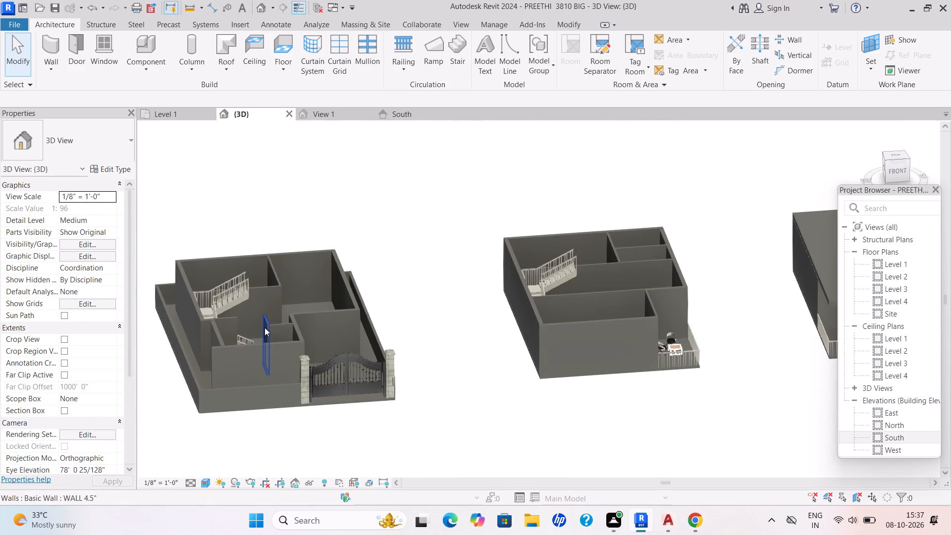
shift+middle_drag(265, 328, 242, 285)
shift+scroll(241, 282, up, 1)
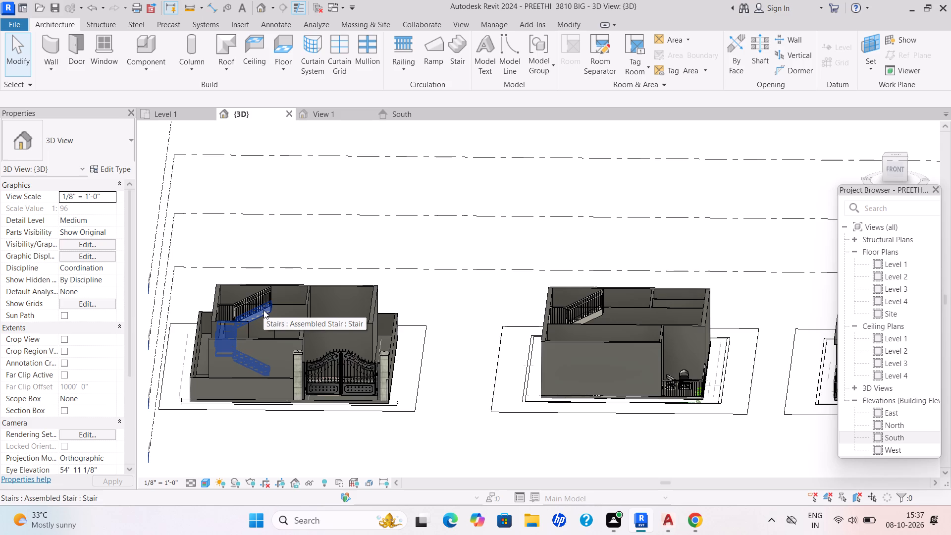
shift+middle_drag(264, 311, 239, 347)
shift+middle_drag(277, 344, 328, 357)
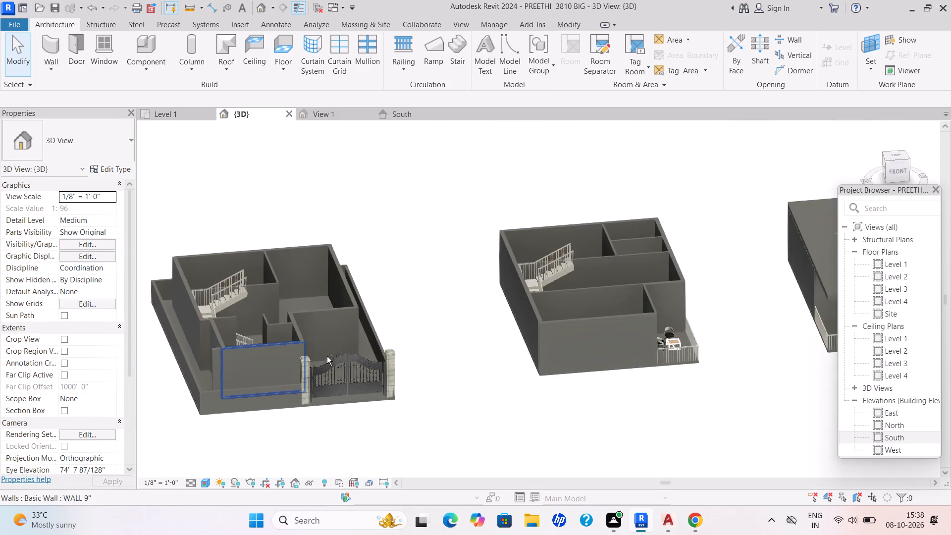
middle_drag(323, 358, 307, 405)
scroll(314, 395, down, 2)
middle_drag(314, 395, 295, 427)
middle_drag(331, 407, 245, 418)
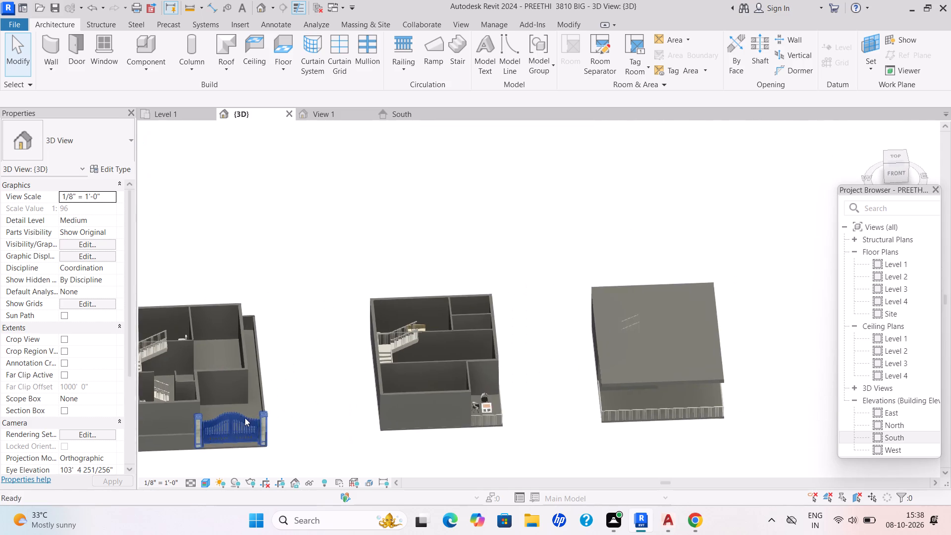
scroll(271, 400, up, 3)
middle_drag(270, 402, 203, 421)
scroll(210, 398, down, 4)
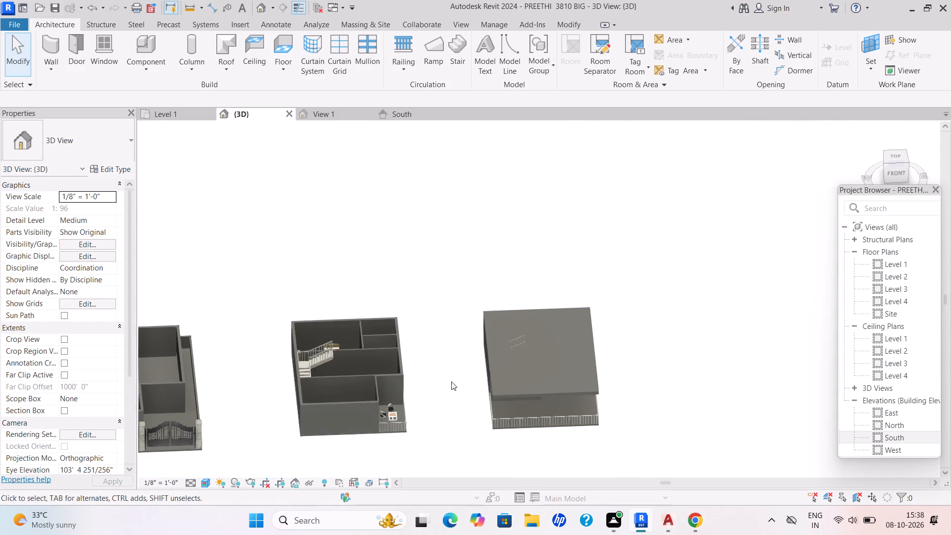
scroll(557, 377, up, 1)
On the Level 1 plan, create a shaft opening with a rectangular boundary enclosing the whole staircase of the Second Floor Plan.
click(189, 118)
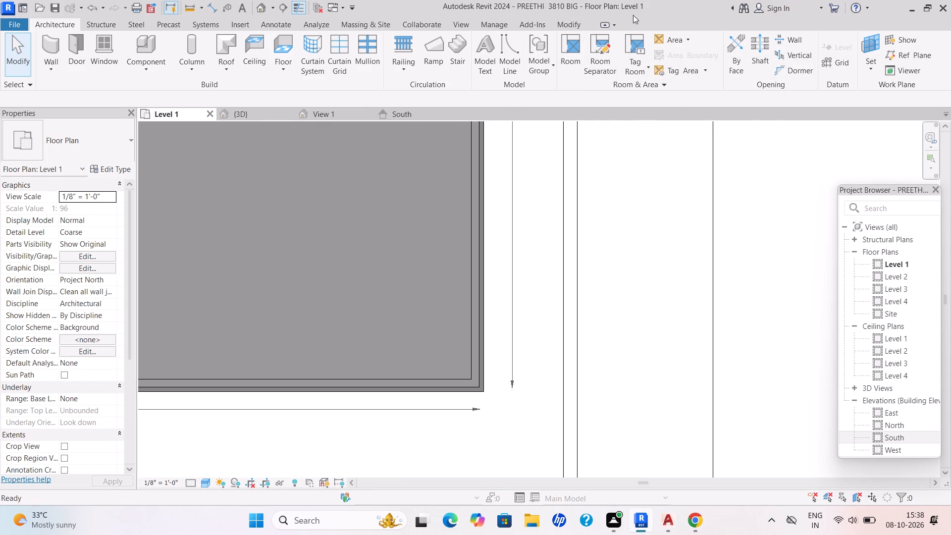
click(757, 44)
scroll(414, 184, down, 5)
scroll(428, 223, down, 2)
middle_drag(442, 248, 498, 308)
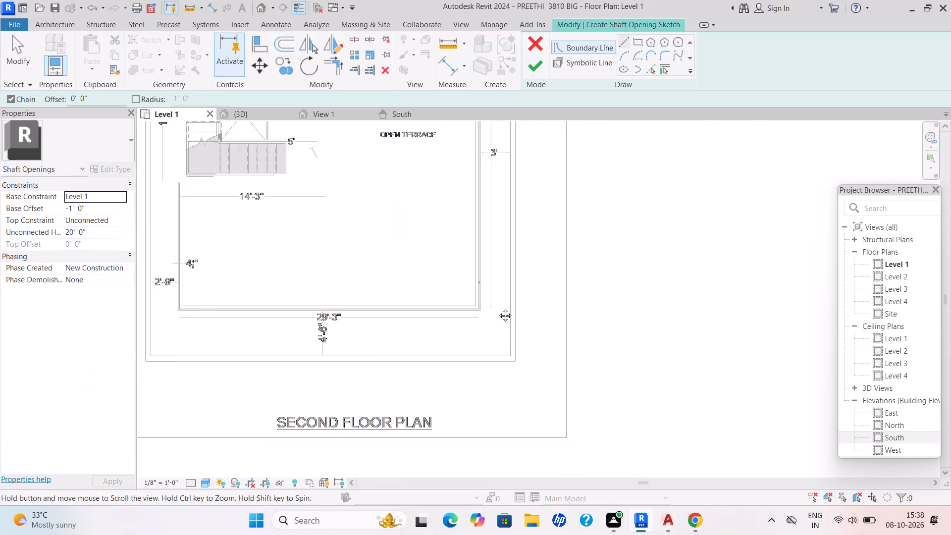
middle_drag(498, 308, 533, 359)
scroll(532, 358, down, 2)
scroll(509, 255, down, 6)
scroll(445, 270, up, 5)
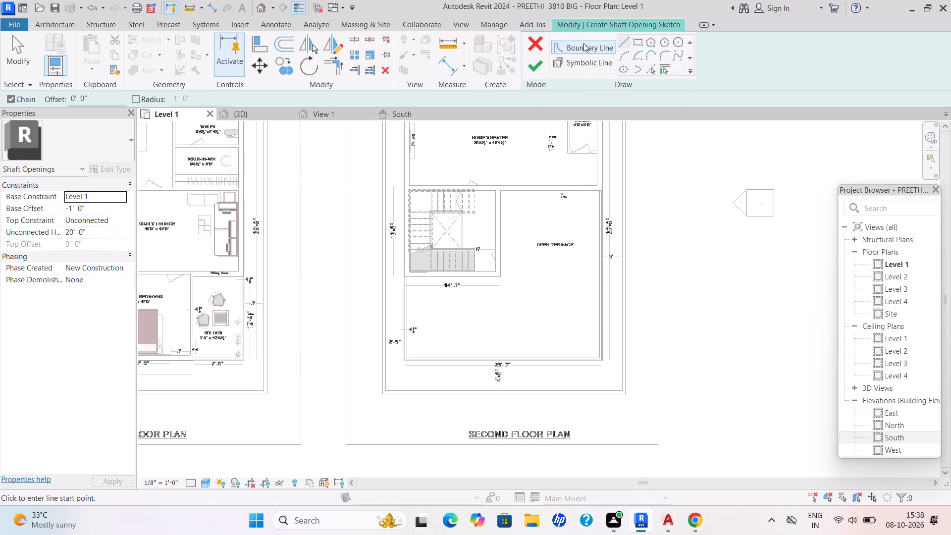
click(638, 41)
scroll(472, 187, up, 11)
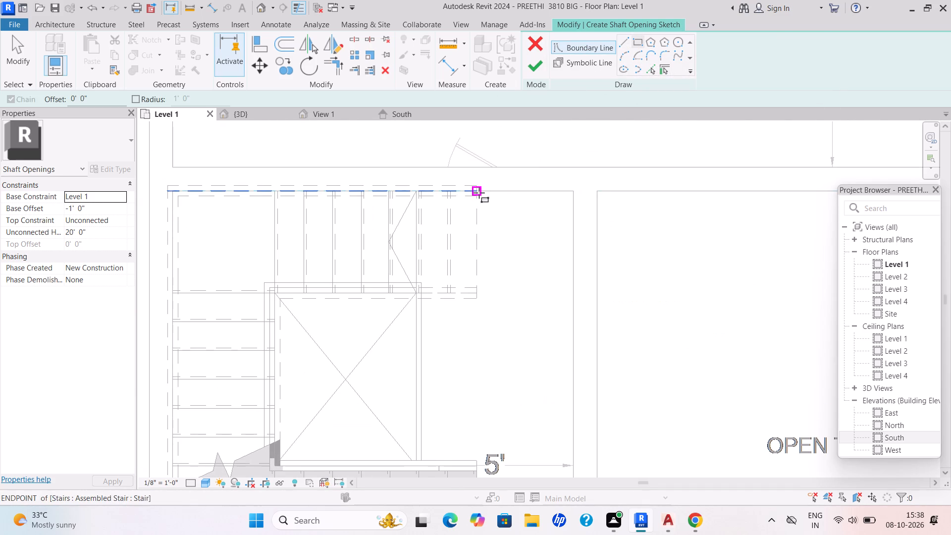
click(479, 193)
scroll(336, 421, down, 1)
middle_drag(344, 423, 585, 199)
scroll(485, 284, down, 1)
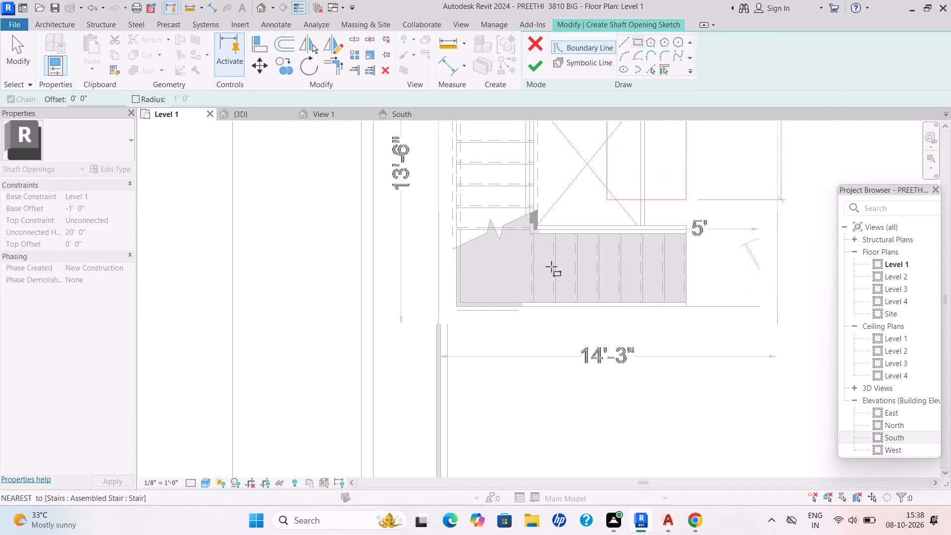
scroll(456, 311, up, 5)
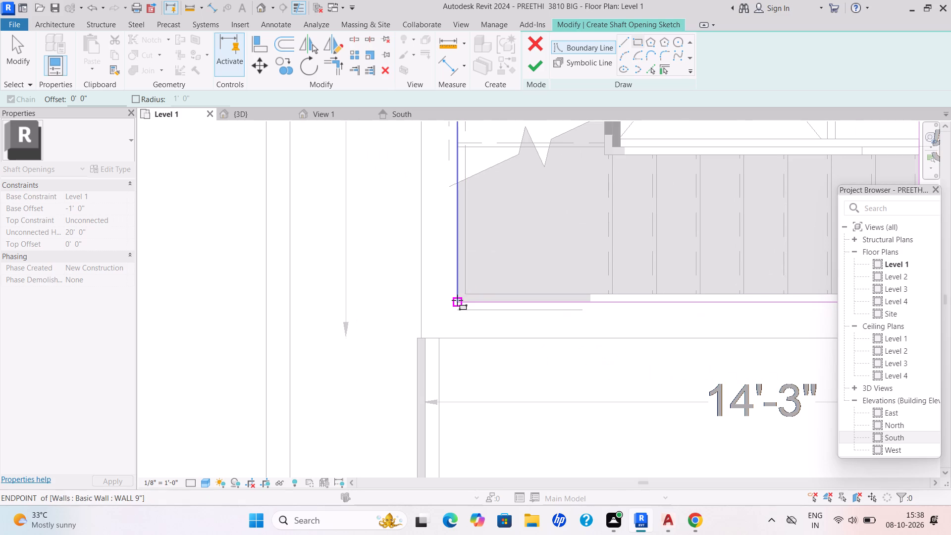
click(457, 300)
click(539, 69)
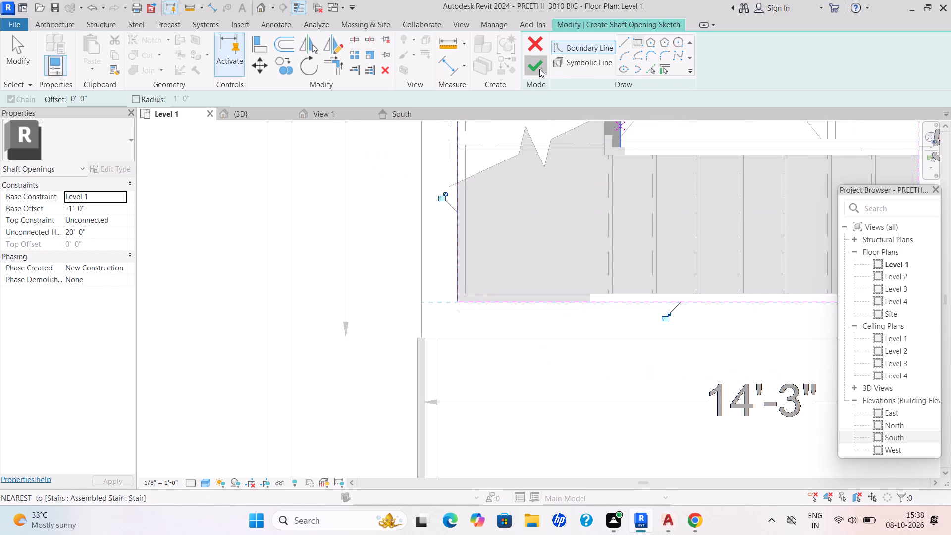
scroll(495, 179, down, 11)
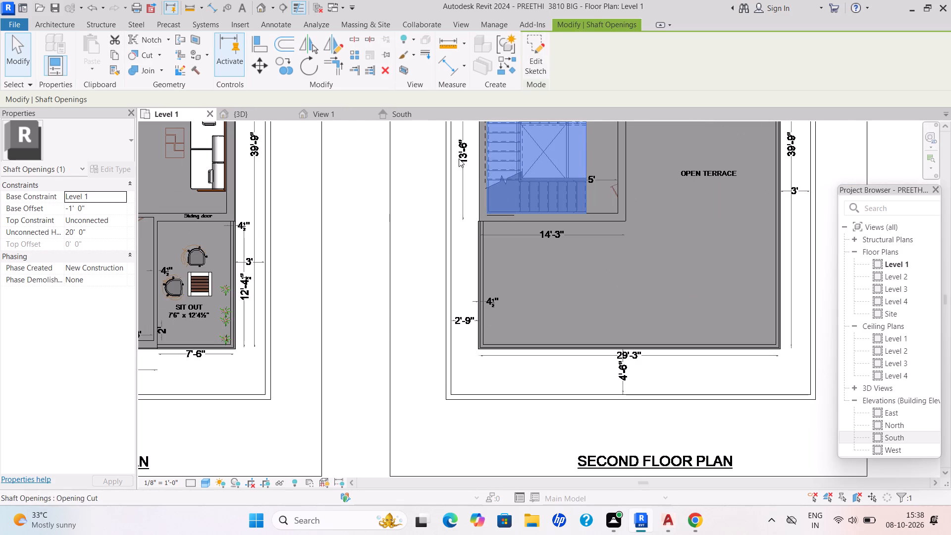
Shorten the stair shaft in the 3D view from both ends, to about 5'-10" base offset and about 6'-9" unconnected height.
click(246, 112)
scroll(391, 204, down, 3)
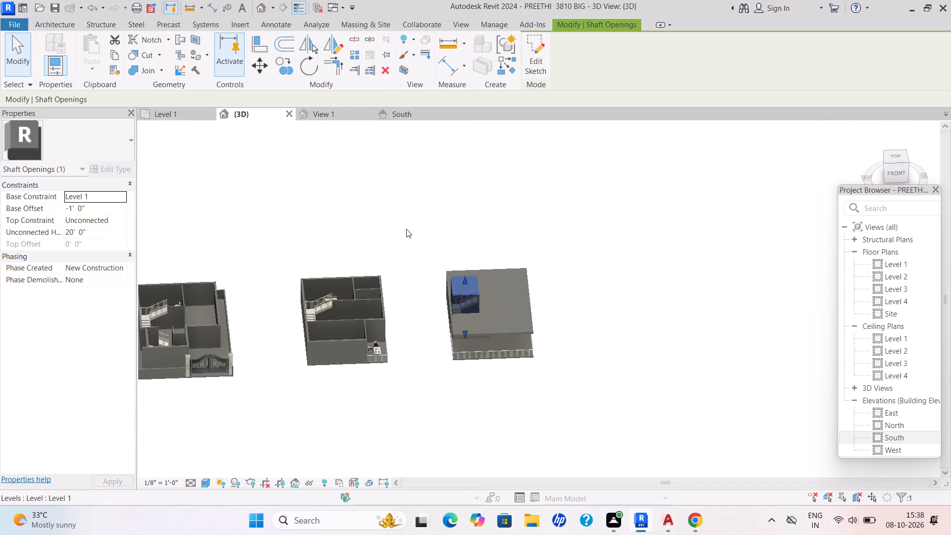
scroll(473, 308, up, 4)
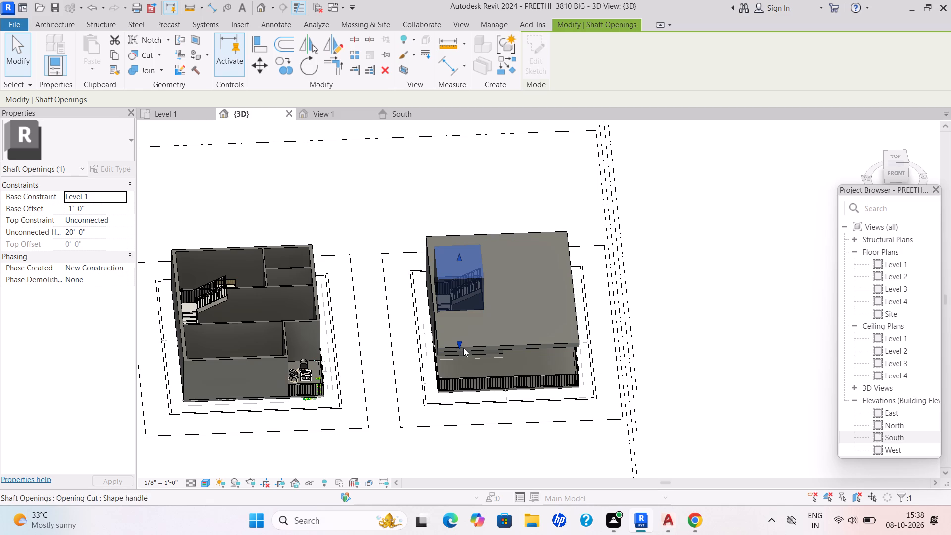
shift+middle_drag(469, 350, 471, 310)
shift+scroll(469, 350, up, 1)
scroll(460, 329, up, 4)
drag(464, 357, 468, 339)
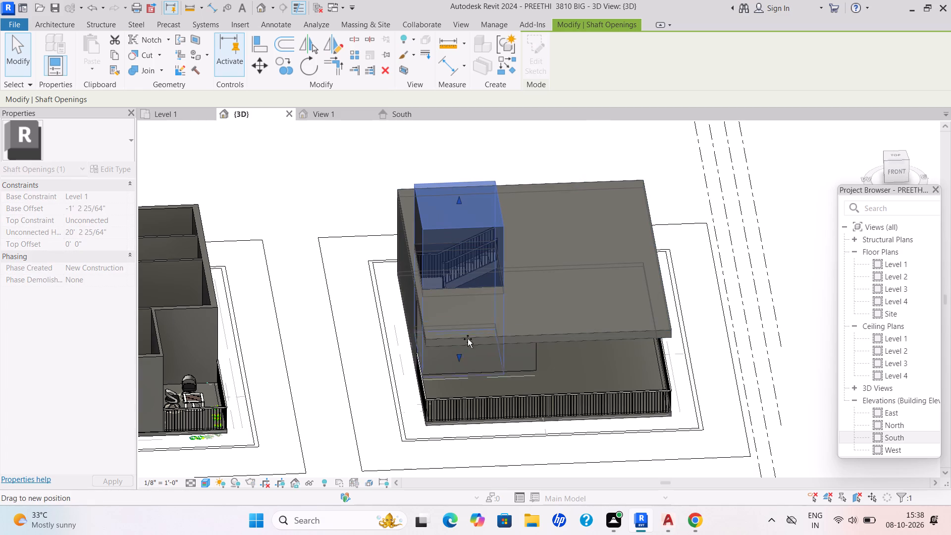
drag(468, 339, 476, 291)
drag(457, 199, 455, 212)
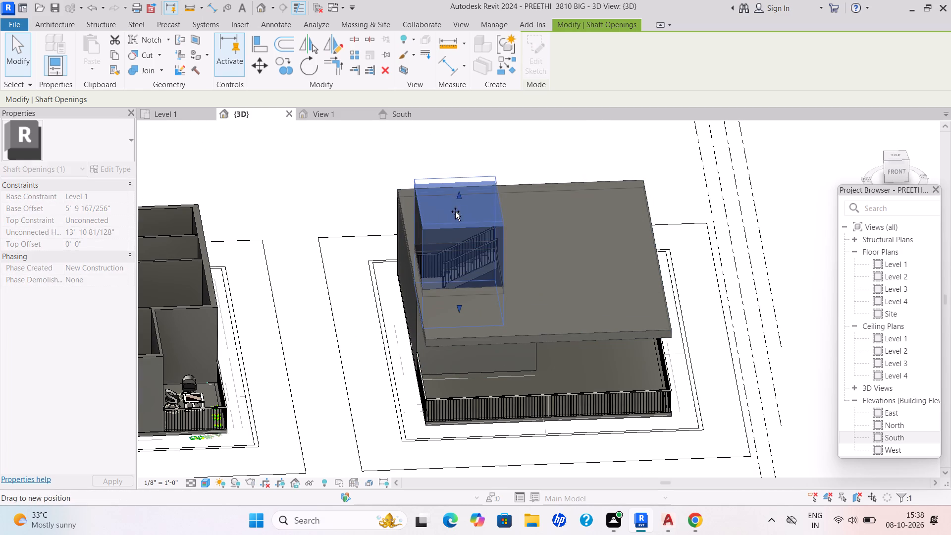
drag(455, 212, 451, 266)
key(Escape)
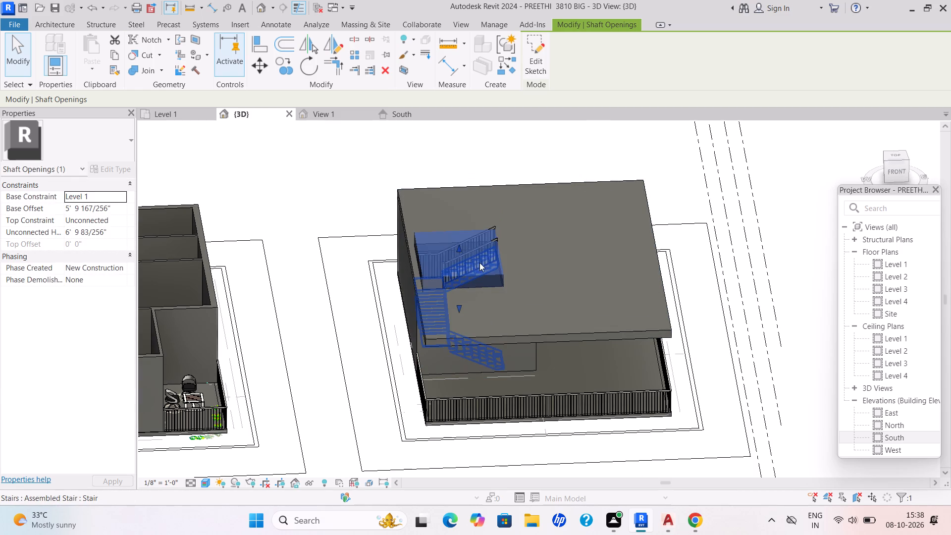
Set the desired number of risers to 21 for the second floor block's assembled stair rising through the roof opening.
scroll(508, 269, down, 2)
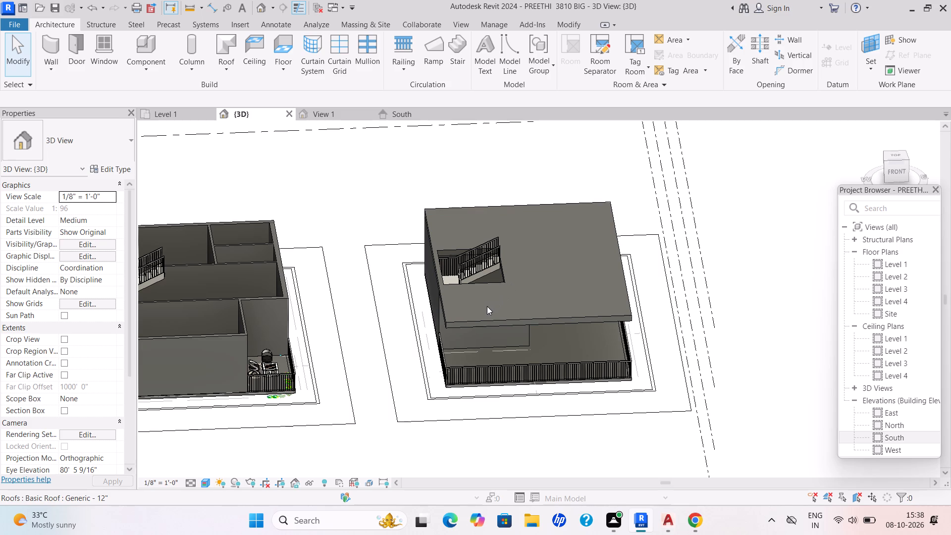
middle_drag(485, 308, 495, 322)
shift+middle_drag(495, 323, 570, 345)
shift+scroll(617, 326, up, 4)
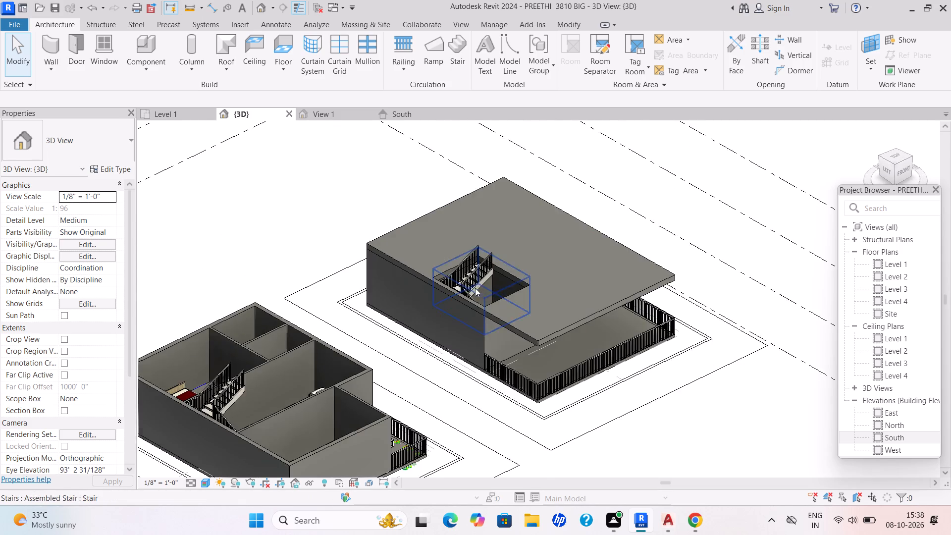
shift+scroll(475, 288, up, 2)
shift+middle_drag(476, 302, 521, 342)
shift+scroll(518, 342, up, 1)
scroll(410, 227, up, 9)
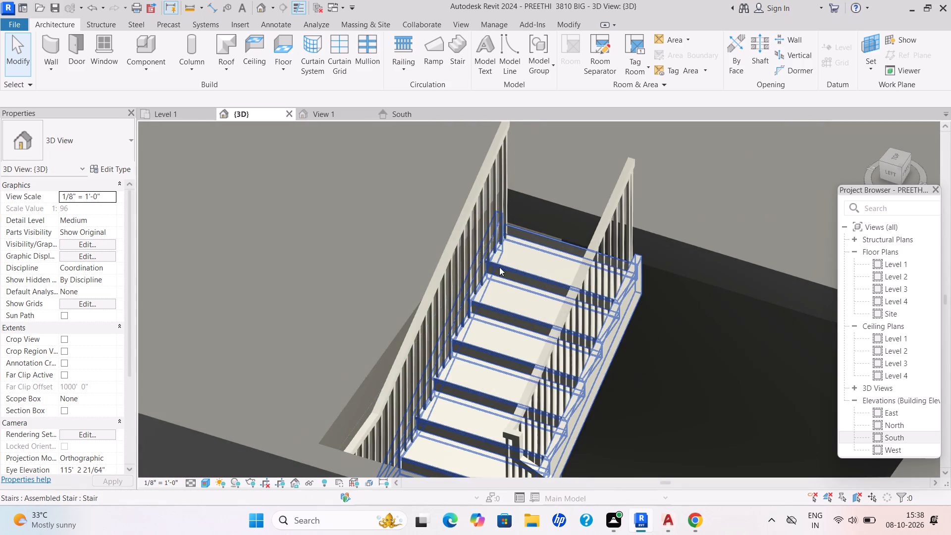
click(508, 268)
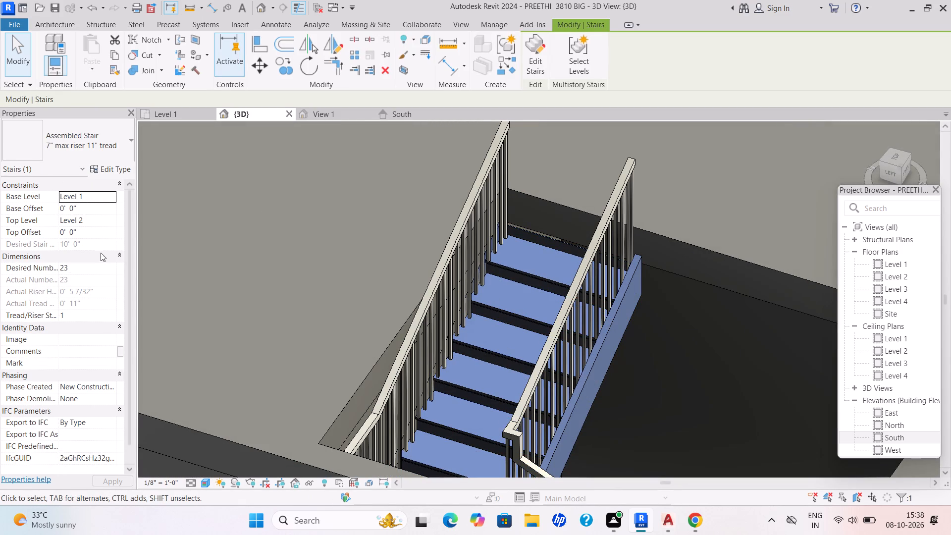
click(98, 270)
click(107, 270)
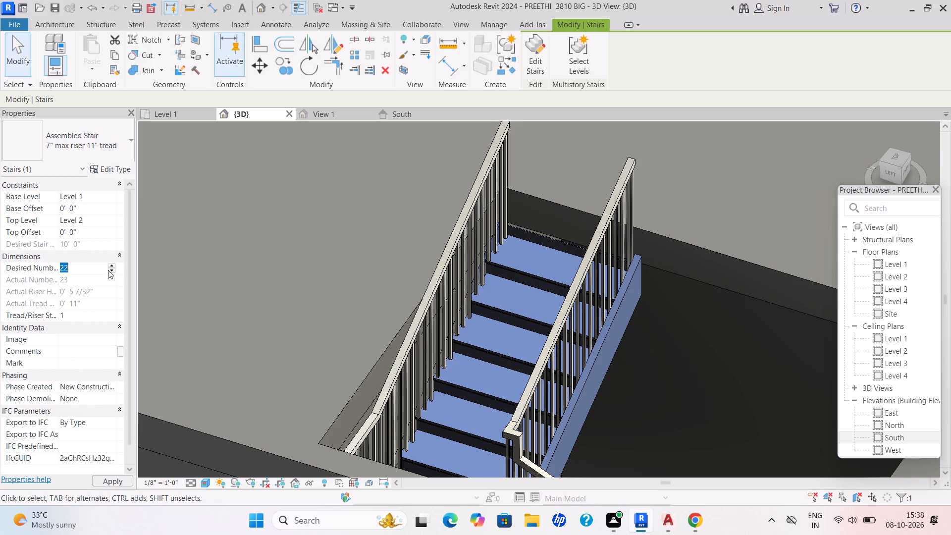
click(108, 270)
scroll(510, 209, up, 1)
scroll(586, 196, up, 1)
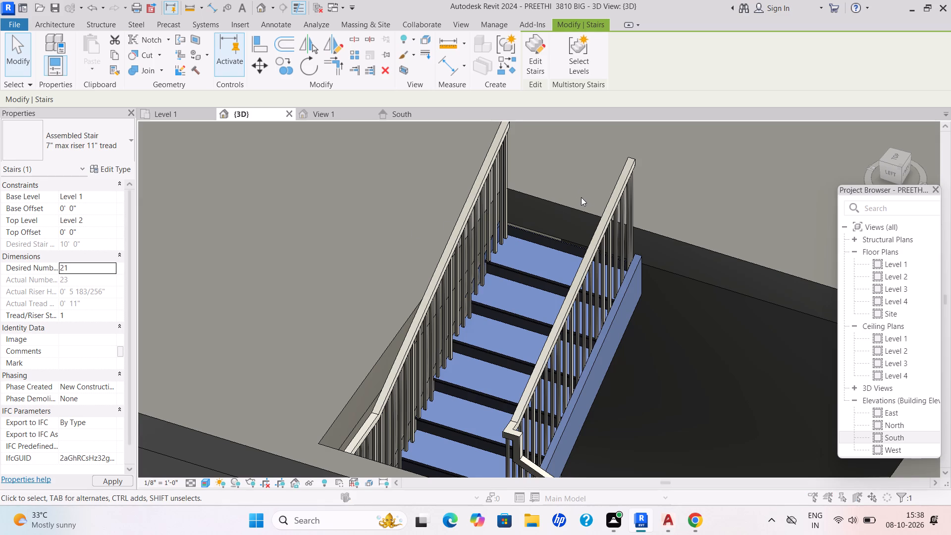
click(523, 297)
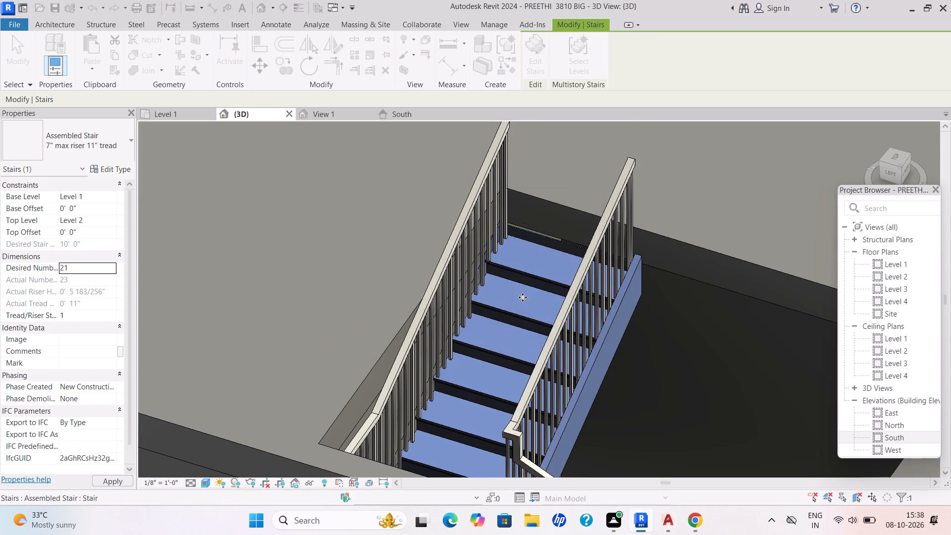
scroll(552, 258, up, 3)
scroll(576, 240, down, 4)
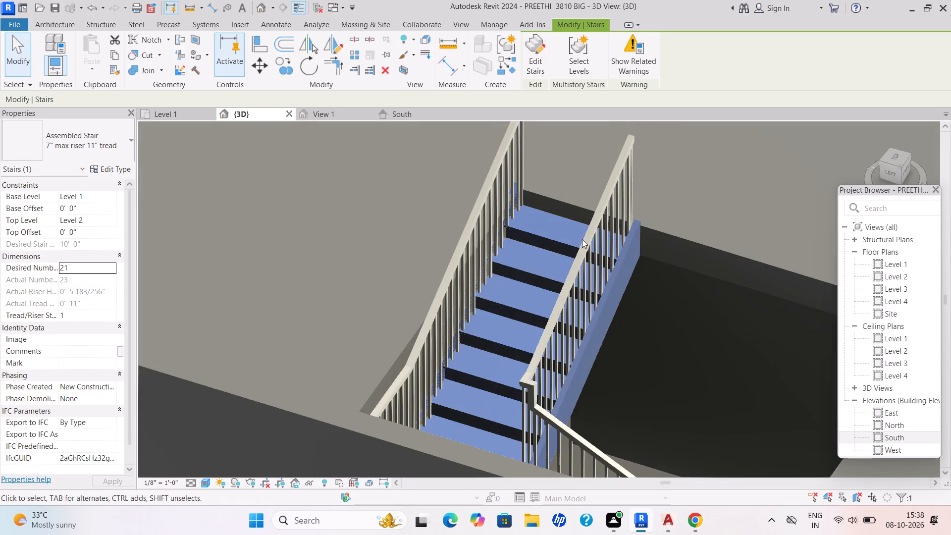
key(Escape)
Examine the second floor block's stair and roof opening from several angles, and compare them with the neighbouring block's stair.
scroll(620, 244, down, 2)
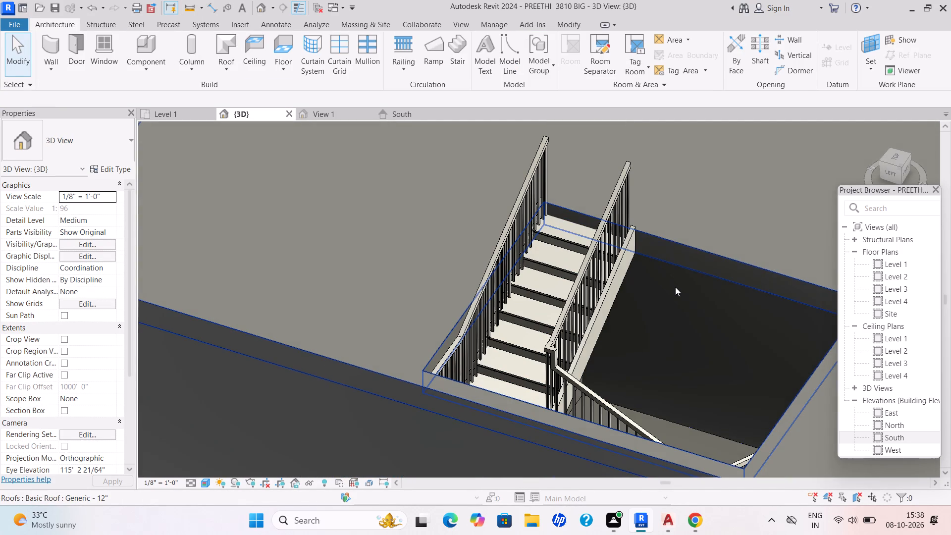
shift+middle_drag(676, 294, 473, 148)
scroll(471, 145, up, 1)
scroll(527, 243, down, 4)
middle_drag(522, 260, 462, 283)
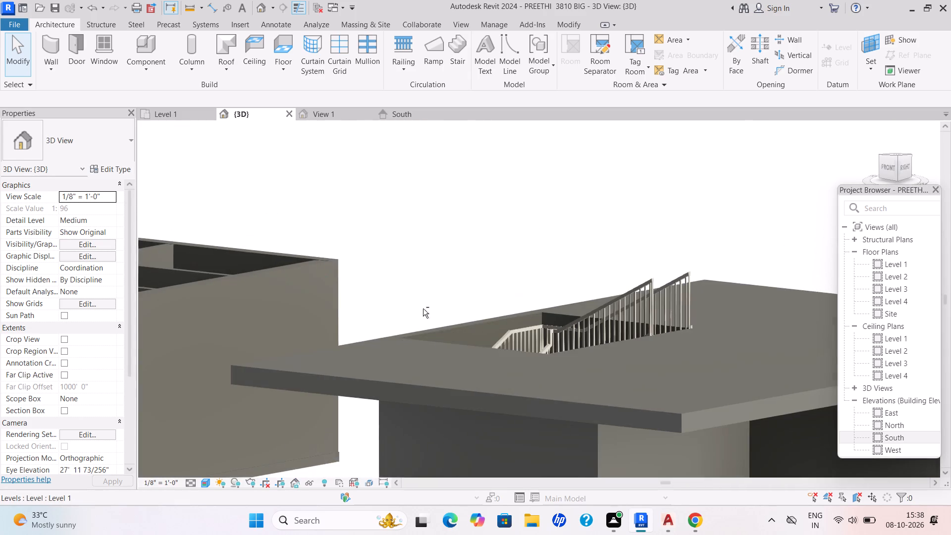
shift+middle_drag(422, 312, 390, 354)
shift+scroll(383, 363, down, 1)
middle_drag(405, 374, 644, 331)
scroll(620, 292, down, 1)
shift+middle_drag(619, 317, 624, 402)
scroll(584, 372, down, 2)
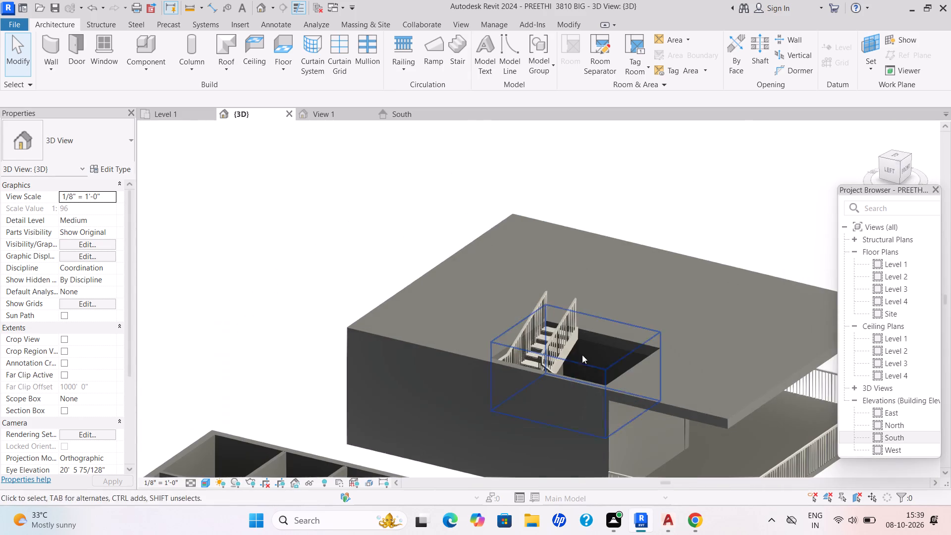
scroll(582, 355, down, 2)
middle_drag(582, 352, 653, 208)
scroll(365, 374, up, 9)
scroll(429, 348, down, 2)
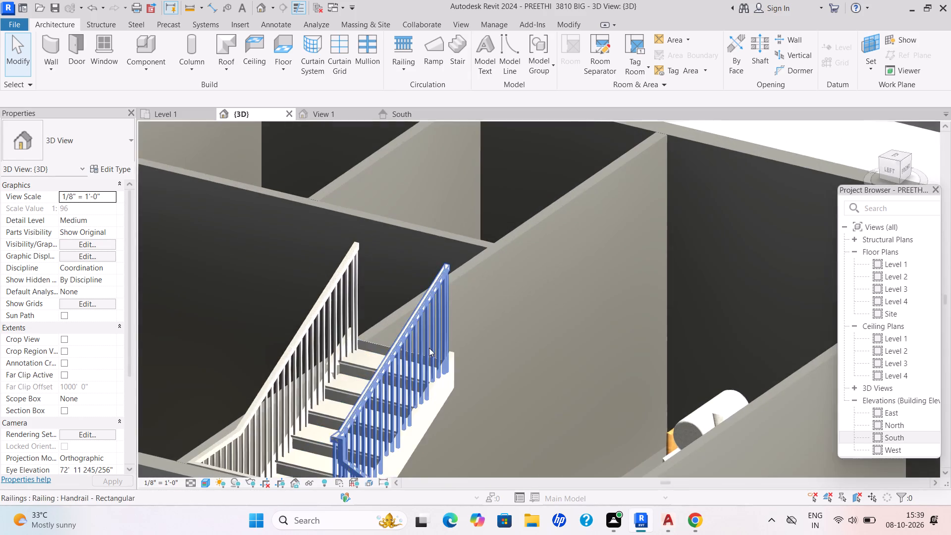
scroll(429, 348, down, 9)
shift+middle_drag(459, 351, 374, 360)
scroll(536, 312, down, 1)
middle_drag(536, 314, 356, 354)
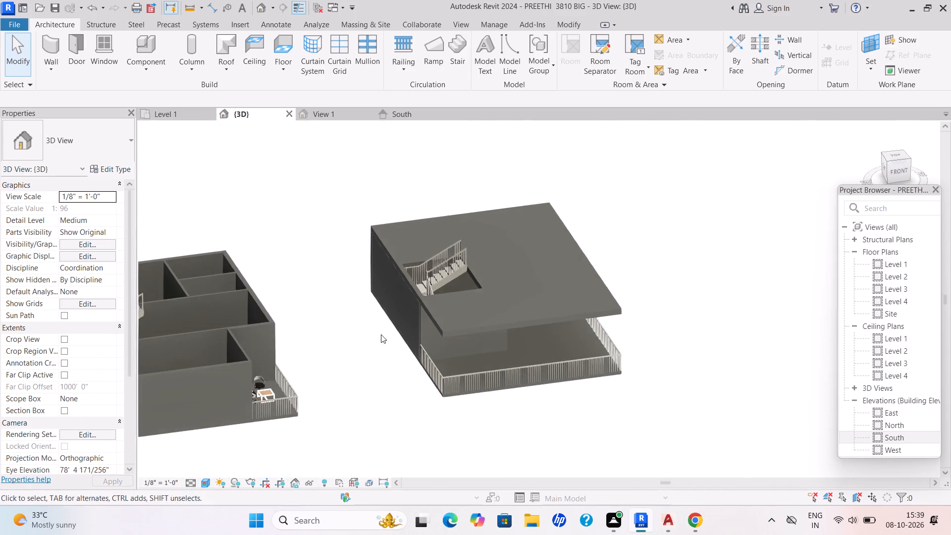
scroll(430, 322, down, 7)
scroll(105, 320, up, 4)
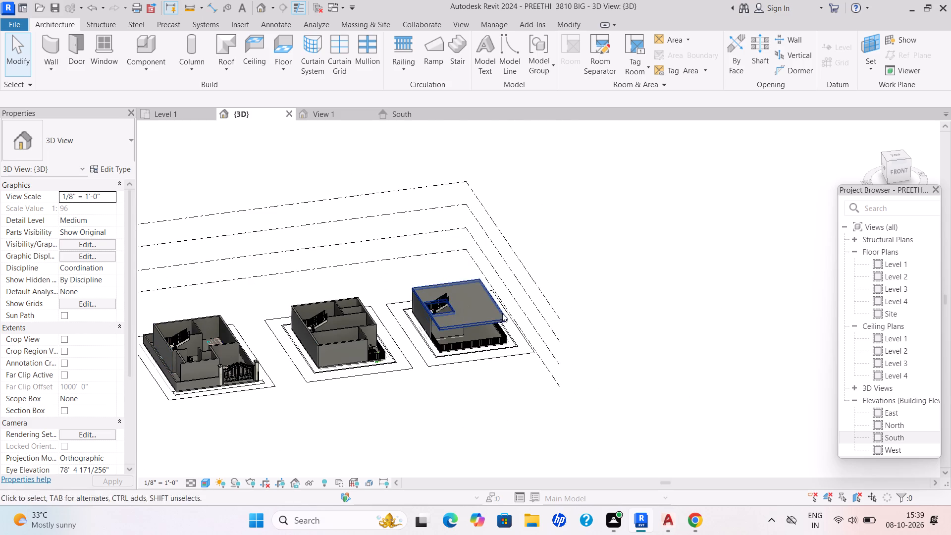
scroll(469, 321, up, 4)
scroll(157, 328, up, 4)
middle_drag(623, 319, 578, 317)
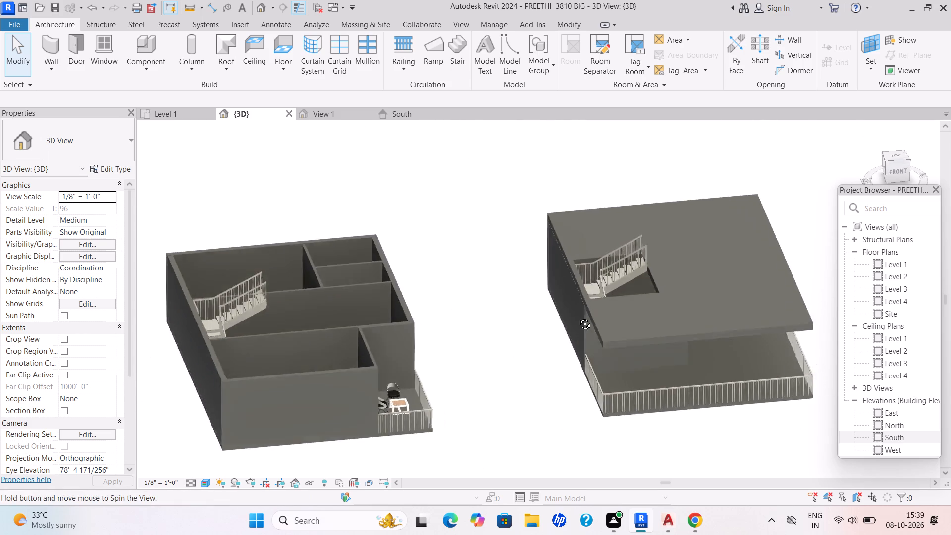
middle_drag(578, 317, 561, 305)
middle_drag(622, 289, 452, 356)
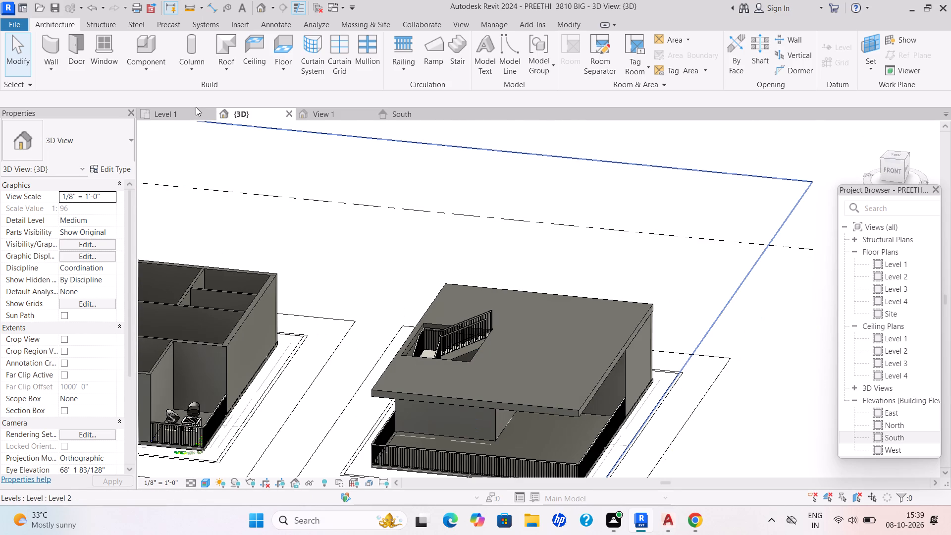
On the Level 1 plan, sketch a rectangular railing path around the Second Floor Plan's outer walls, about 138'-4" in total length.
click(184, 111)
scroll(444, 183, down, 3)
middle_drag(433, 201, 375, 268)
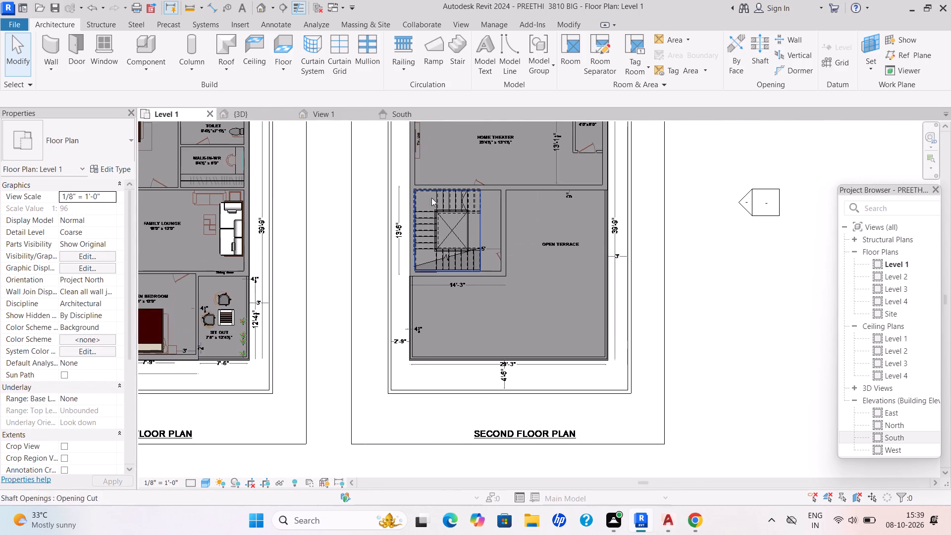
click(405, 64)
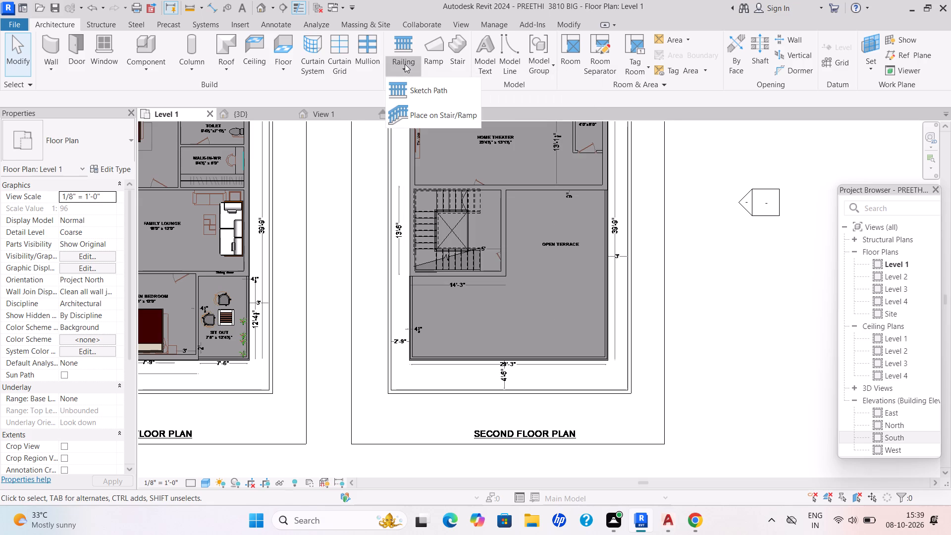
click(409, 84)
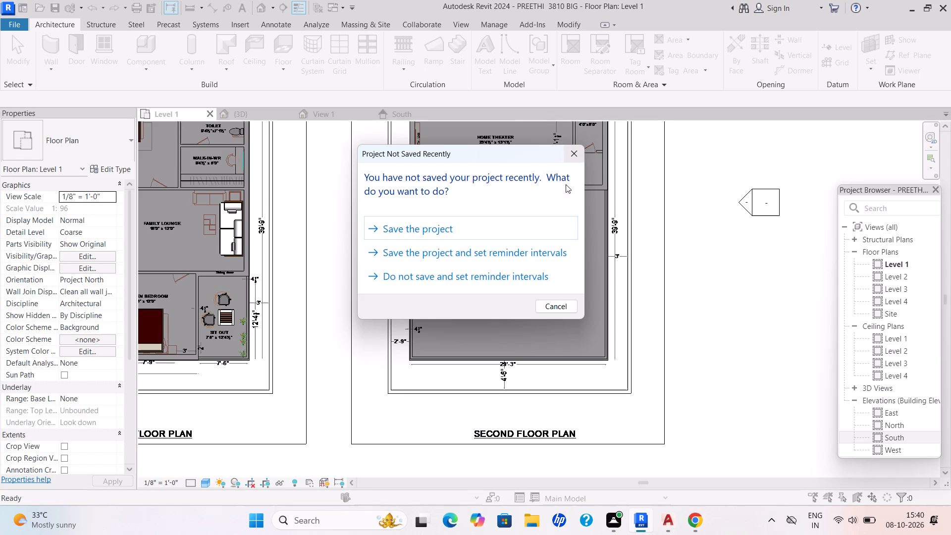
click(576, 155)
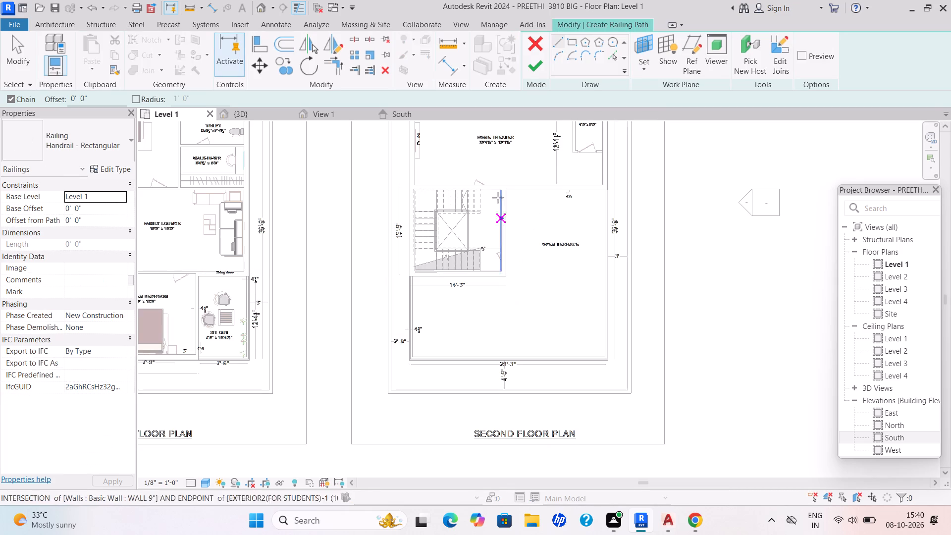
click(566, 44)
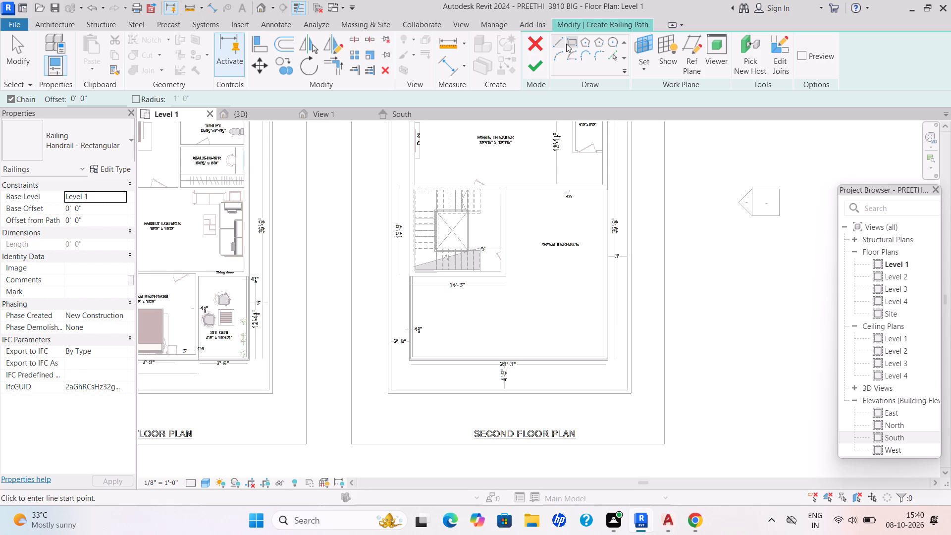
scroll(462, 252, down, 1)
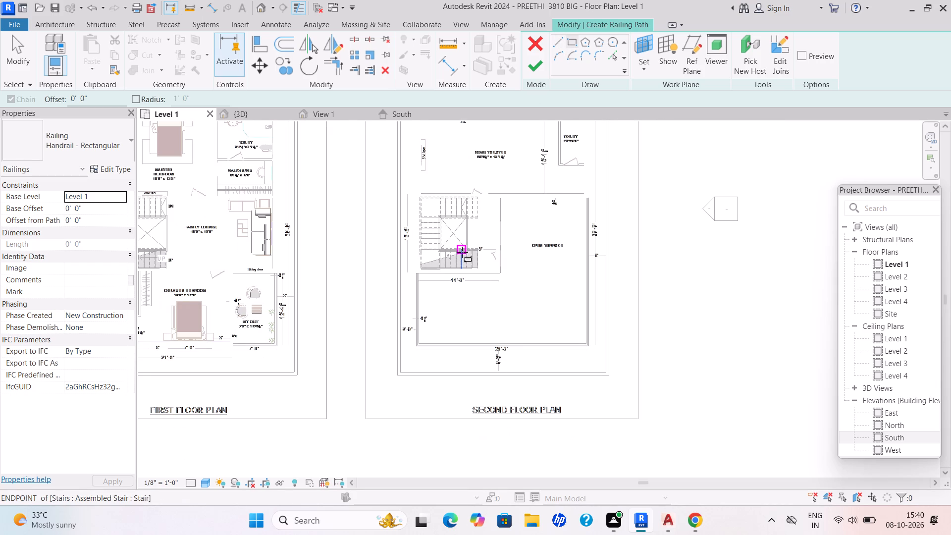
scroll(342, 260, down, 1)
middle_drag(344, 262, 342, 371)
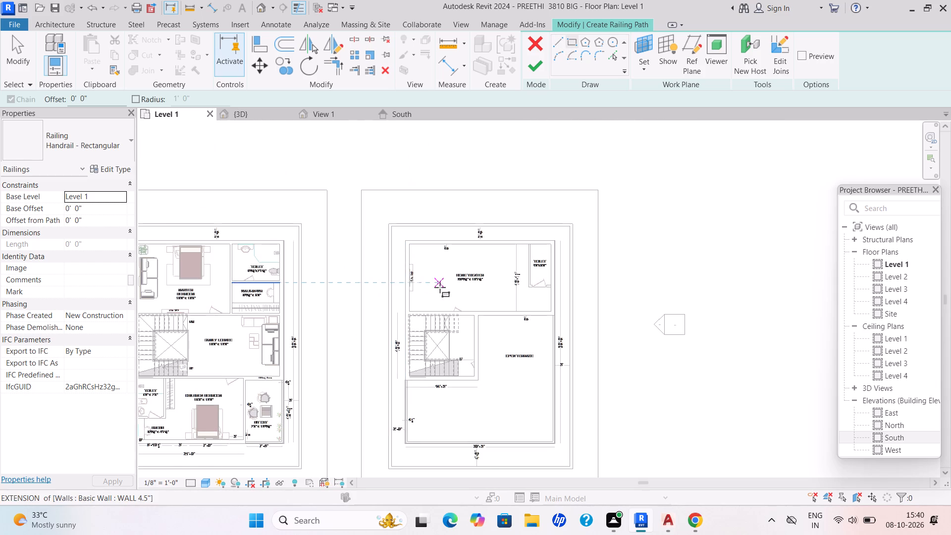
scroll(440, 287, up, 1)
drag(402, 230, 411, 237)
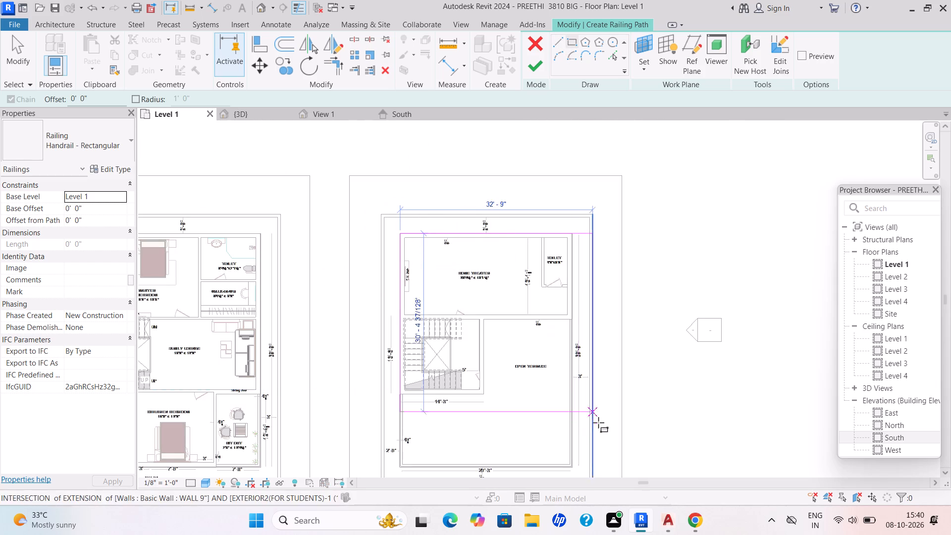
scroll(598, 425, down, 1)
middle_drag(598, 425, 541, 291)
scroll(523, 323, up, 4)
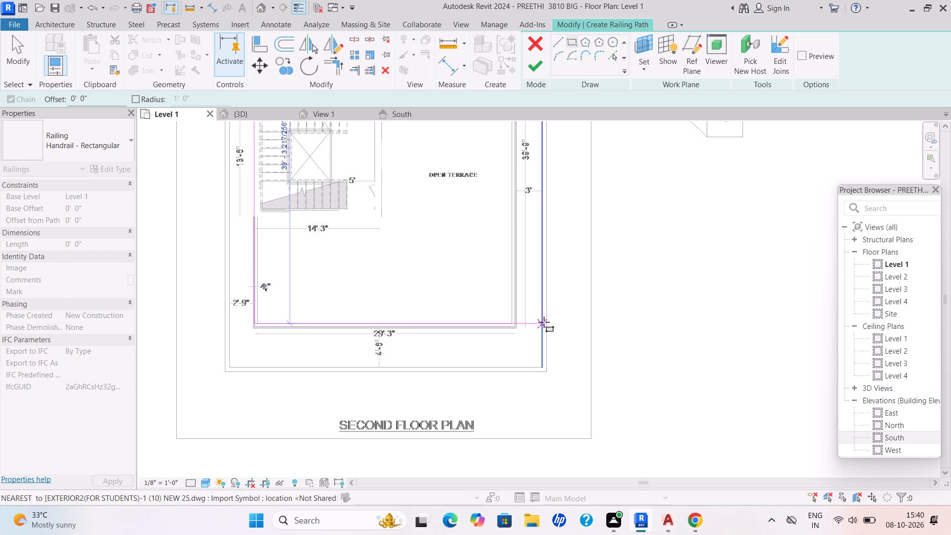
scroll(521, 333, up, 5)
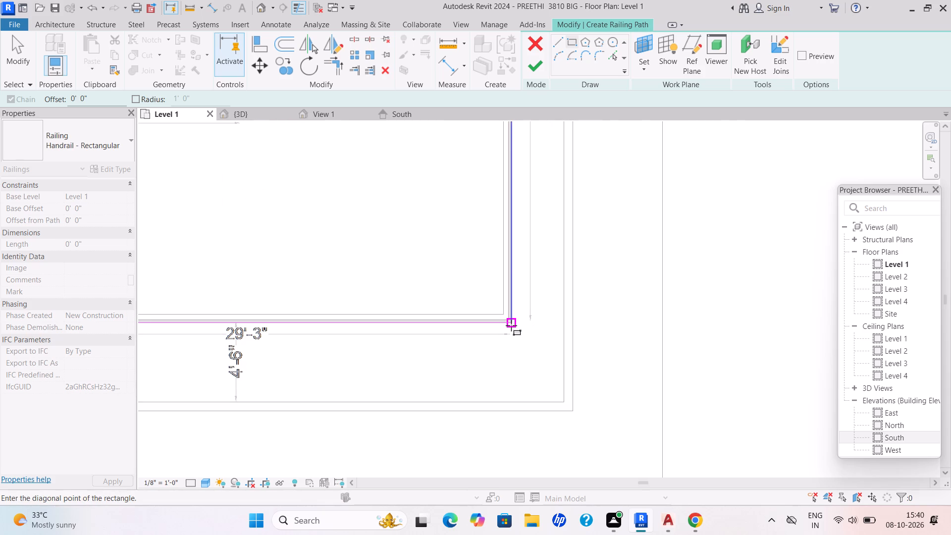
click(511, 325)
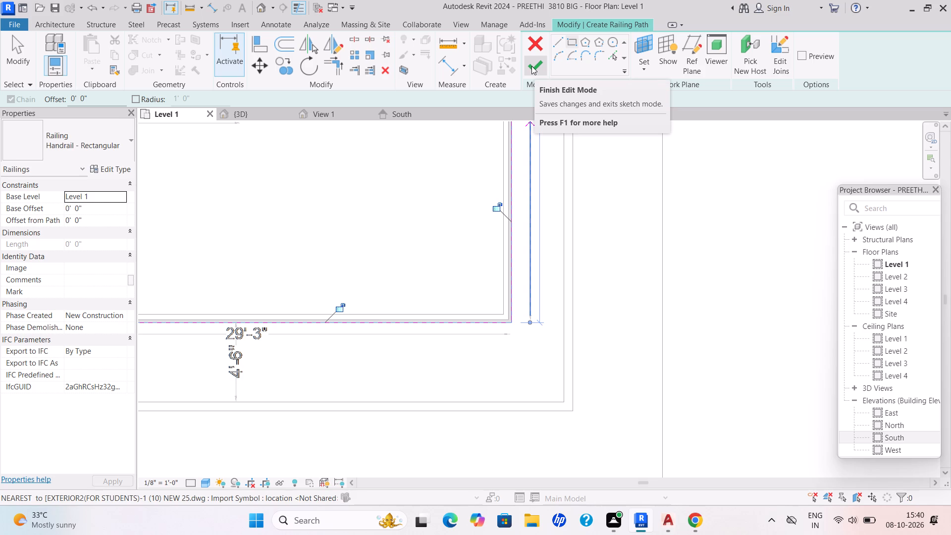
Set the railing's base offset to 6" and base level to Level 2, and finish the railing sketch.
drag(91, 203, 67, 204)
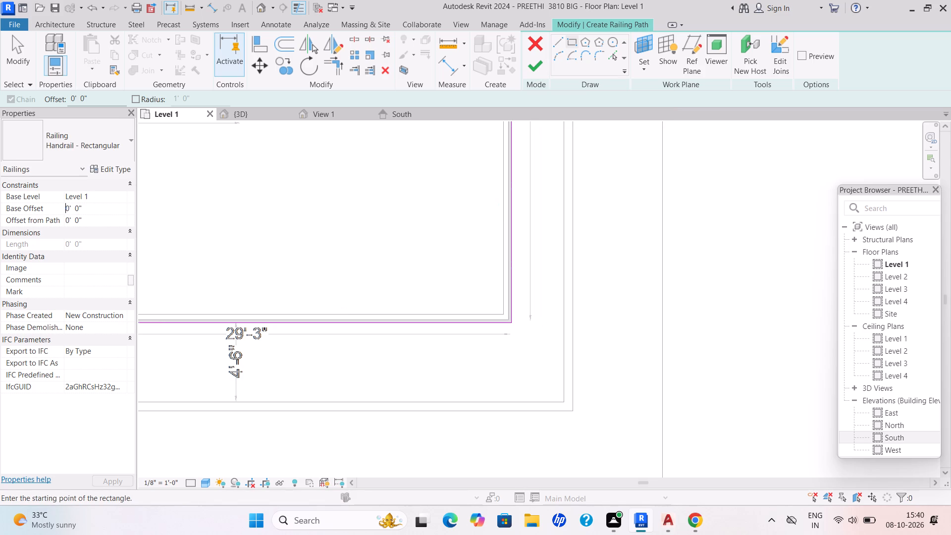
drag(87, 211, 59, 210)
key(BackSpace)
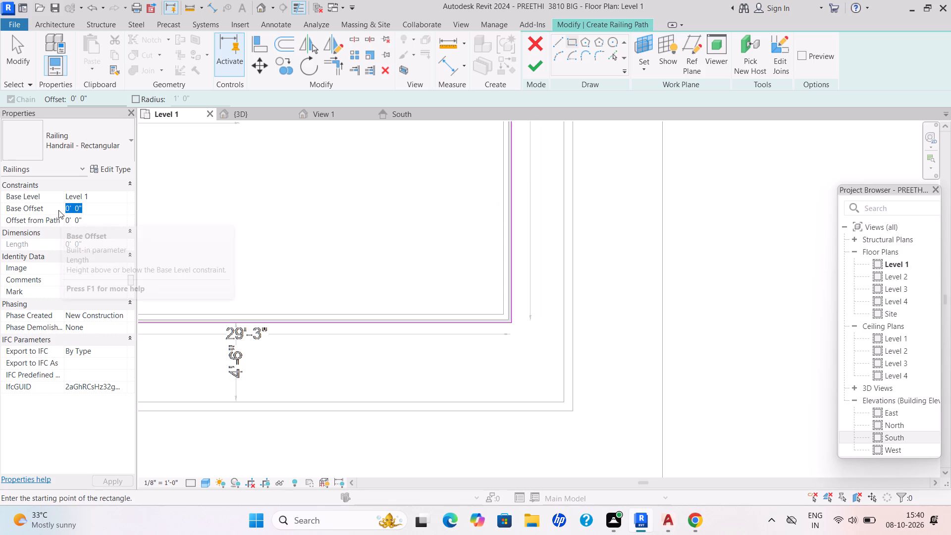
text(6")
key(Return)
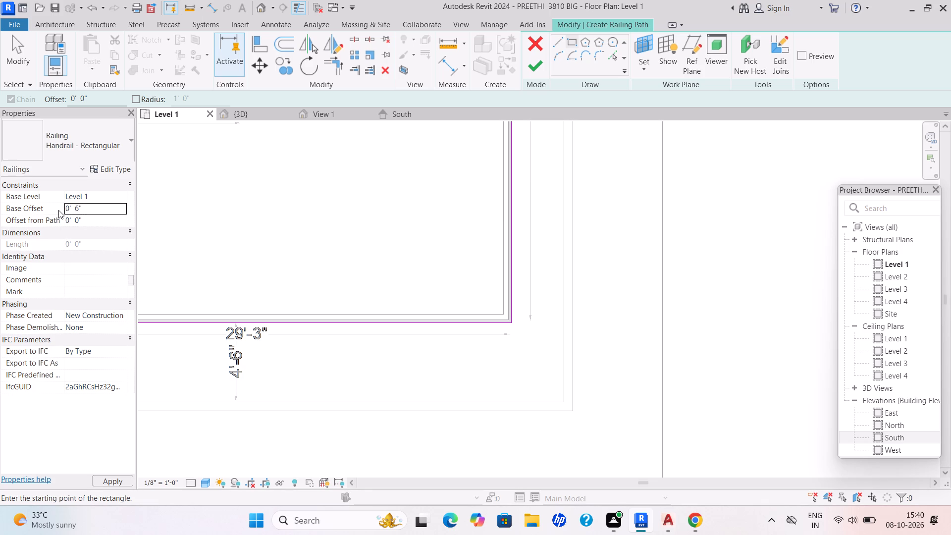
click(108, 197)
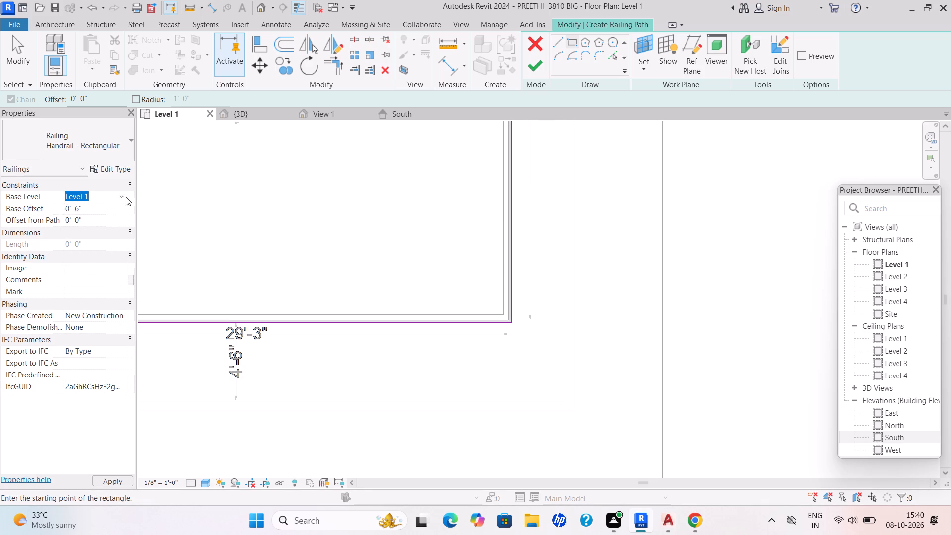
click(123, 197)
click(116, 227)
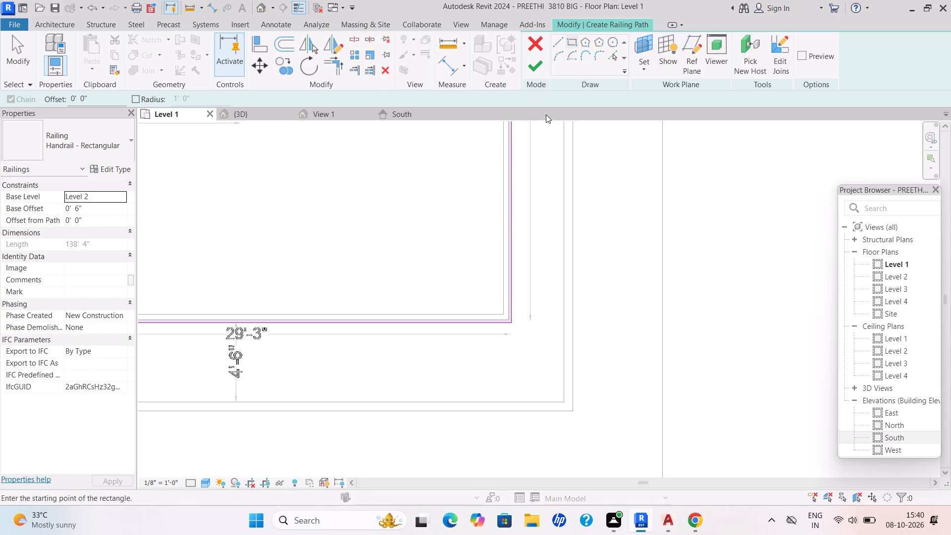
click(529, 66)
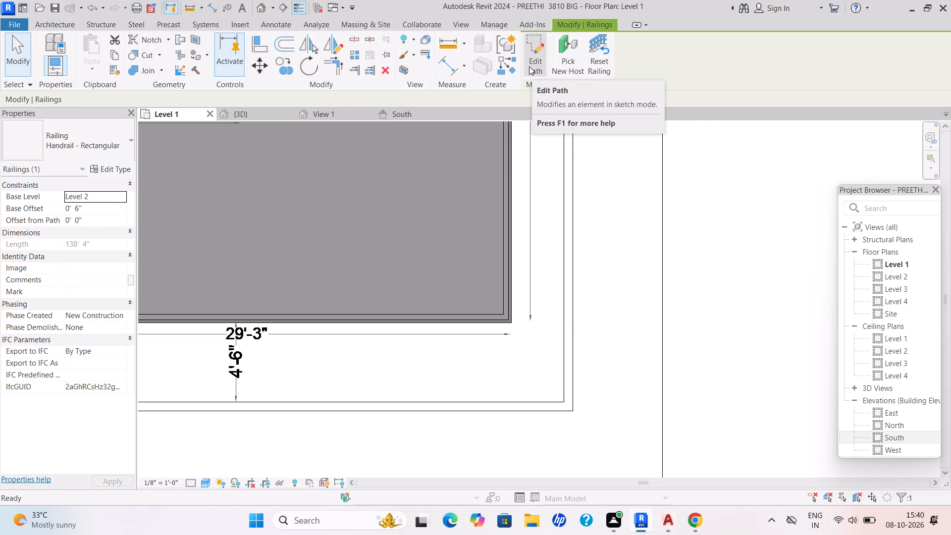
Examine in the 3D view how the perimeter railing sits against the second floor block's roof edge and front corner.
scroll(453, 156, down, 4)
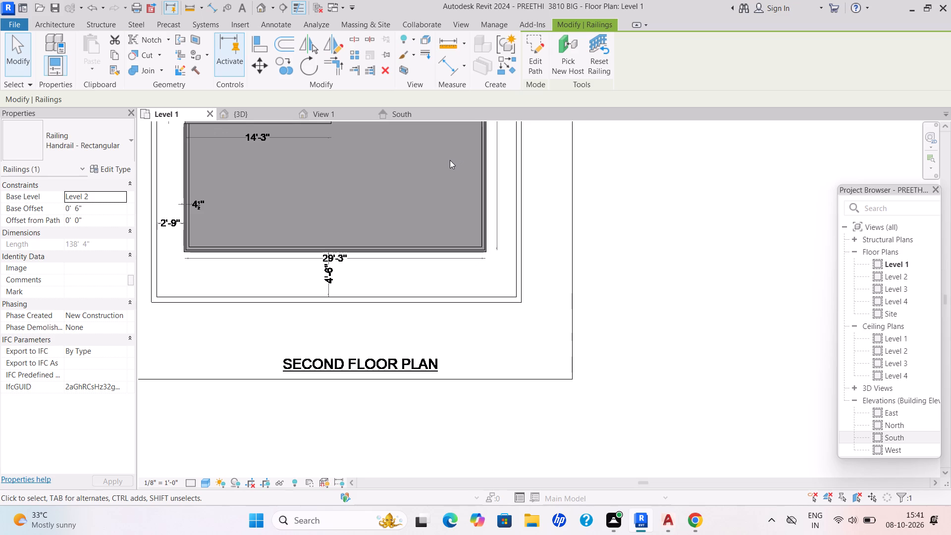
shift+middle_drag(449, 217, 441, 146)
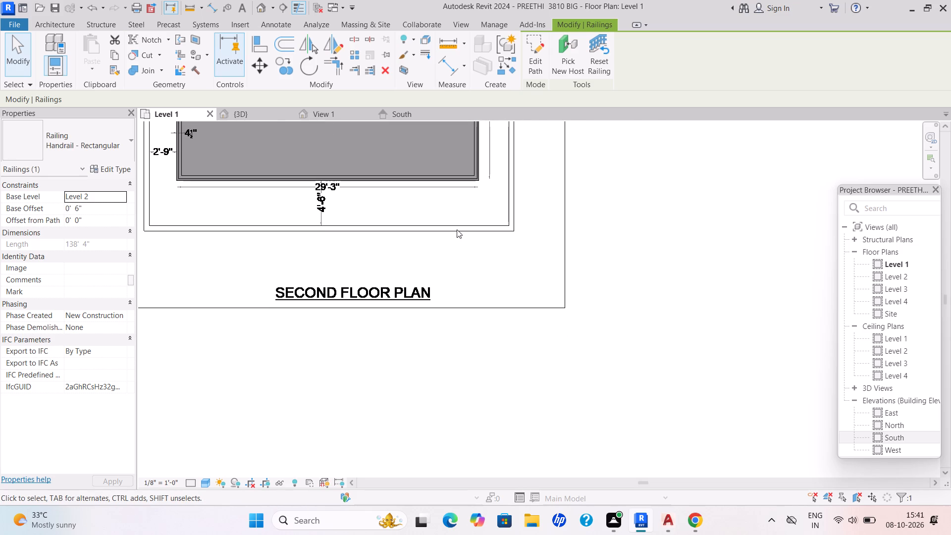
shift+middle_drag(463, 223, 447, 158)
shift+scroll(447, 158, up, 1)
middle_drag(445, 295, 451, 355)
scroll(445, 327, down, 1)
click(242, 108)
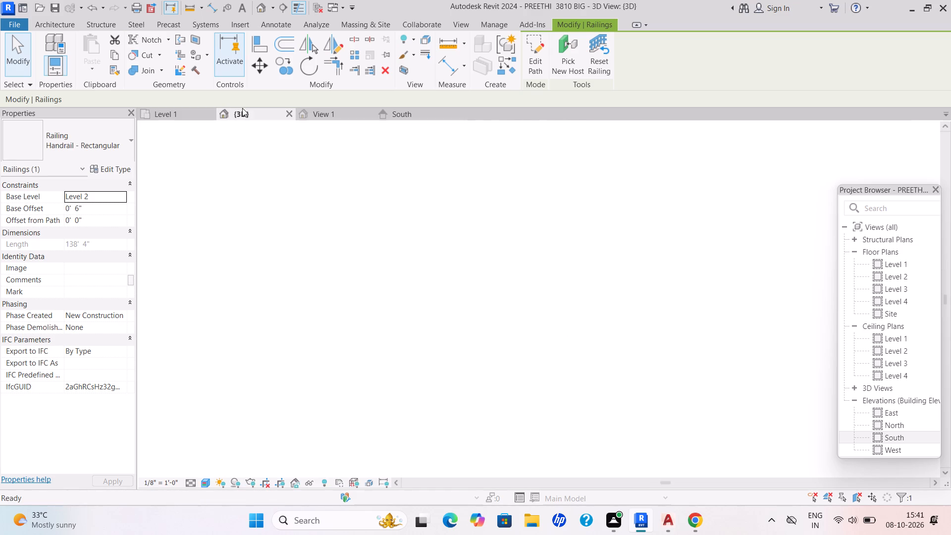
scroll(282, 210, down, 1)
middle_drag(249, 289, 248, 293)
scroll(513, 377, up, 5)
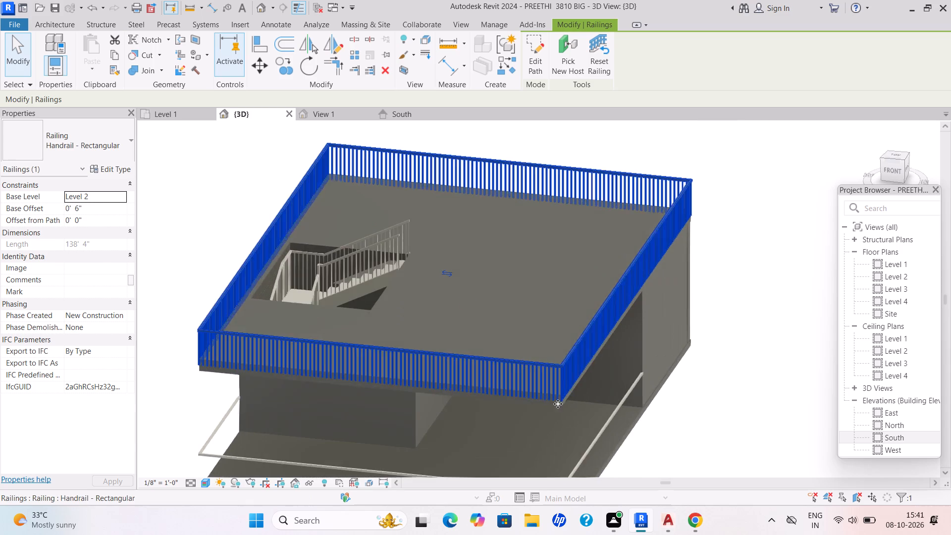
key(Escape)
scroll(572, 402, up, 5)
shift+middle_drag(558, 397, 580, 360)
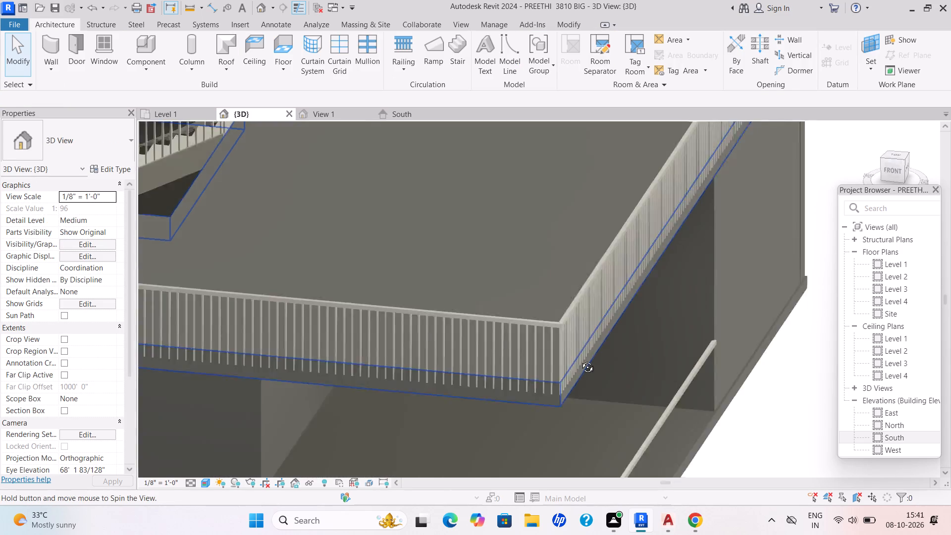
shift+middle_drag(580, 360, 585, 333)
shift+scroll(585, 333, up, 1)
scroll(676, 185, up, 11)
scroll(710, 333, up, 2)
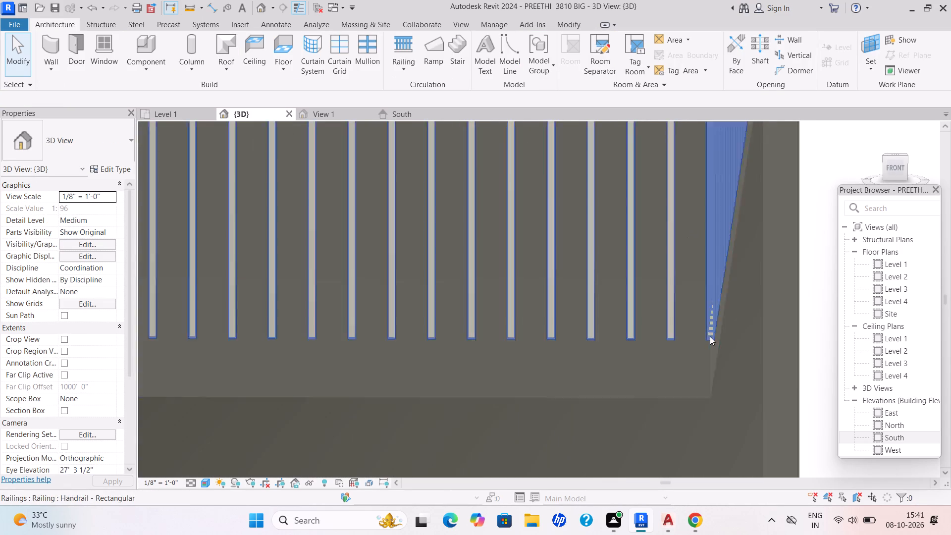
scroll(710, 336, up, 4)
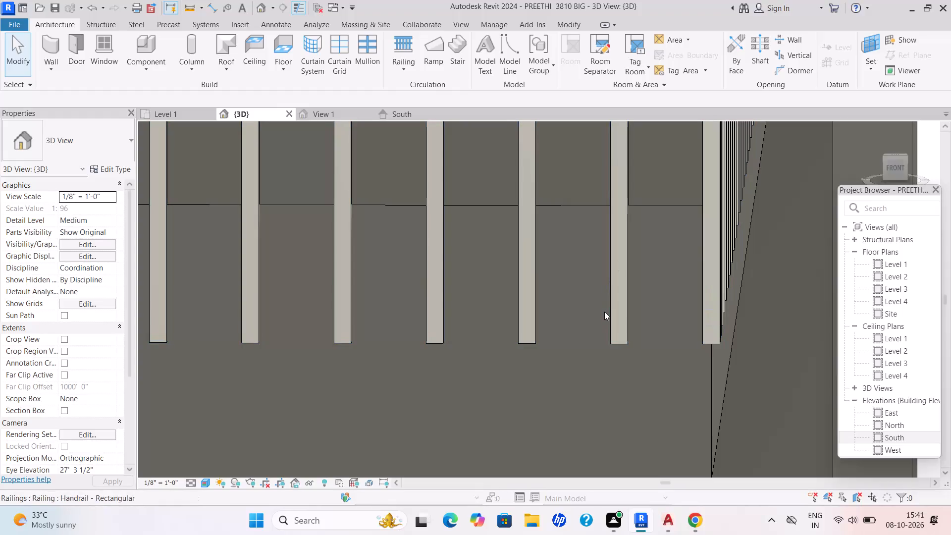
scroll(611, 268, down, 20)
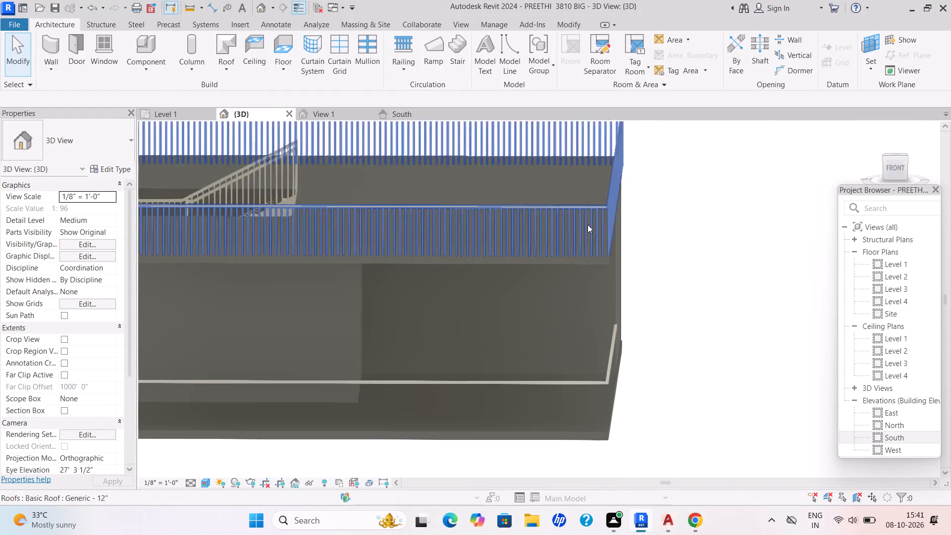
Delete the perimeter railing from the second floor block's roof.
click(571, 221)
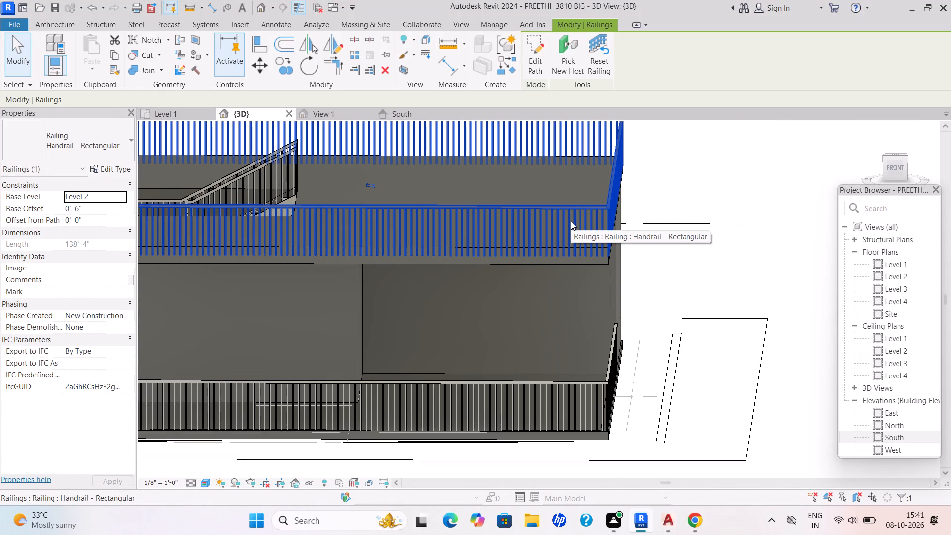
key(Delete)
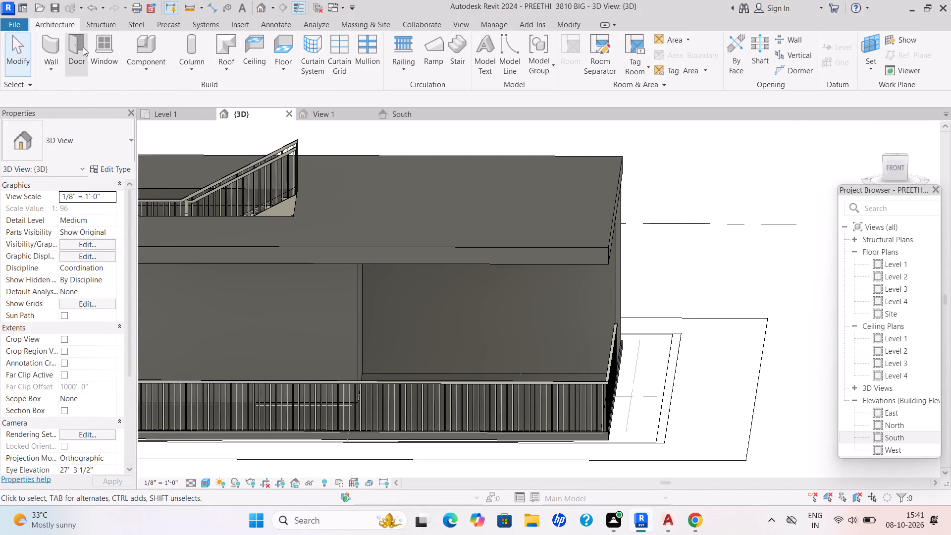
On the Level 1 plan, start an architectural wall and duplicate the Generic - 6" type as "parapet wall 3'".
click(187, 118)
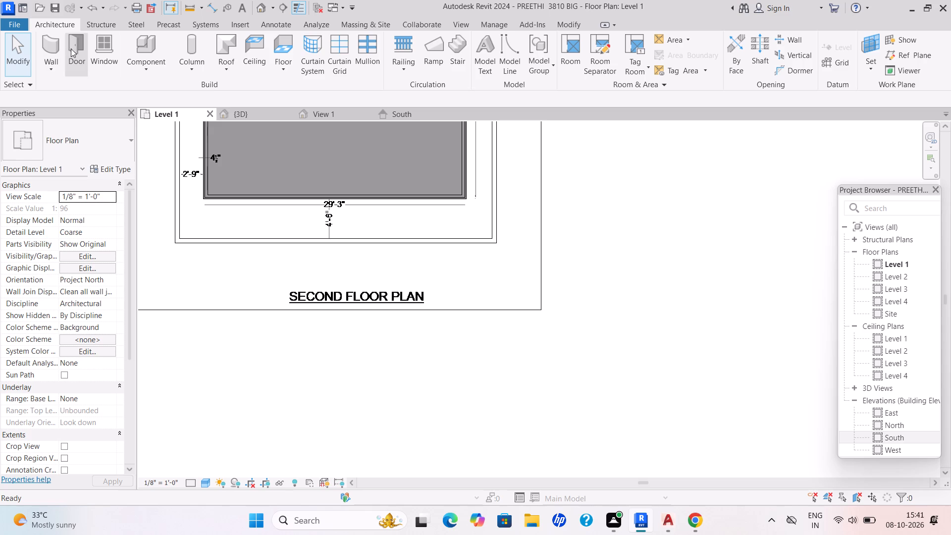
click(59, 53)
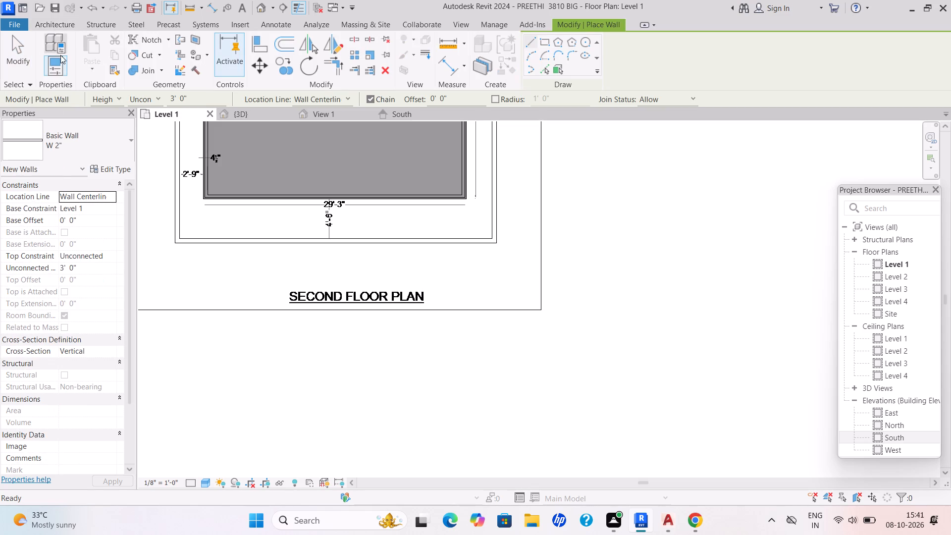
click(59, 25)
click(57, 65)
click(76, 91)
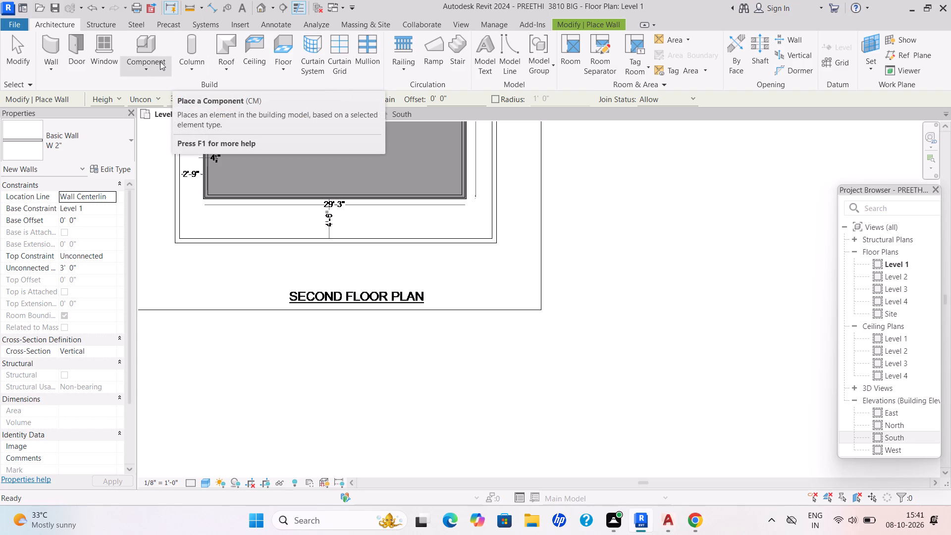
click(48, 69)
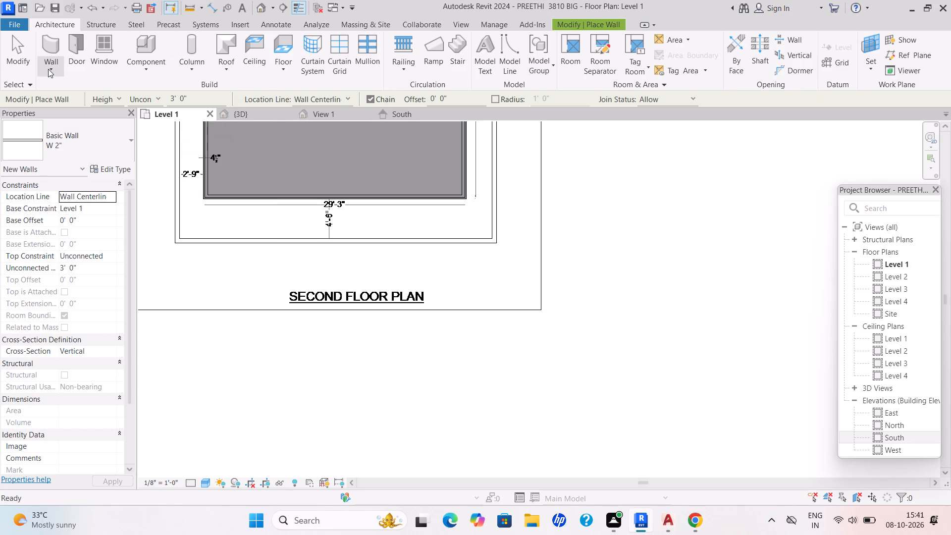
click(77, 91)
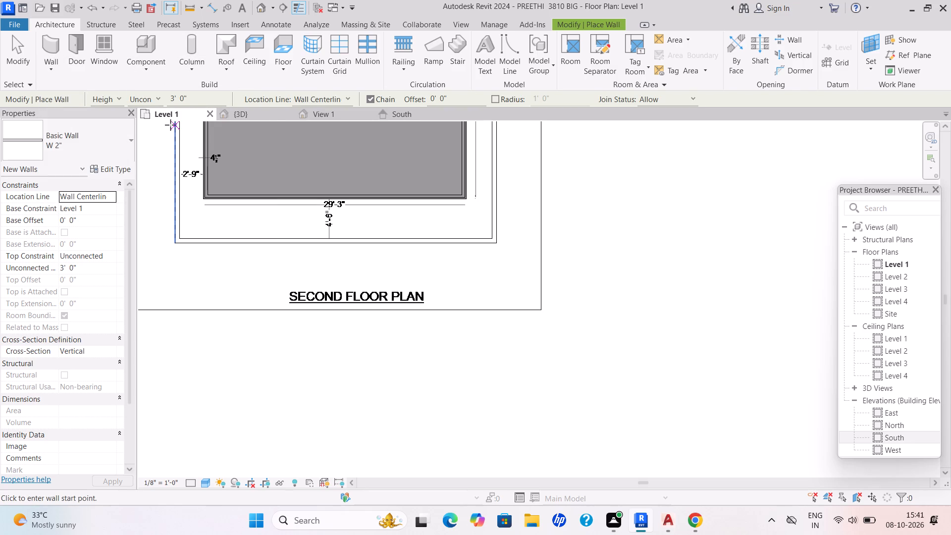
click(131, 139)
scroll(83, 283, up, 5)
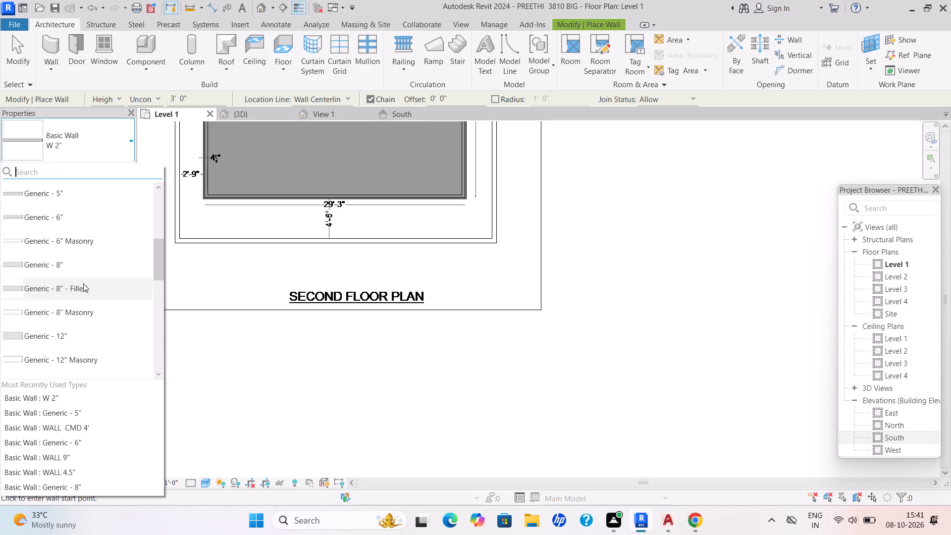
click(61, 215)
click(102, 167)
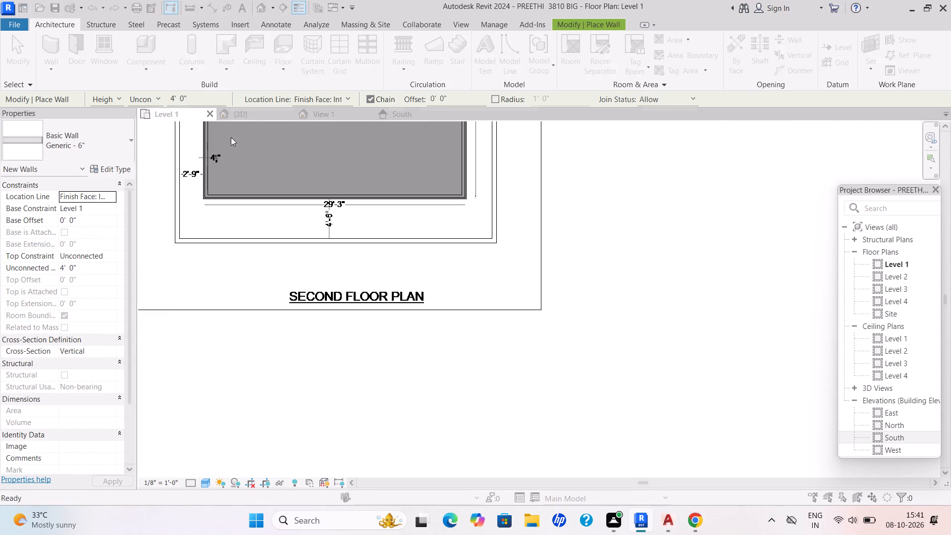
click(799, 116)
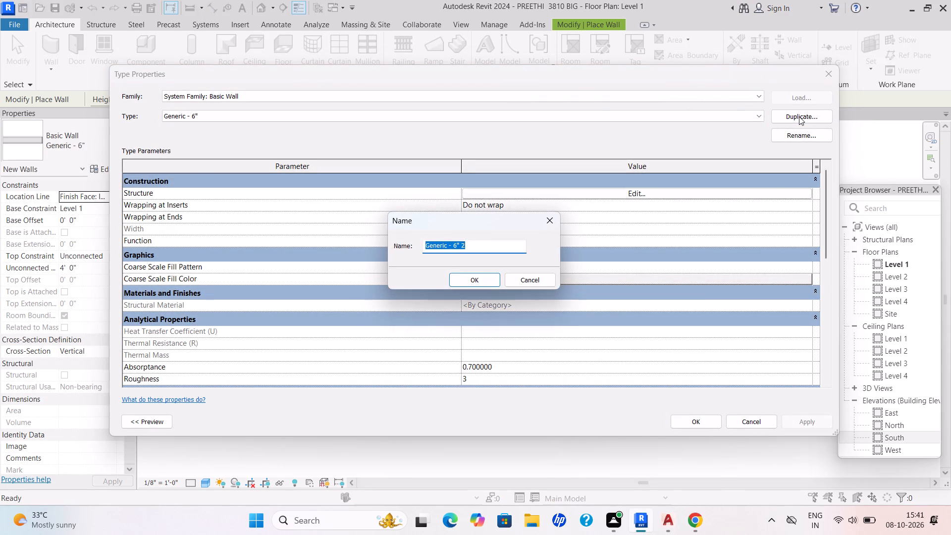
key(BackSpace)
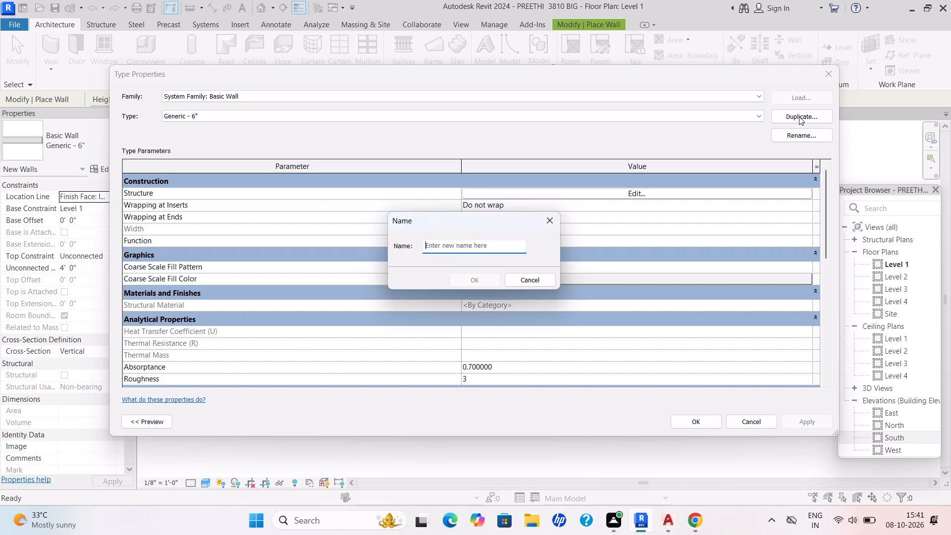
text(par)
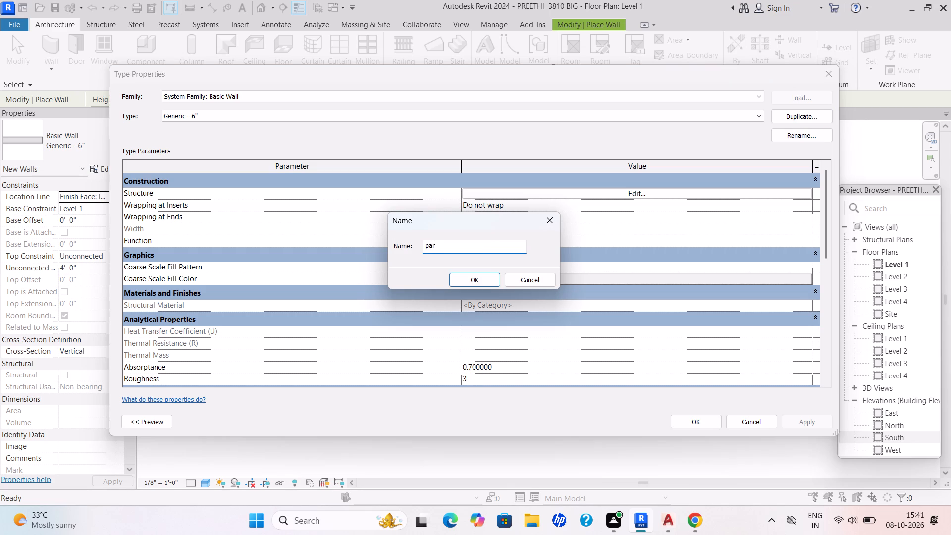
text(apet wall)
key(space)
text(3')
key(Return)
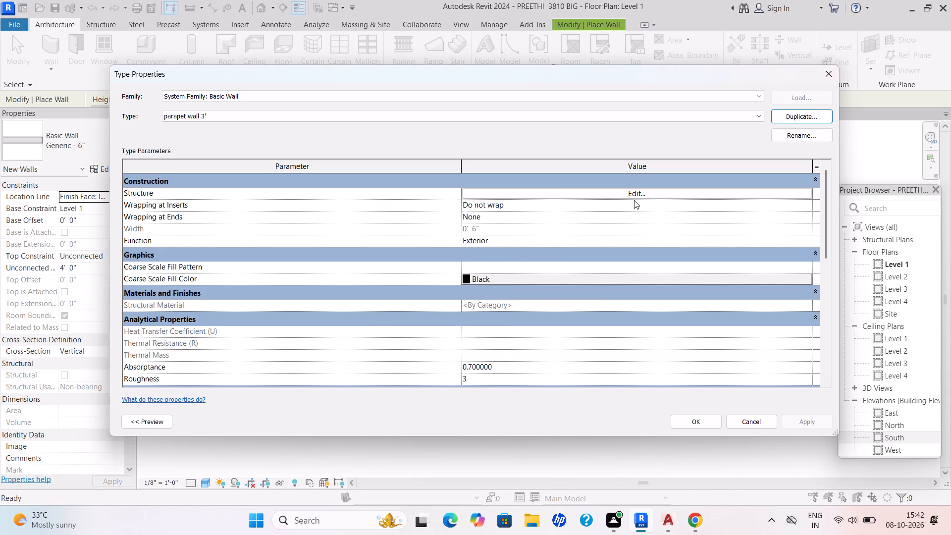
click(703, 421)
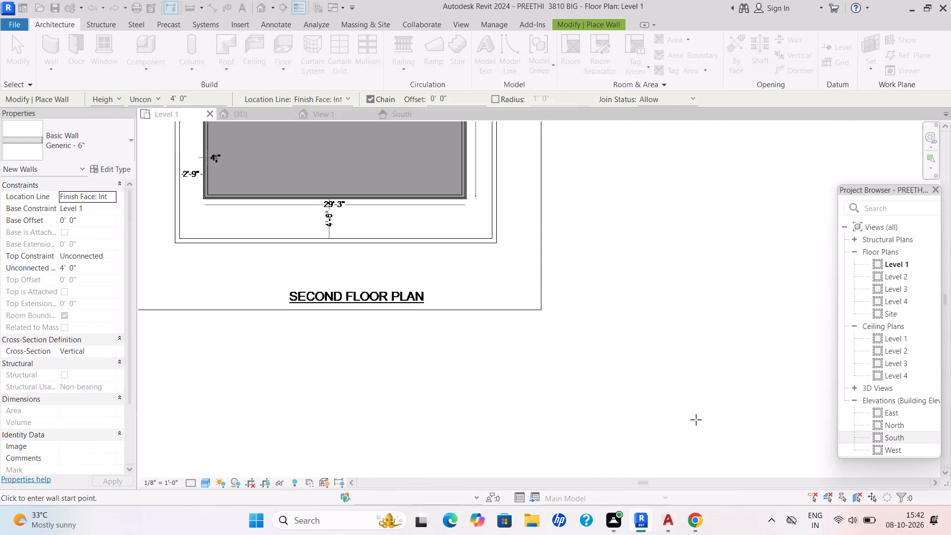
Set the new parapet wall's base constraint to Level 2.
scroll(108, 197, up, 2)
middle_drag(305, 159, 325, 232)
middle_drag(194, 228, 214, 263)
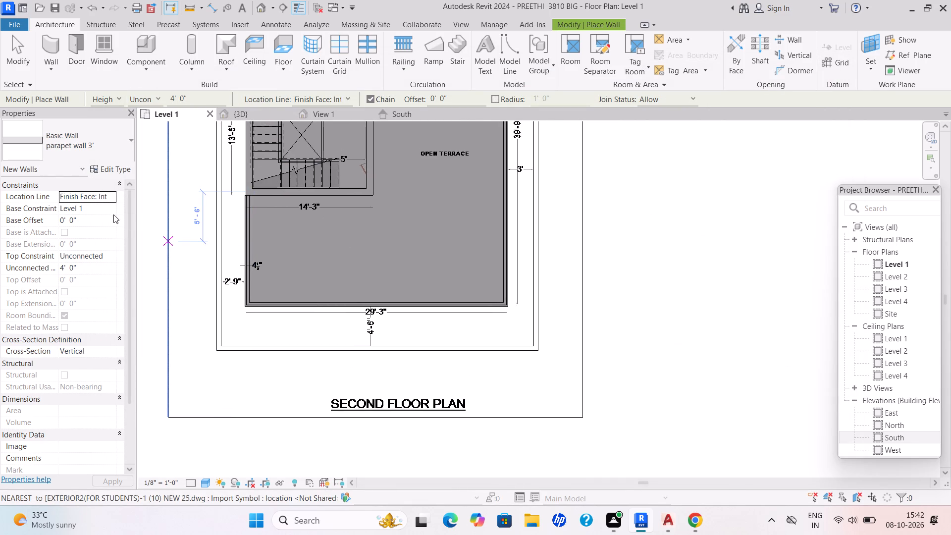
click(105, 210)
click(109, 210)
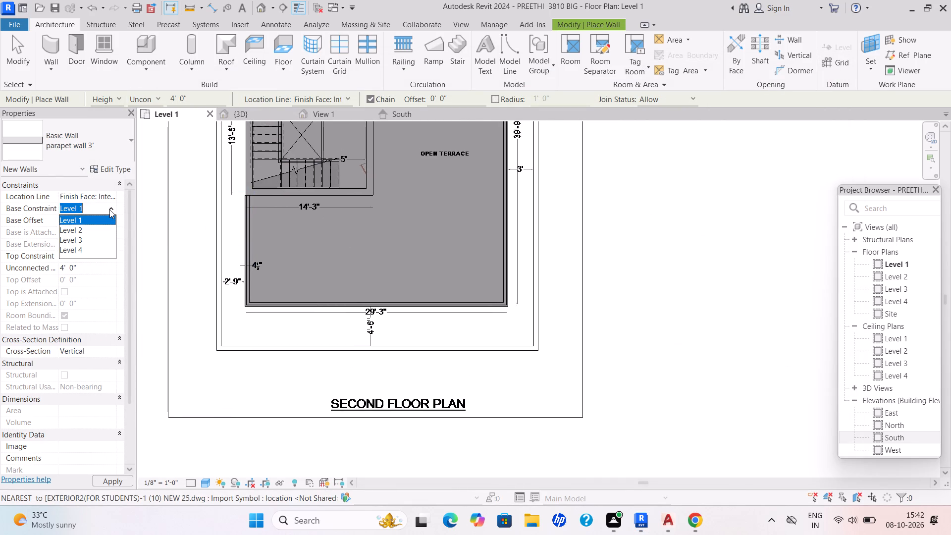
click(96, 229)
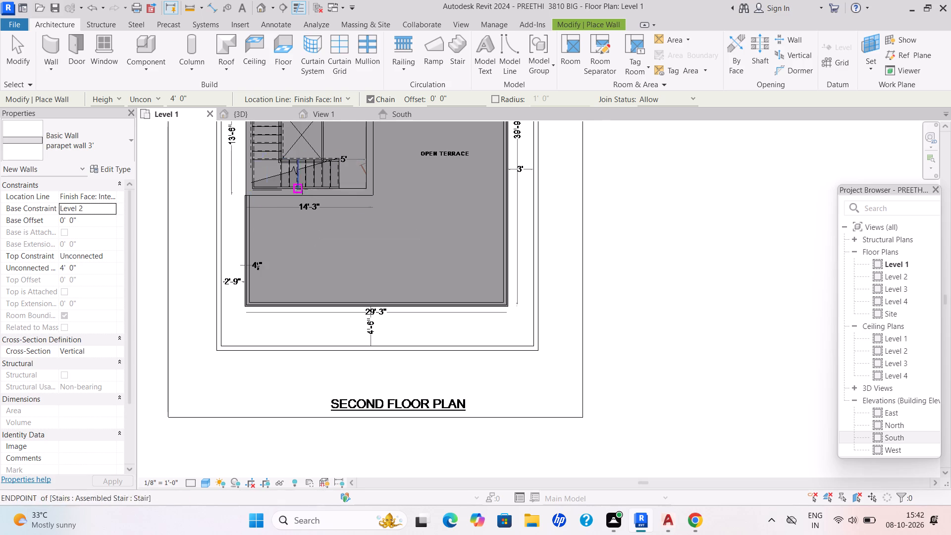
On the Level 2 plan, draw the parapet wall about 29'-4" long along the slab's top edge, flipped toward the inside.
middle_drag(329, 213, 353, 292)
scroll(345, 281, down, 3)
middle_drag(380, 236, 346, 344)
scroll(380, 237, up, 1)
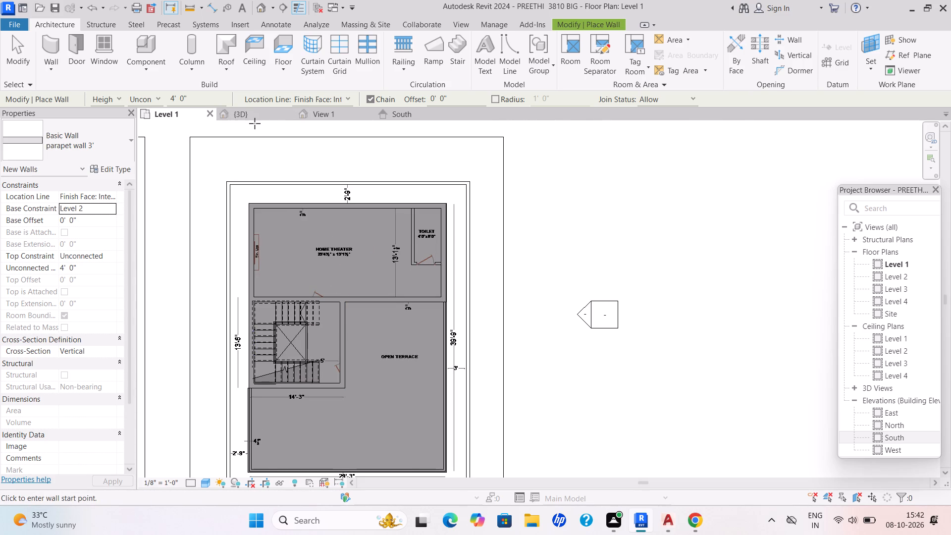
double_click(893, 276)
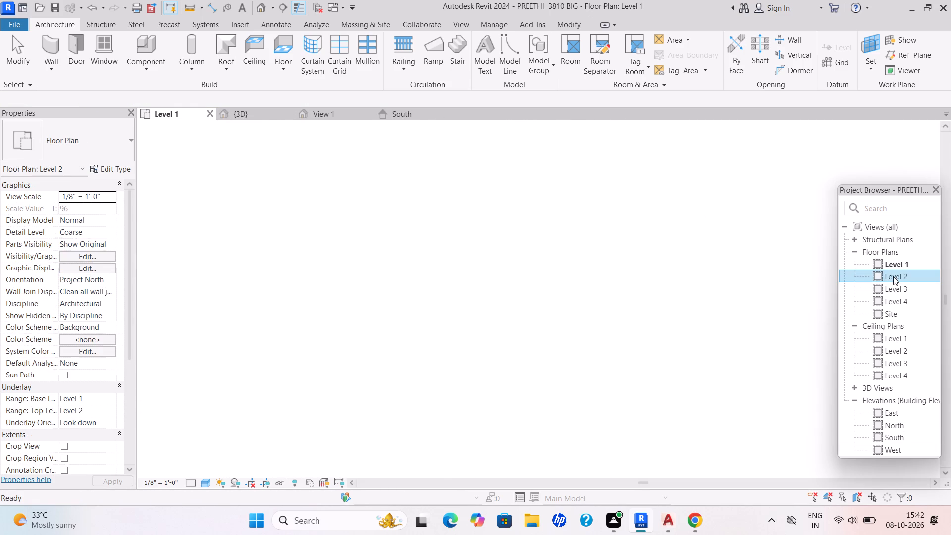
scroll(625, 317, down, 1)
middle_drag(544, 317, 523, 285)
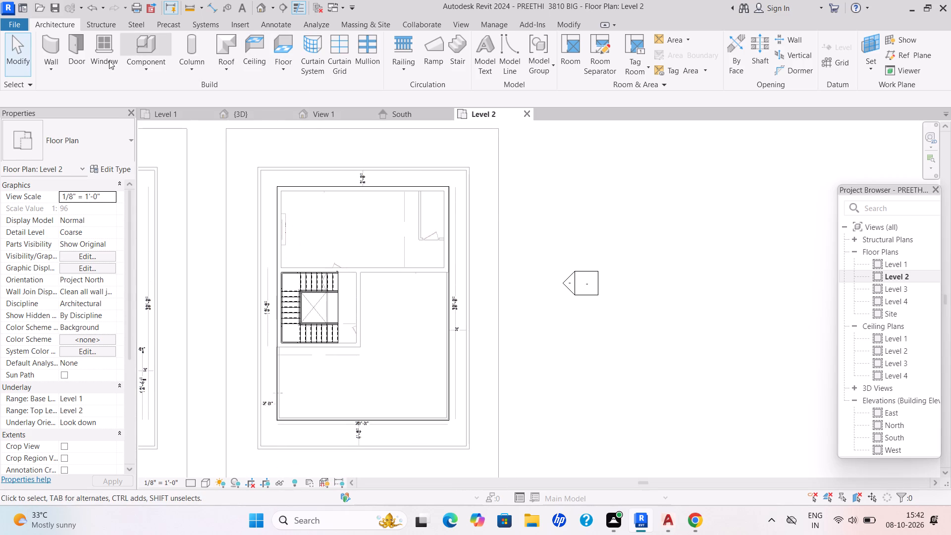
click(50, 58)
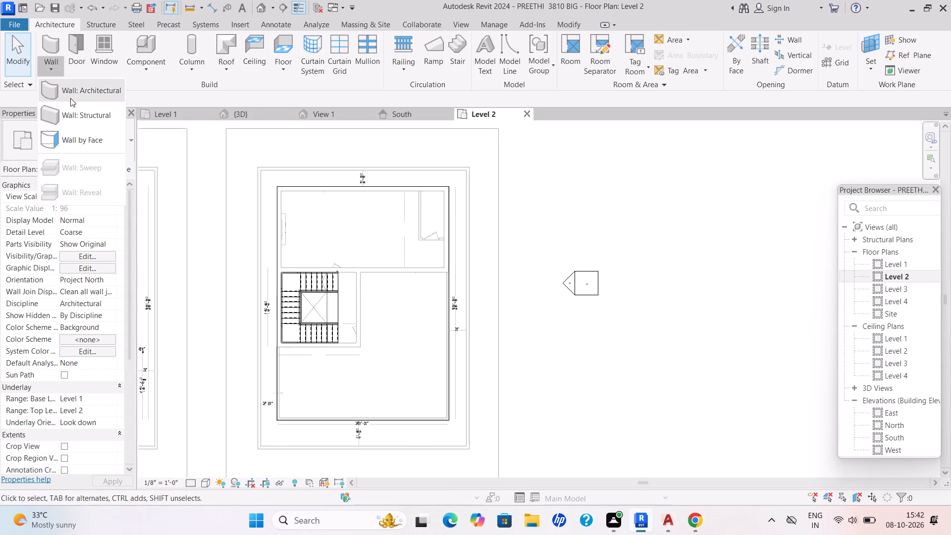
click(70, 98)
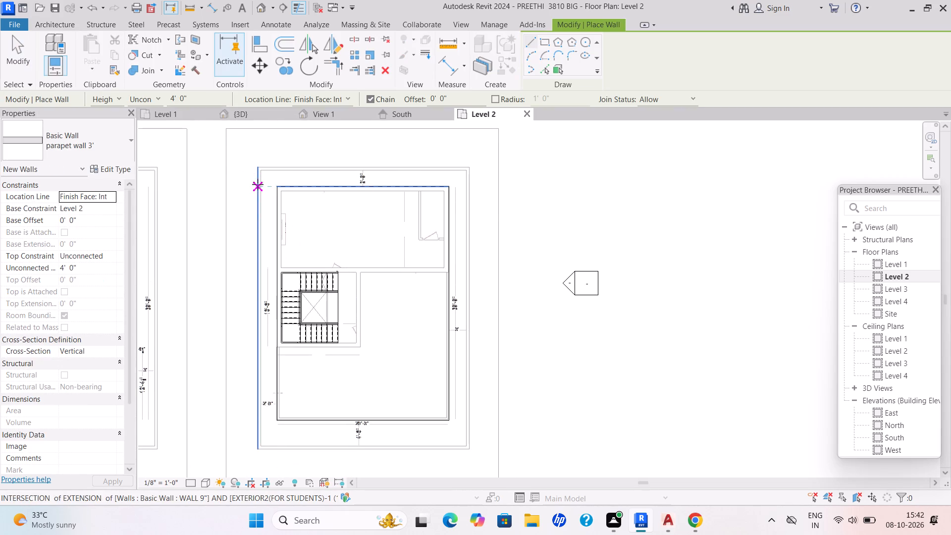
scroll(254, 189, up, 2)
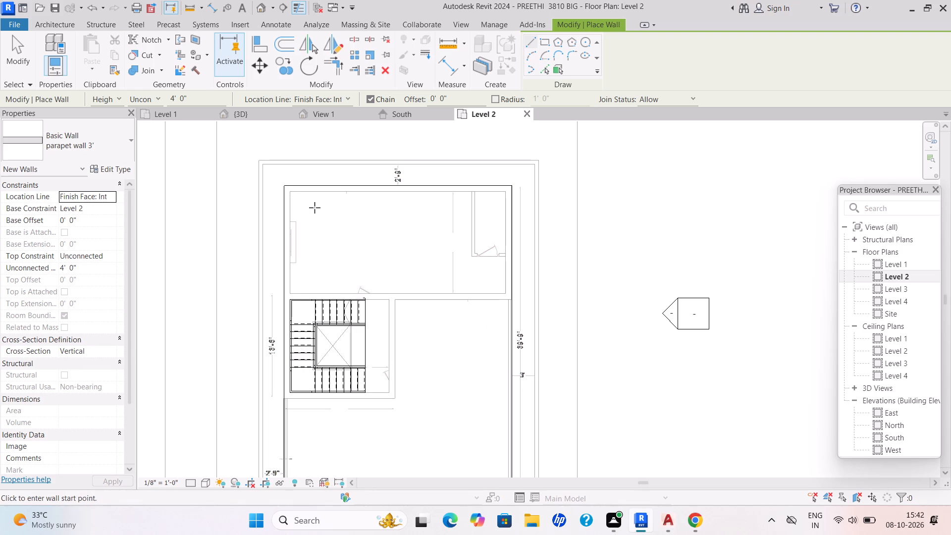
click(284, 186)
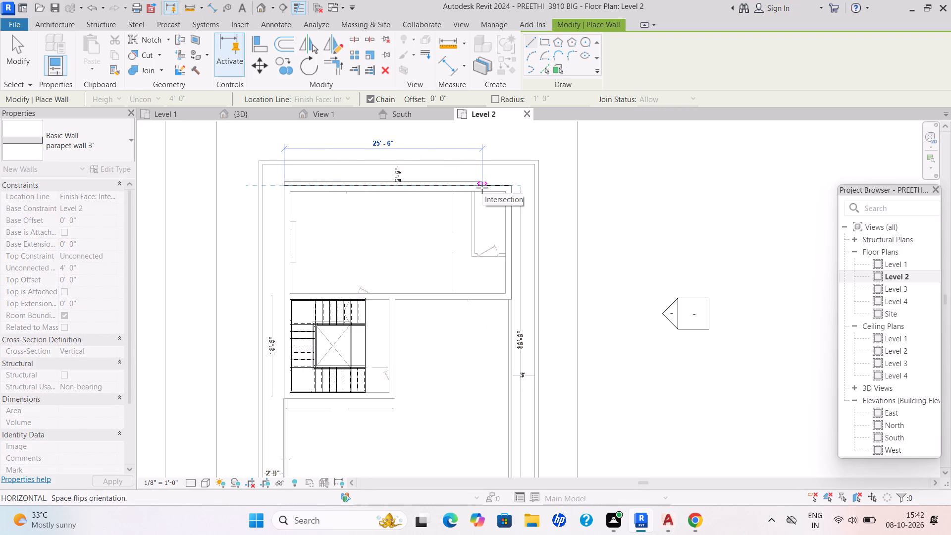
key(space)
scroll(508, 185, up, 5)
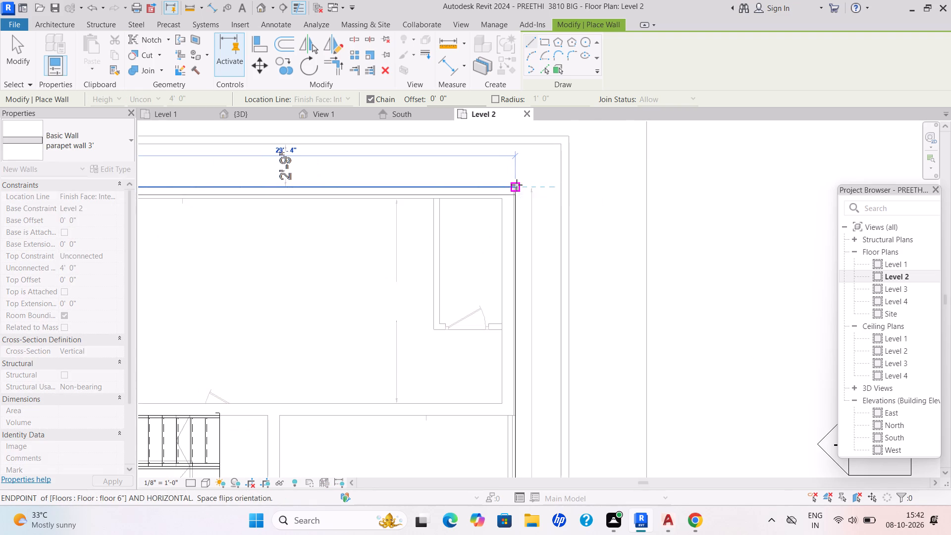
scroll(517, 185, up, 10)
drag(505, 196, 505, 207)
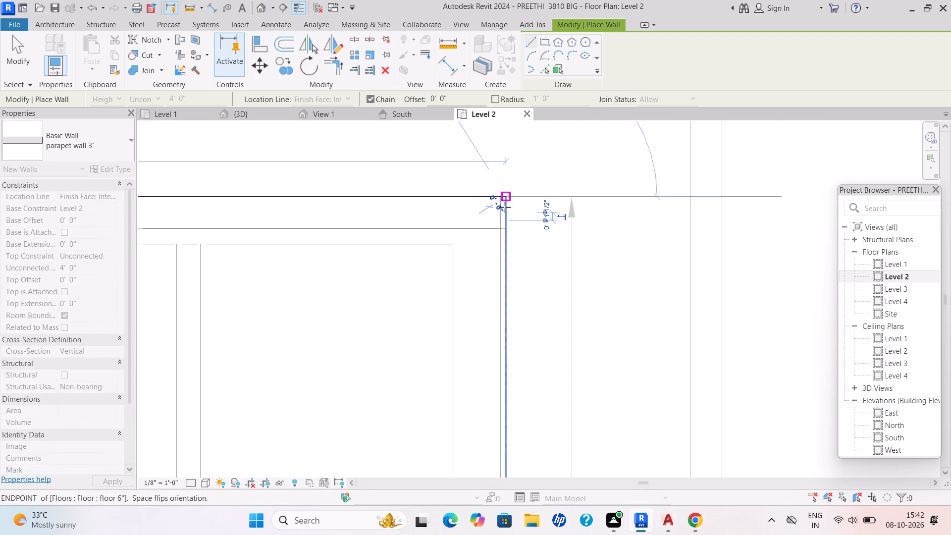
drag(505, 207, 505, 200)
Continue the parapet wall straight down the slab's right-hand edge to its lower right corner.
scroll(505, 339, down, 2)
middle_drag(505, 339, 451, 160)
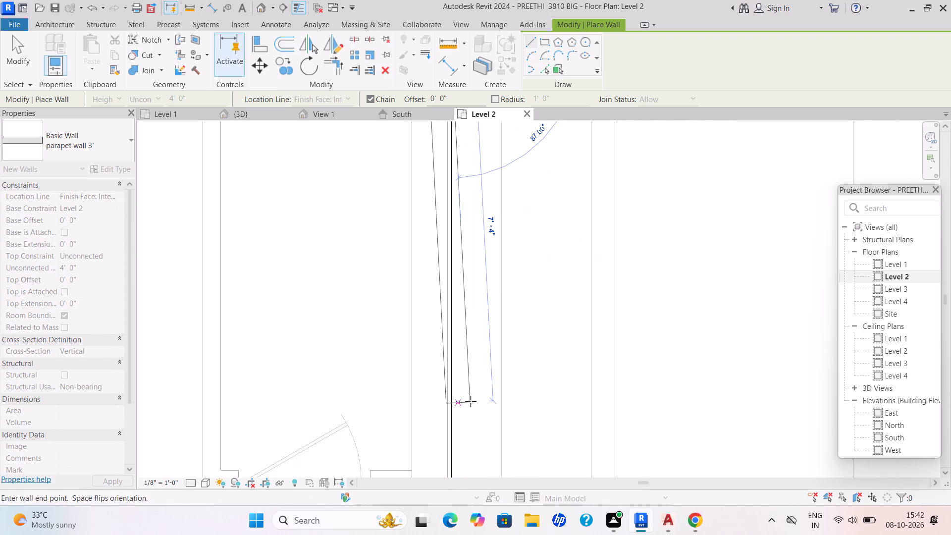
middle_drag(448, 425, 438, 243)
scroll(442, 383, down, 1)
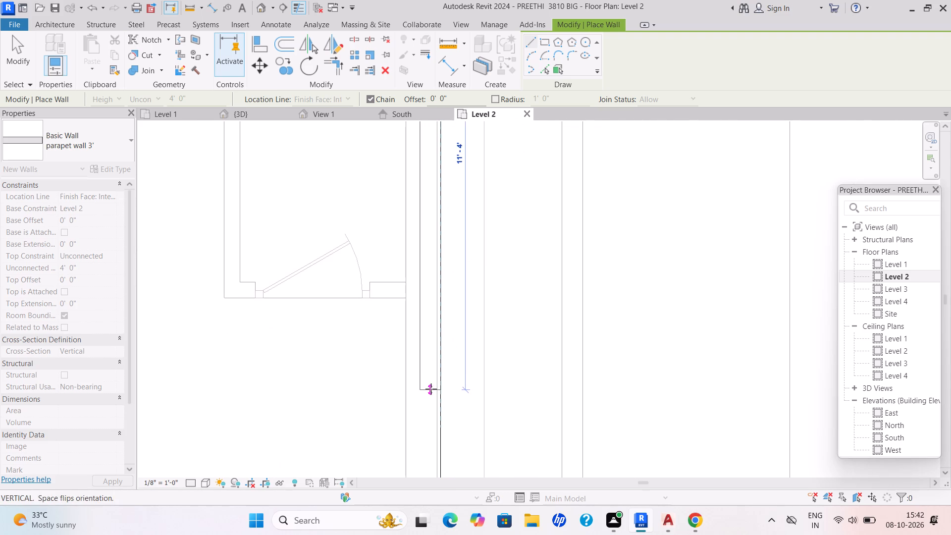
middle_drag(431, 390, 419, 211)
scroll(419, 260, down, 3)
middle_drag(420, 285, 407, 236)
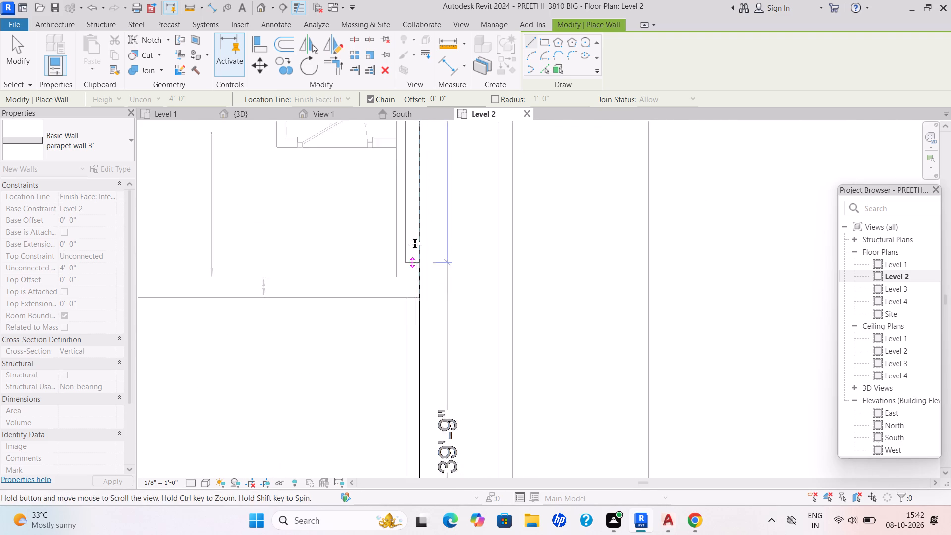
middle_drag(407, 236, 390, 173)
scroll(396, 371, down, 1)
middle_drag(396, 371, 374, 215)
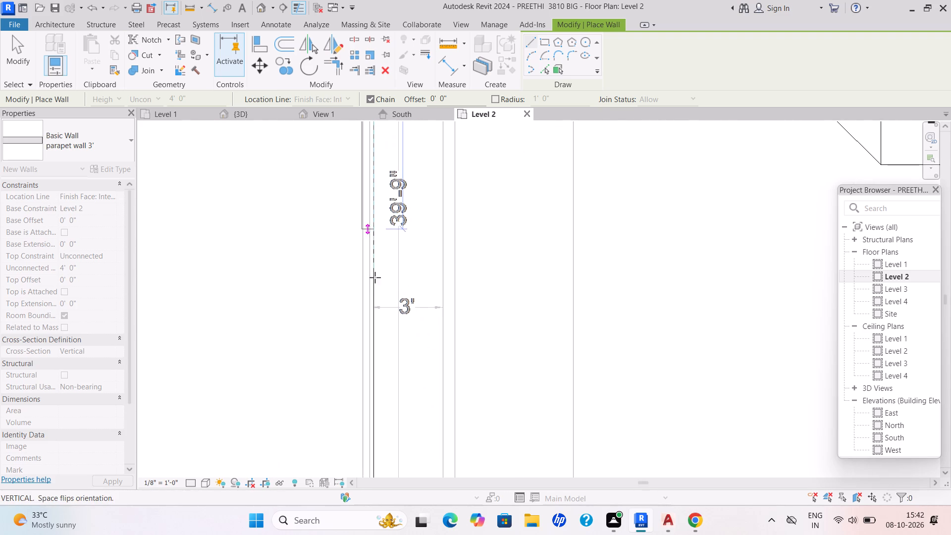
middle_drag(378, 380, 374, 243)
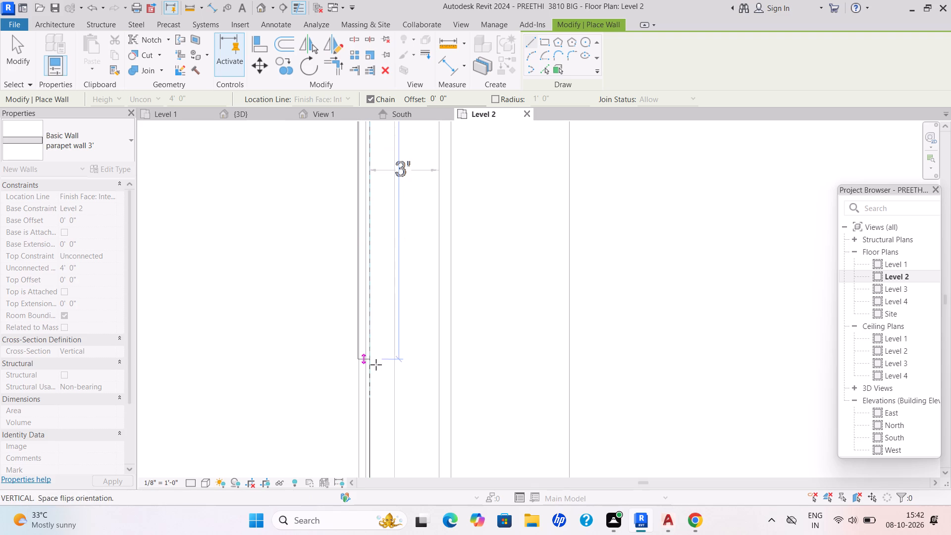
middle_drag(370, 390, 364, 239)
scroll(364, 239, up, 1)
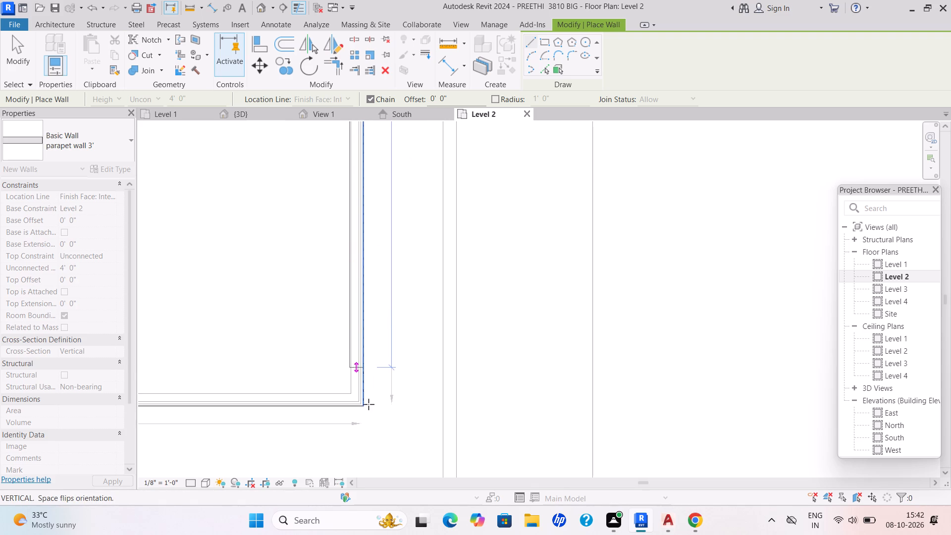
scroll(363, 410, up, 10)
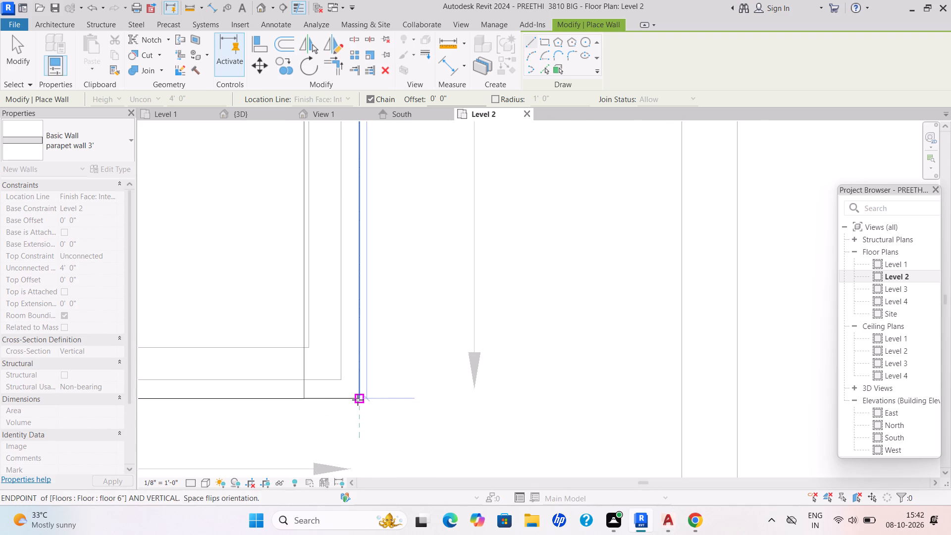
click(357, 400)
Continue the parapet wall about 29'-2" along the slab's bottom edge to its lower left corner.
middle_drag(179, 382, 614, 357)
scroll(180, 382, down, 4)
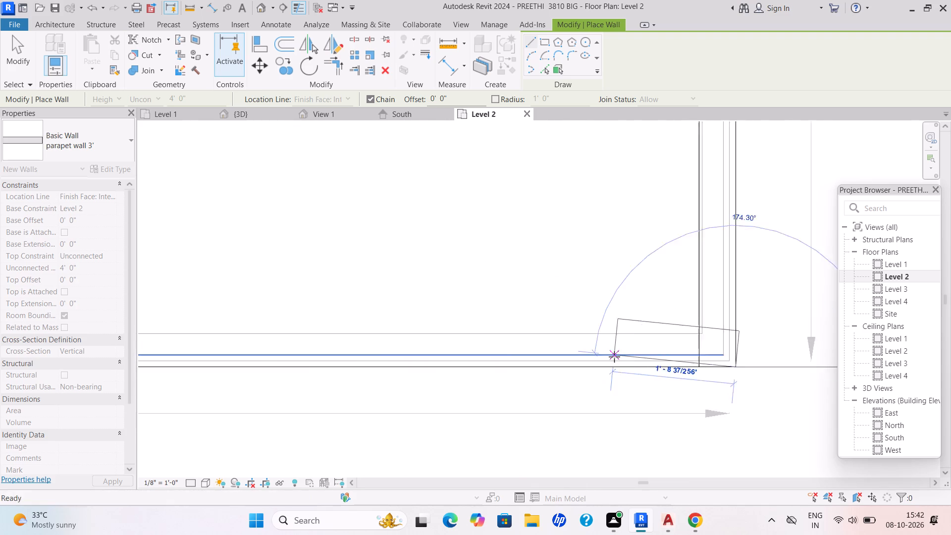
middle_drag(281, 355, 635, 344)
scroll(452, 361, down, 4)
middle_drag(220, 349, 581, 354)
scroll(490, 353, down, 1)
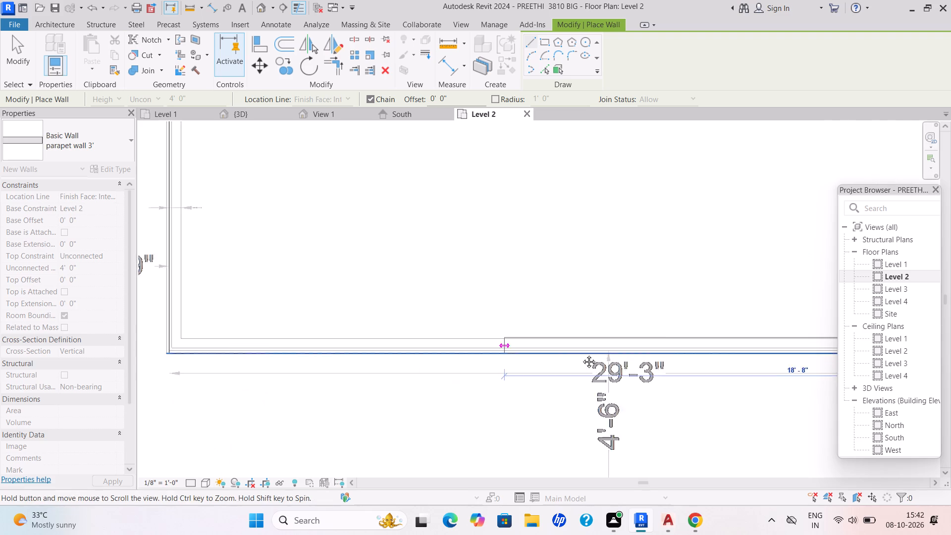
middle_drag(581, 354, 640, 347)
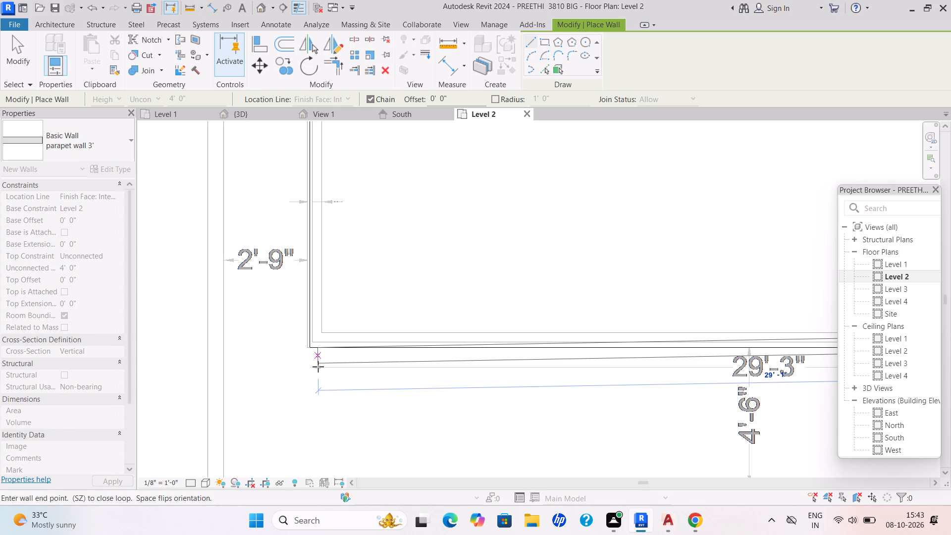
scroll(317, 371, up, 4)
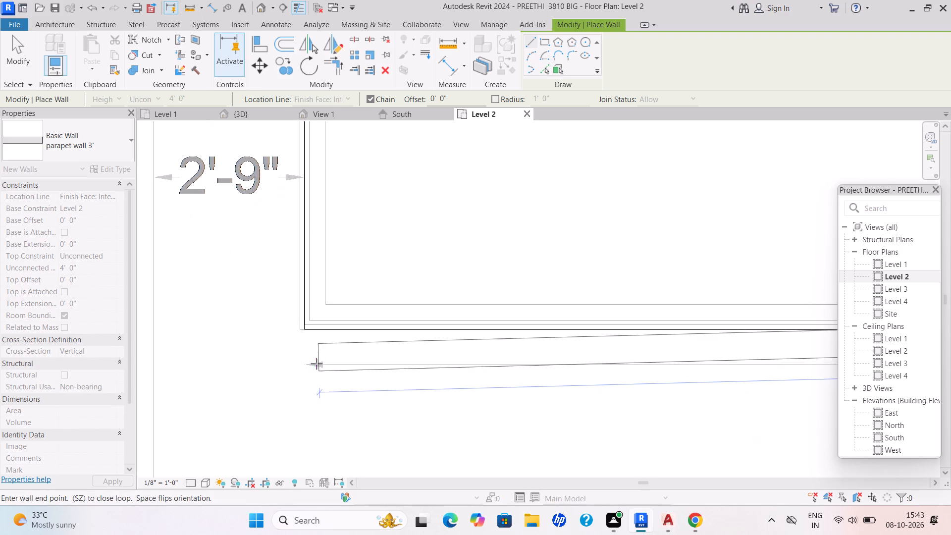
scroll(302, 322, up, 5)
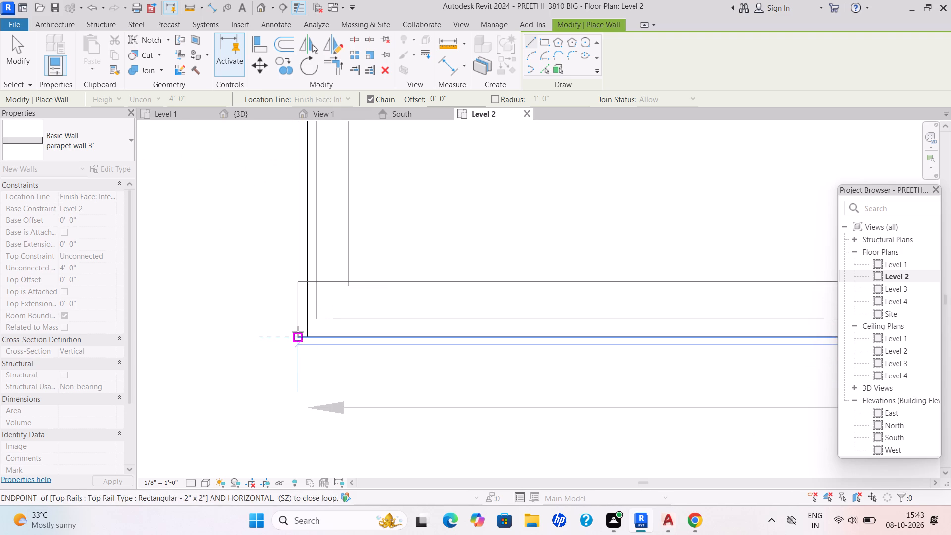
click(298, 332)
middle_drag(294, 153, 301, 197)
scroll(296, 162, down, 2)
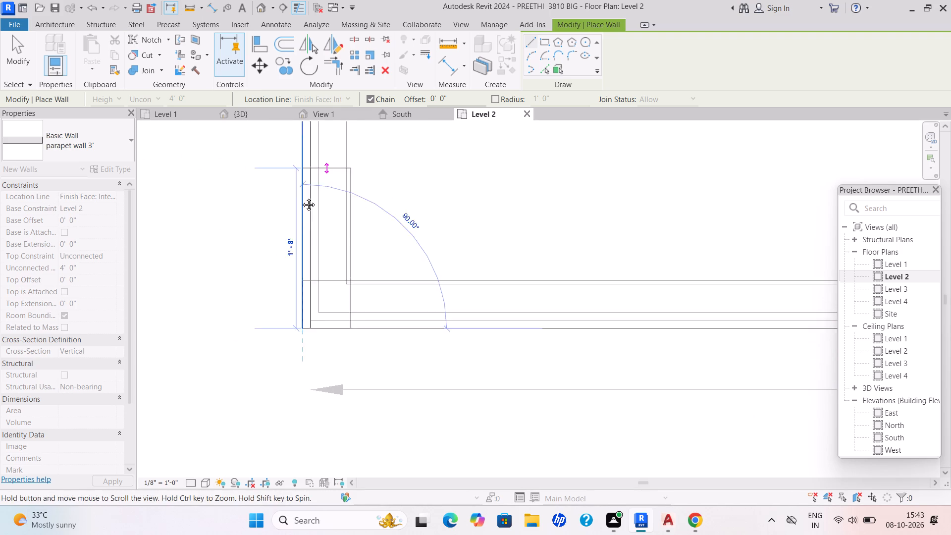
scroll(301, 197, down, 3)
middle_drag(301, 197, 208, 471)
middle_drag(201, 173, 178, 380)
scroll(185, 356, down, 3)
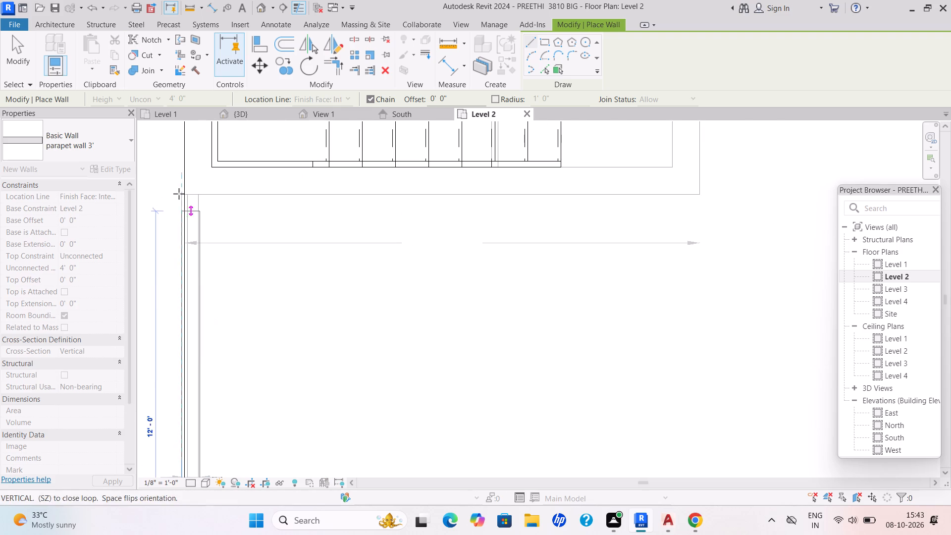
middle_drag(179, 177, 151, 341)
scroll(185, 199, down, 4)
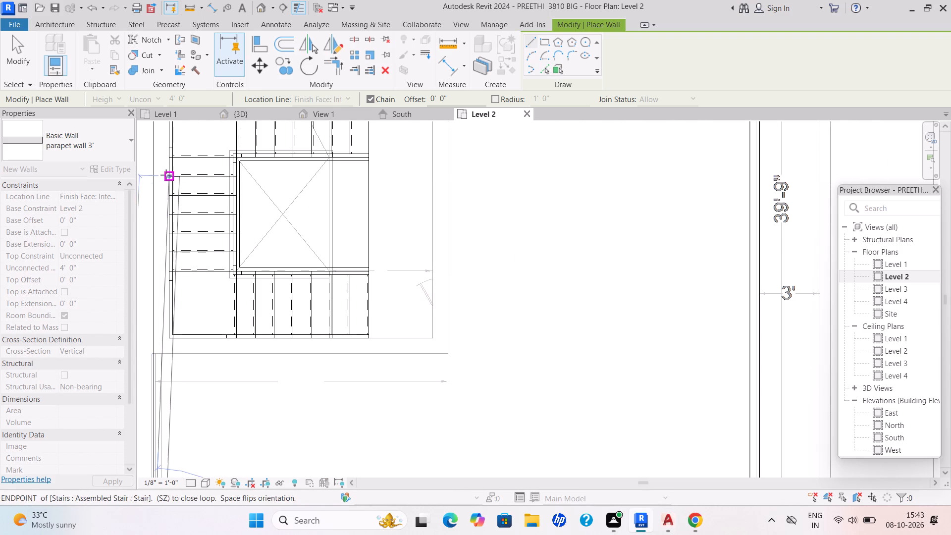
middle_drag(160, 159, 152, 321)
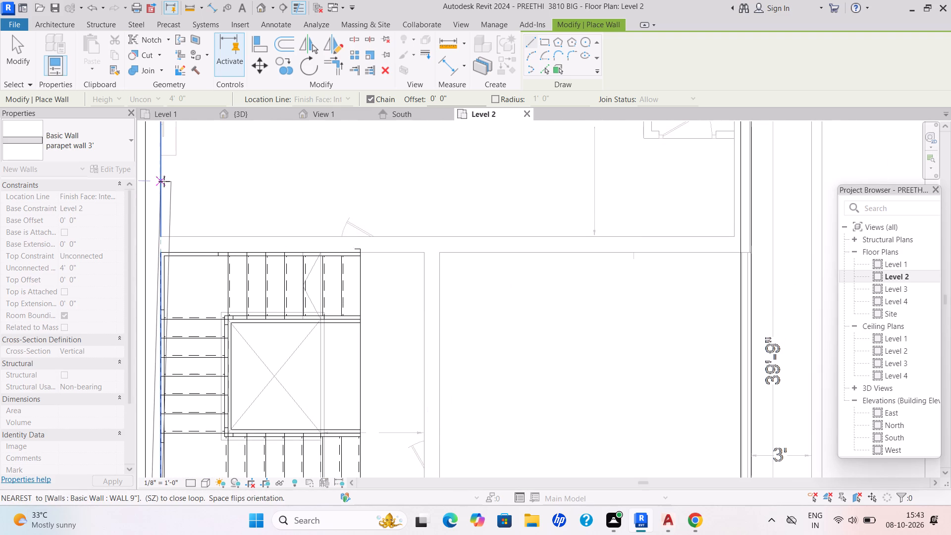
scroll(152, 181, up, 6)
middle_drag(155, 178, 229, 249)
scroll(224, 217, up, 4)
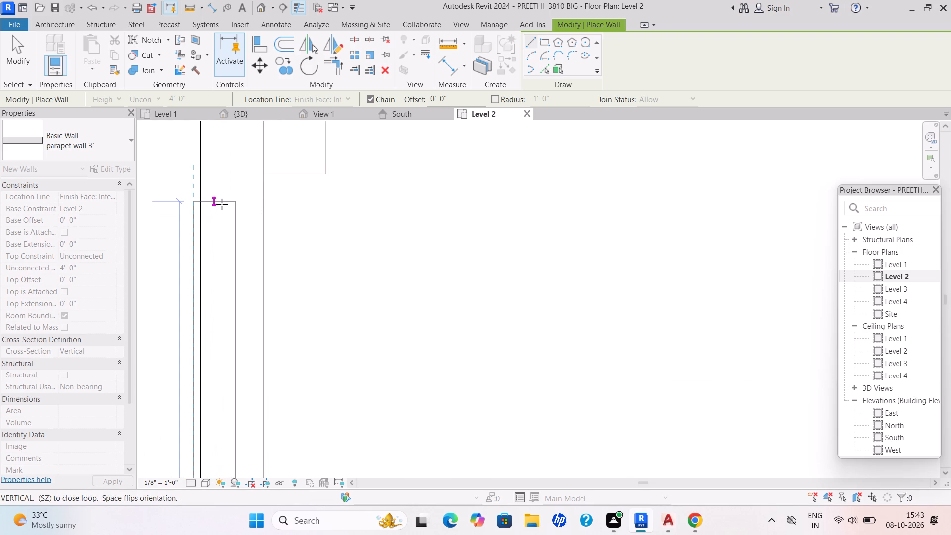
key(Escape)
Draw the left-hand parapet wall from the slab's upper left corner straight down to the bottom parapet wall.
scroll(255, 182, down, 7)
middle_drag(291, 190, 274, 293)
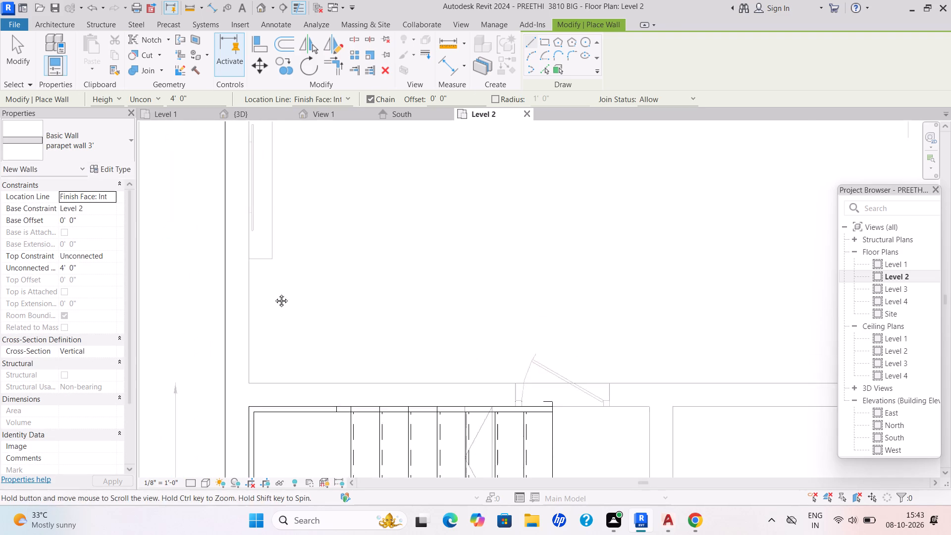
middle_drag(274, 293, 262, 337)
scroll(262, 337, down, 4)
scroll(221, 140, up, 6)
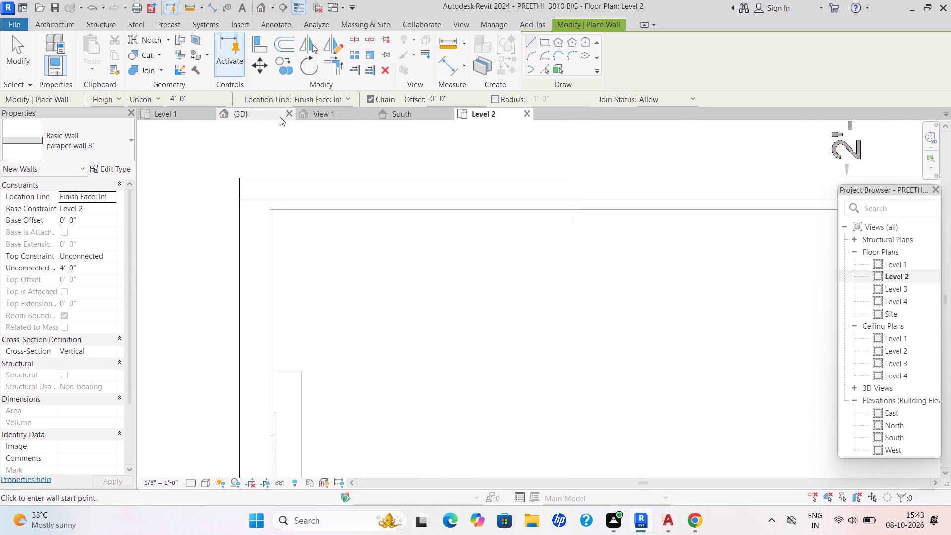
click(238, 180)
scroll(253, 393, down, 2)
middle_drag(253, 393, 290, 223)
scroll(290, 225, down, 1)
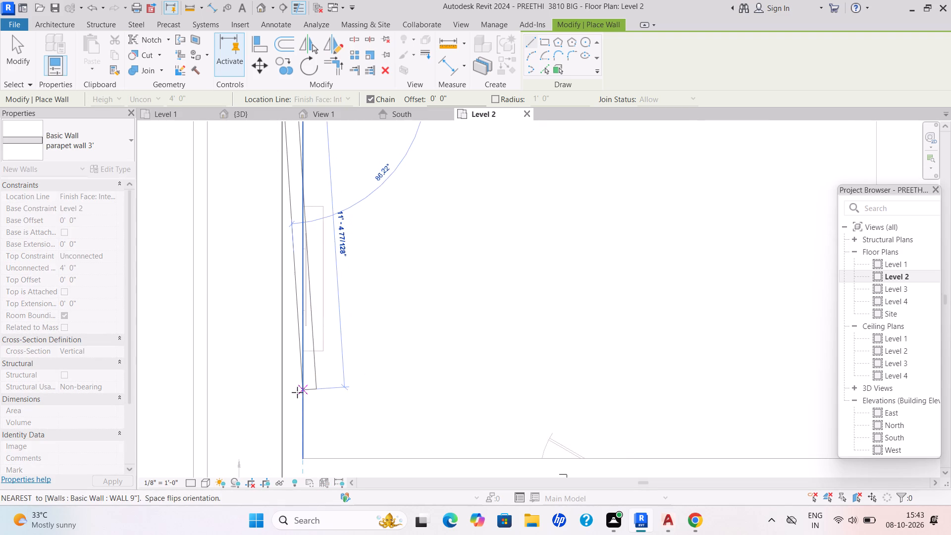
scroll(288, 399, down, 1)
middle_drag(288, 399, 312, 296)
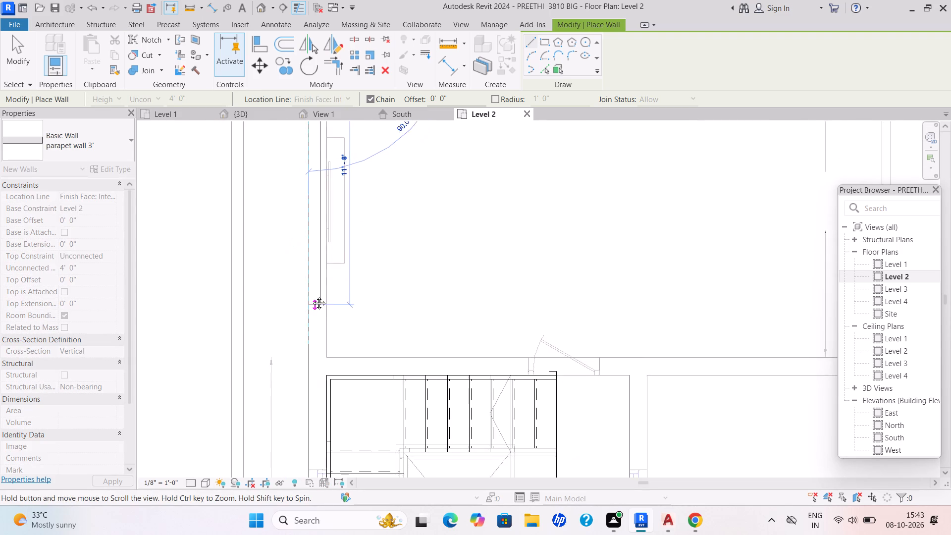
middle_drag(312, 296, 312, 293)
middle_drag(310, 405, 320, 289)
scroll(320, 297, down, 1)
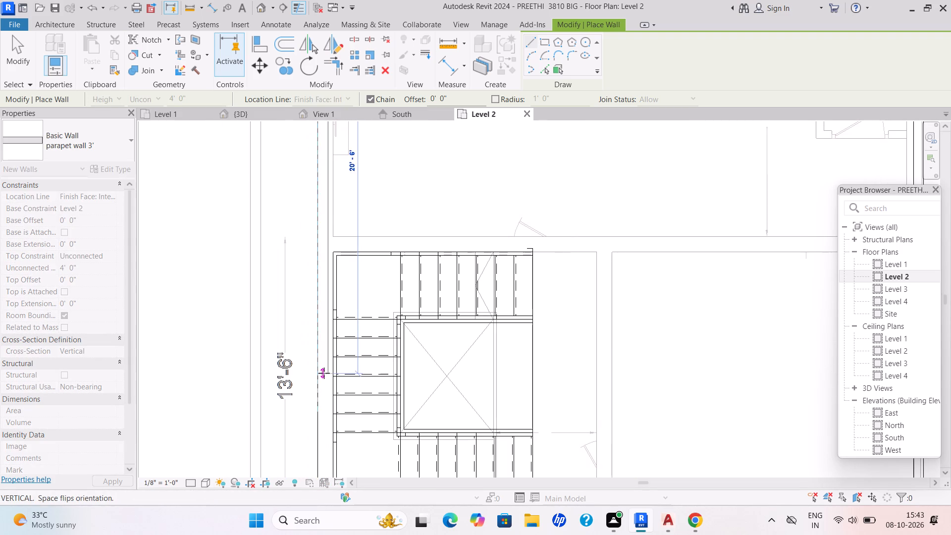
middle_drag(319, 427, 326, 264)
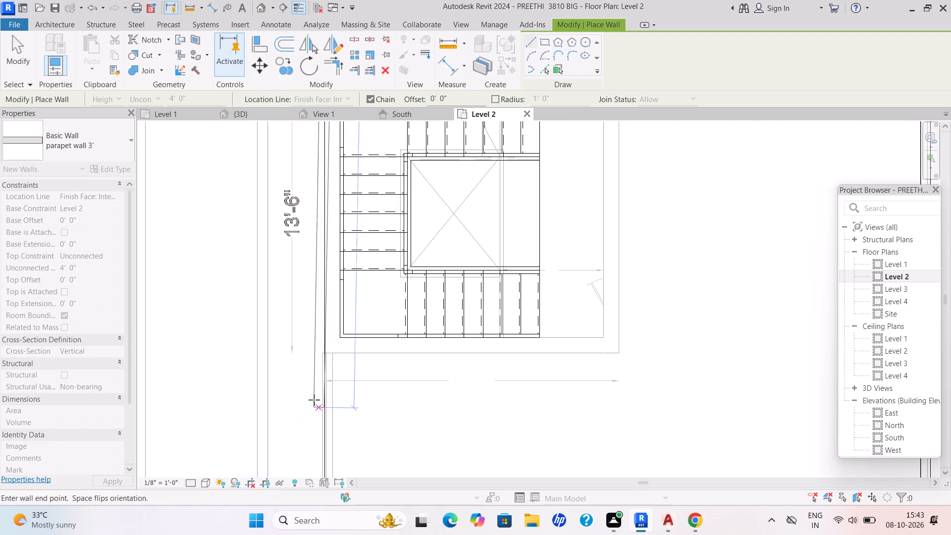
scroll(314, 400, down, 3)
middle_drag(314, 400, 389, 182)
scroll(396, 309, up, 10)
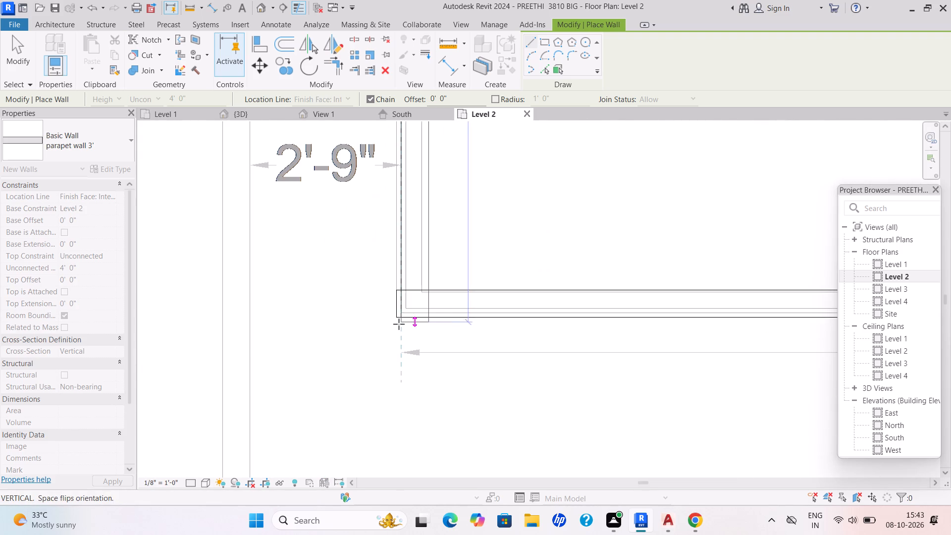
scroll(402, 320, up, 6)
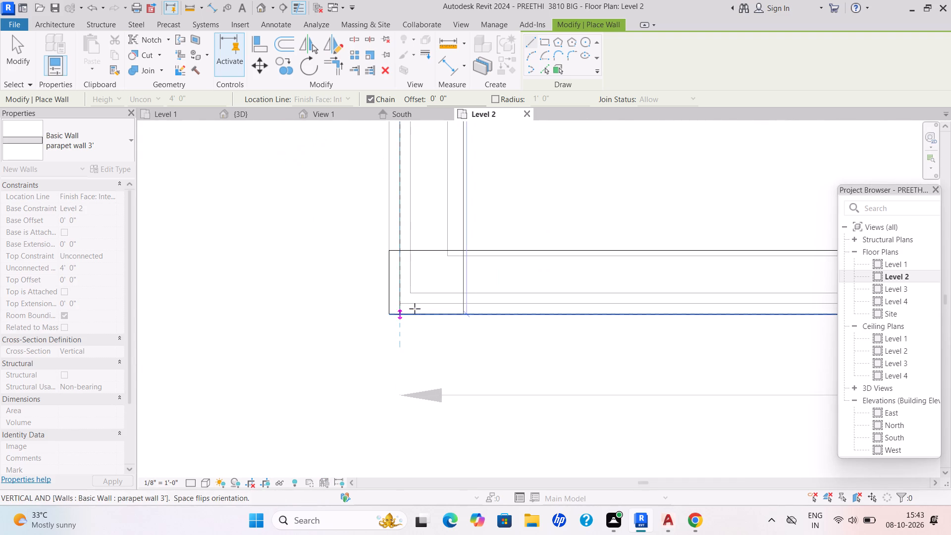
click(404, 316)
key(Escape)
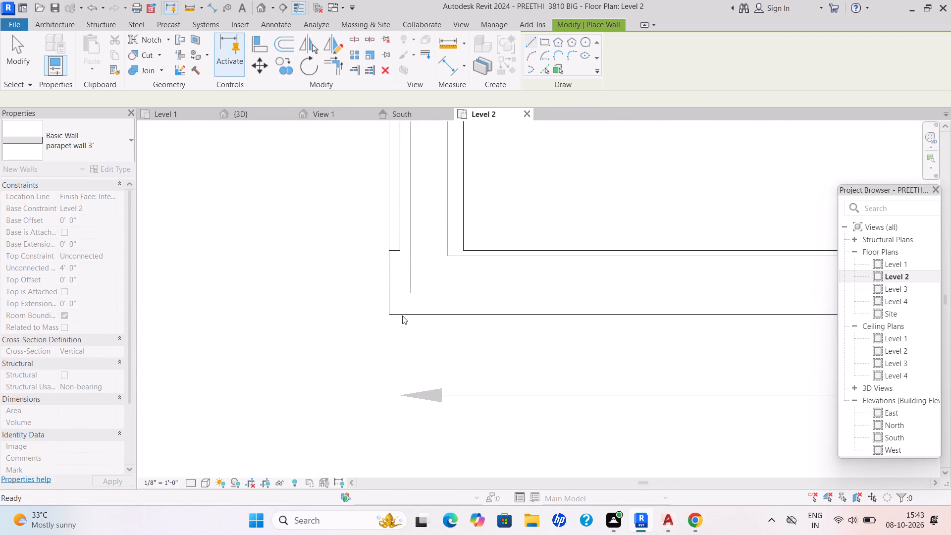
key(Escape)
Pull the bottom parapet wall's left end in to meet the outer face of the left-hand parapet wall.
click(566, 251)
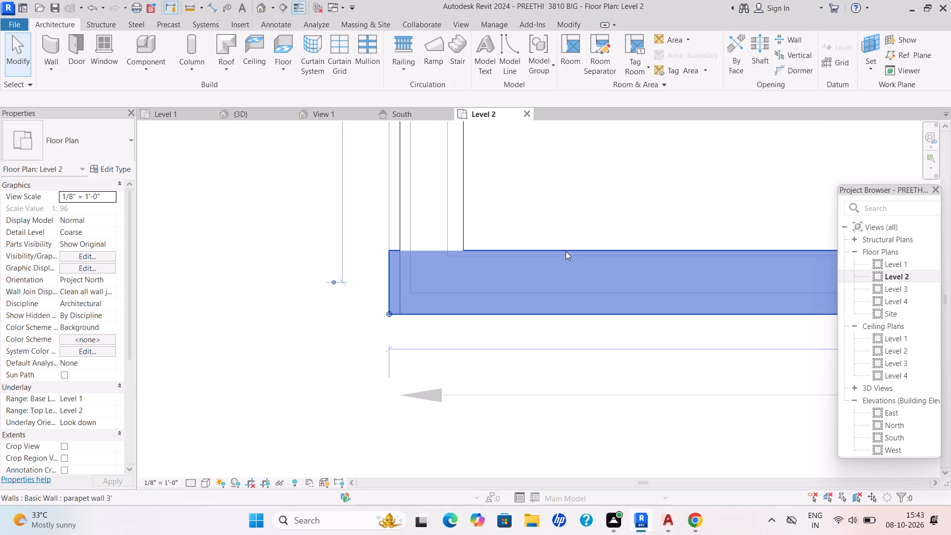
scroll(395, 298, up, 4)
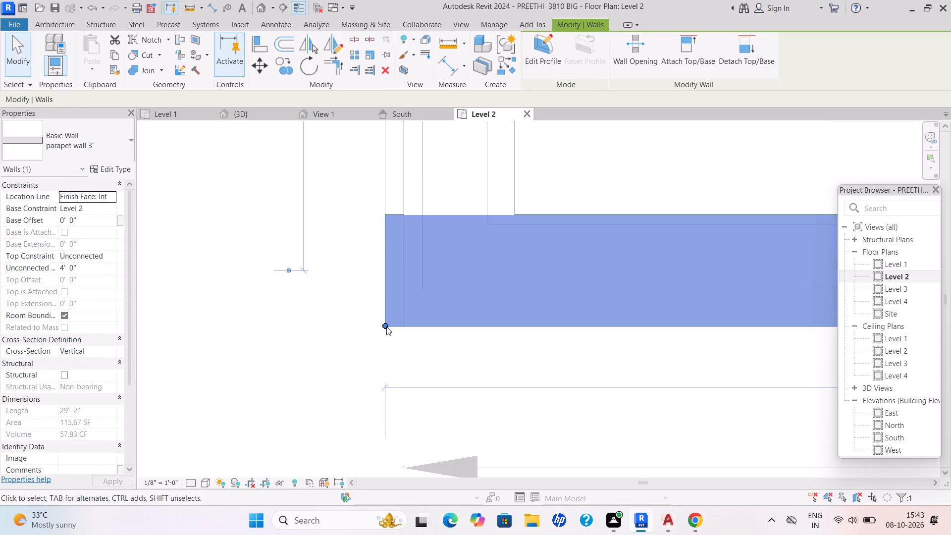
drag(385, 325, 385, 325)
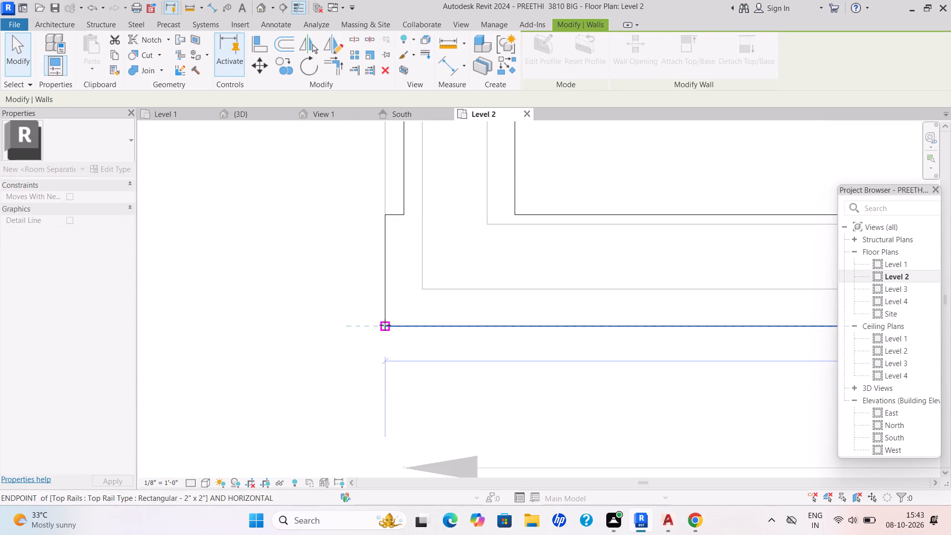
drag(385, 325, 401, 327)
middle_drag(472, 292, 347, 347)
scroll(469, 295, down, 2)
key(Escape)
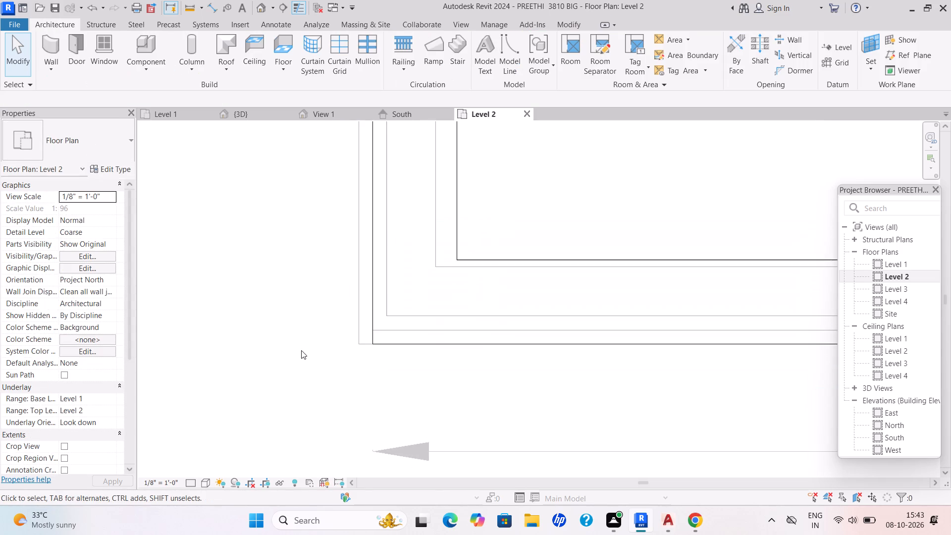
Select all parapet wall instances and set their unconnected height to 3'.
scroll(336, 316, down, 4)
middle_drag(320, 325, 251, 348)
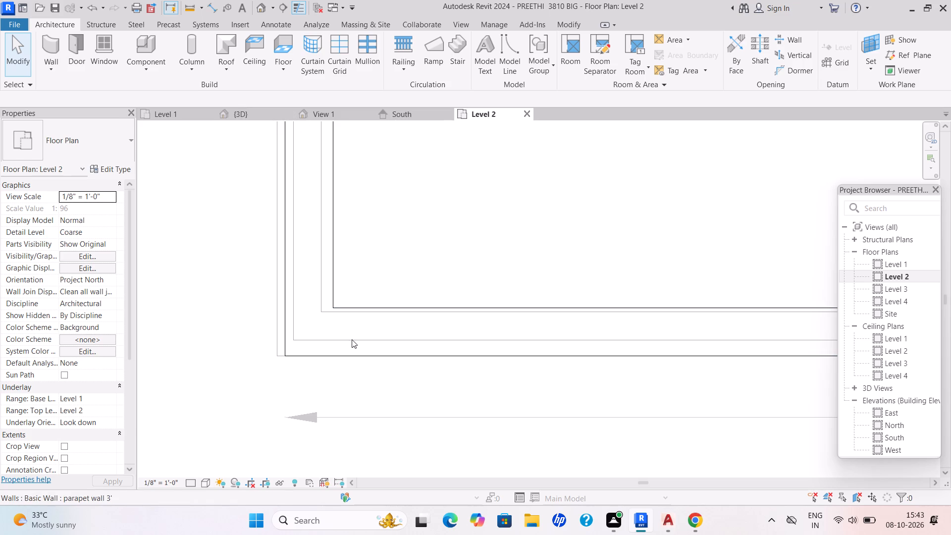
click(366, 329)
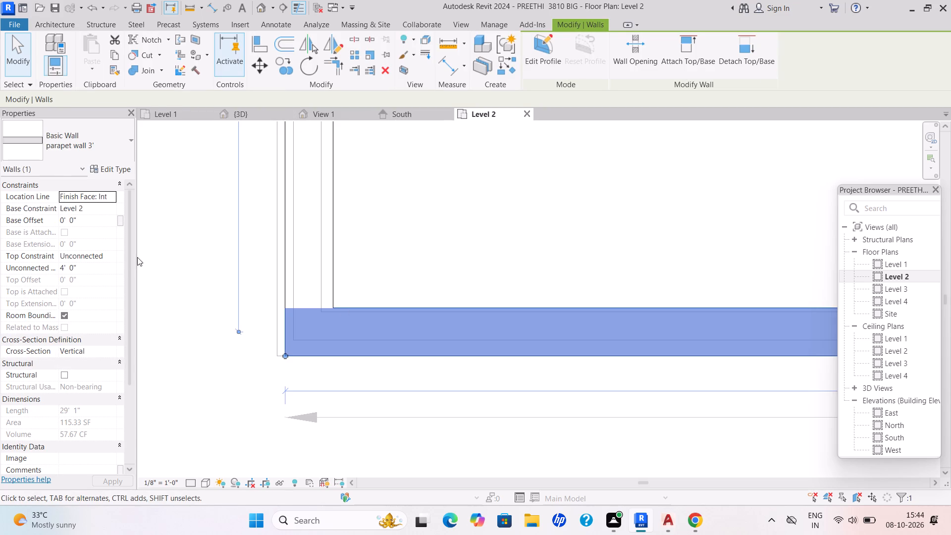
text(sa)
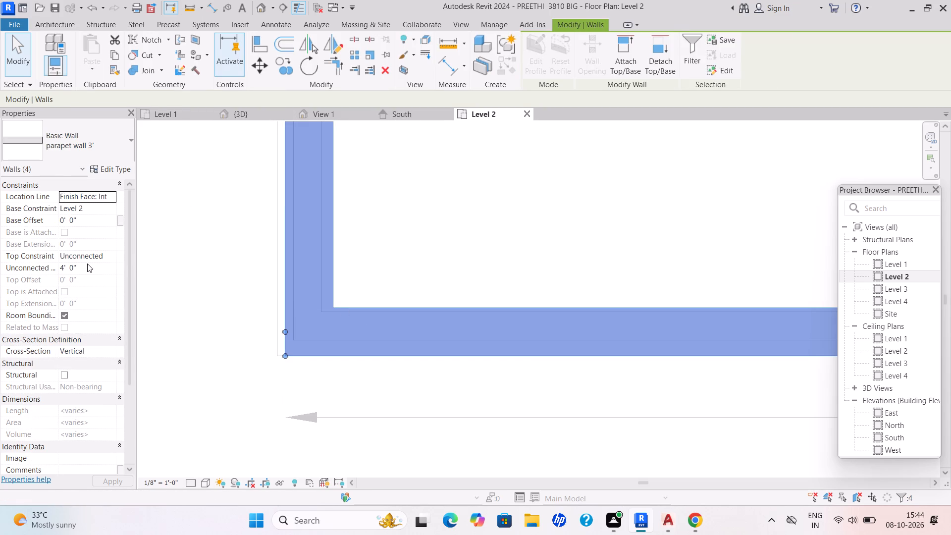
drag(88, 264, 39, 276)
key(BackSpace)
text(3')
key(Return)
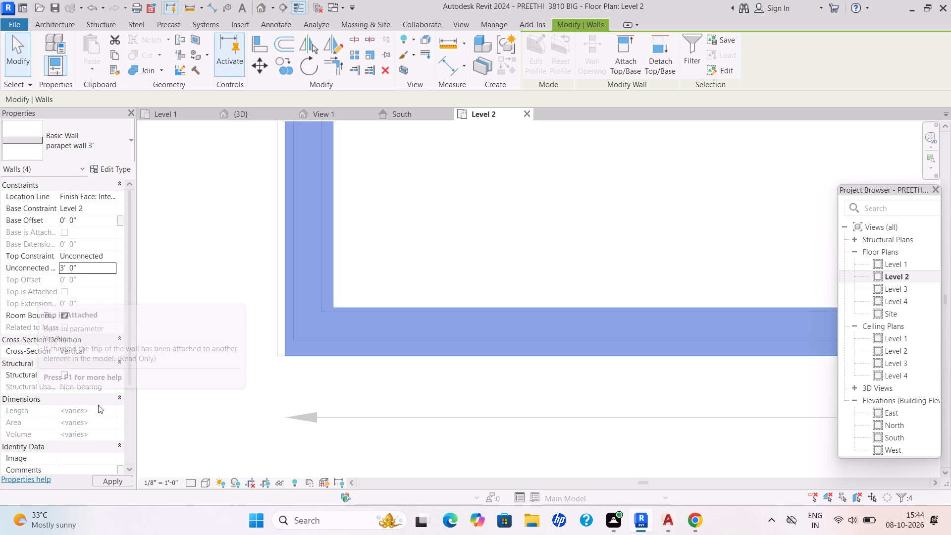
scroll(251, 370, down, 2)
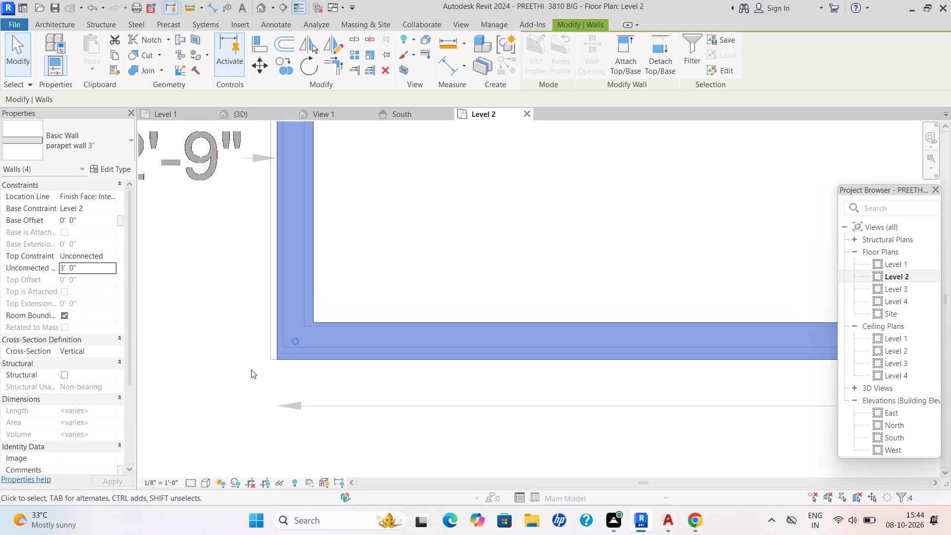
scroll(385, 313, down, 2)
click(421, 278)
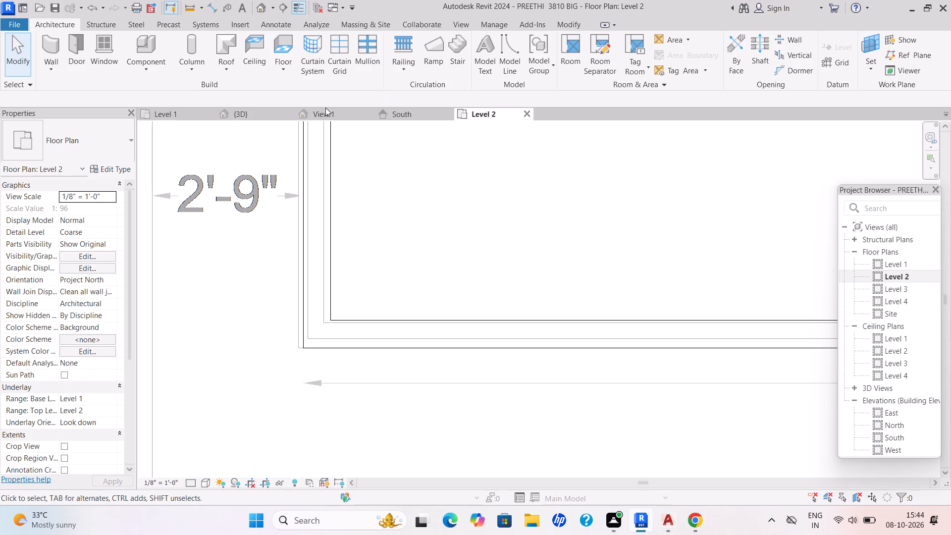
Switch to the 3D view and examine the new parapet walls at the front right roof corner.
click(259, 117)
scroll(348, 228, down, 3)
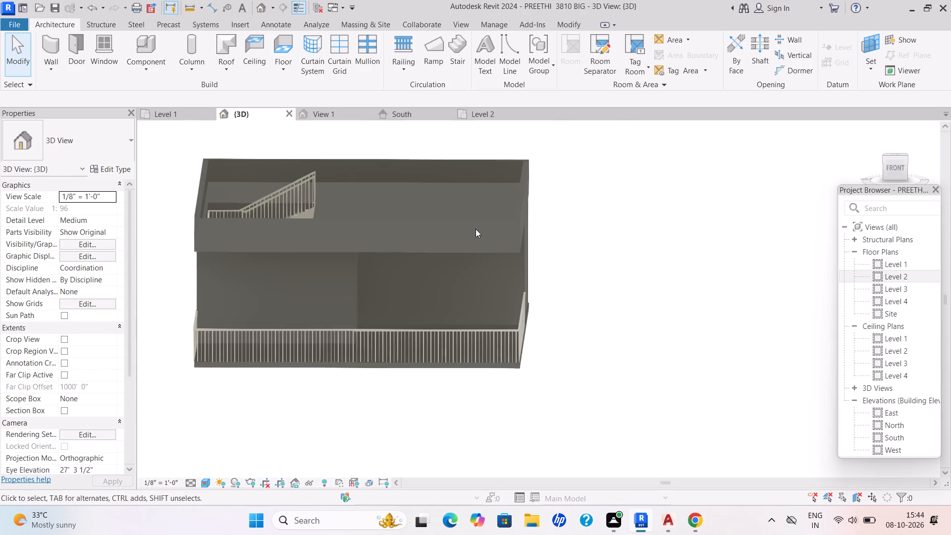
scroll(475, 229, up, 3)
scroll(600, 215, up, 6)
scroll(500, 290, up, 1)
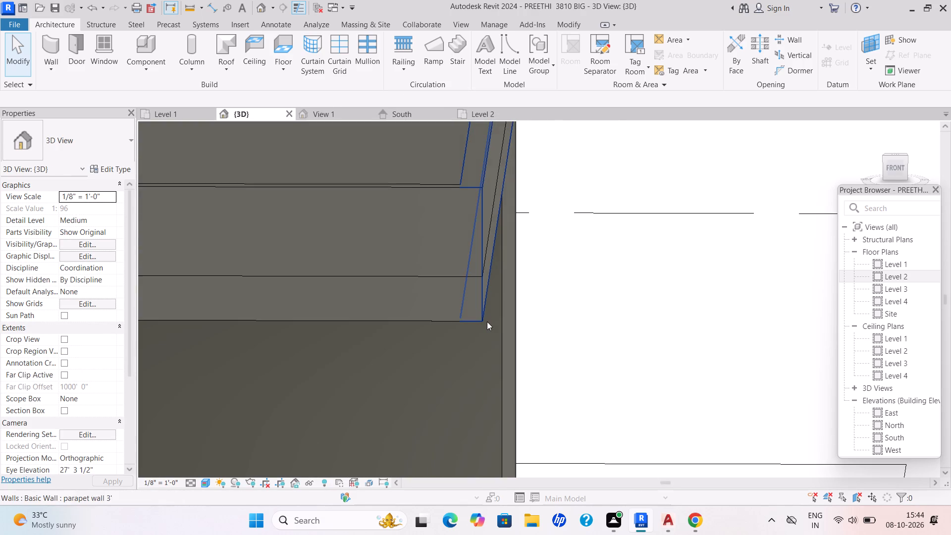
Examine the roof slab's parapet corner and the three separate floor models in the 3D view.
shift+middle_drag(487, 321, 486, 200)
scroll(489, 237, up, 1)
middle_drag(489, 243, 524, 344)
shift+scroll(524, 344, down, 1)
scroll(521, 351, down, 1)
shift+middle_drag(504, 382, 468, 454)
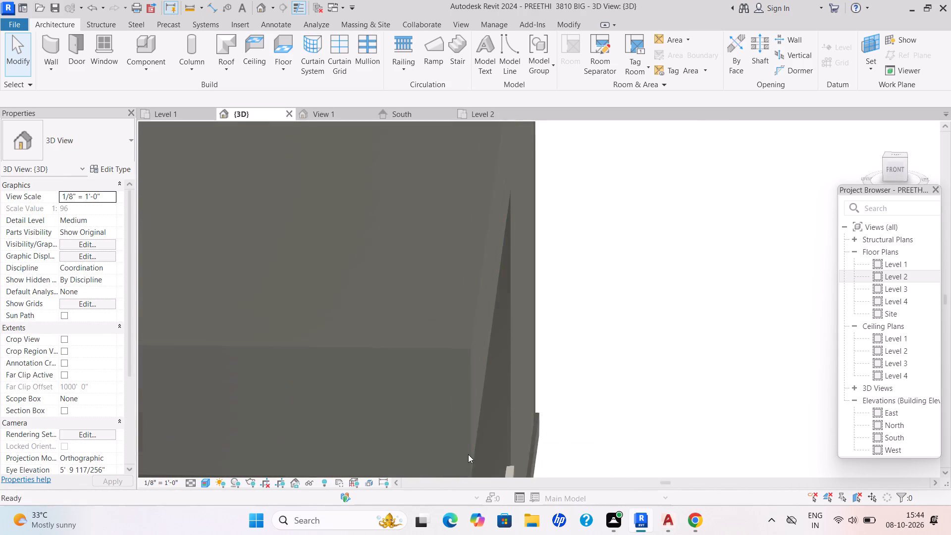
scroll(474, 408, down, 6)
middle_drag(475, 406, 545, 307)
scroll(519, 347, down, 2)
middle_drag(549, 307, 559, 330)
shift+scroll(556, 330, down, 1)
scroll(558, 333, down, 6)
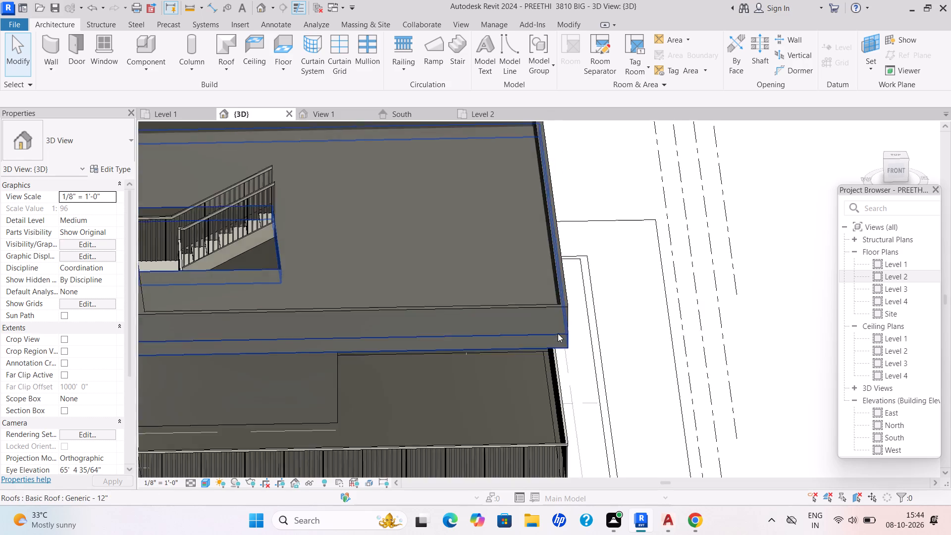
scroll(297, 322, down, 2)
middle_drag(362, 329, 495, 317)
scroll(453, 323, down, 1)
scroll(500, 316, up, 1)
middle_drag(323, 322, 412, 327)
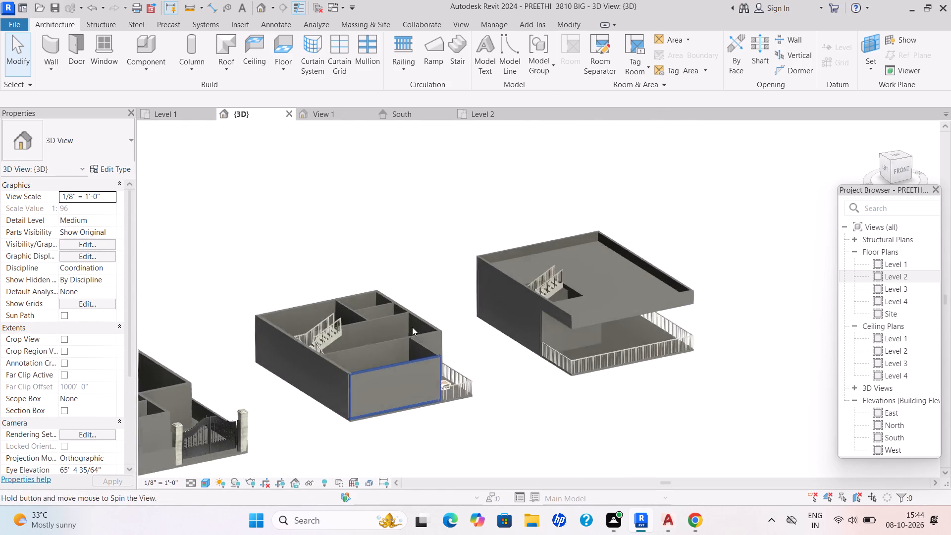
scroll(411, 328, down, 3)
shift+middle_drag(332, 361, 285, 370)
scroll(284, 370, up, 3)
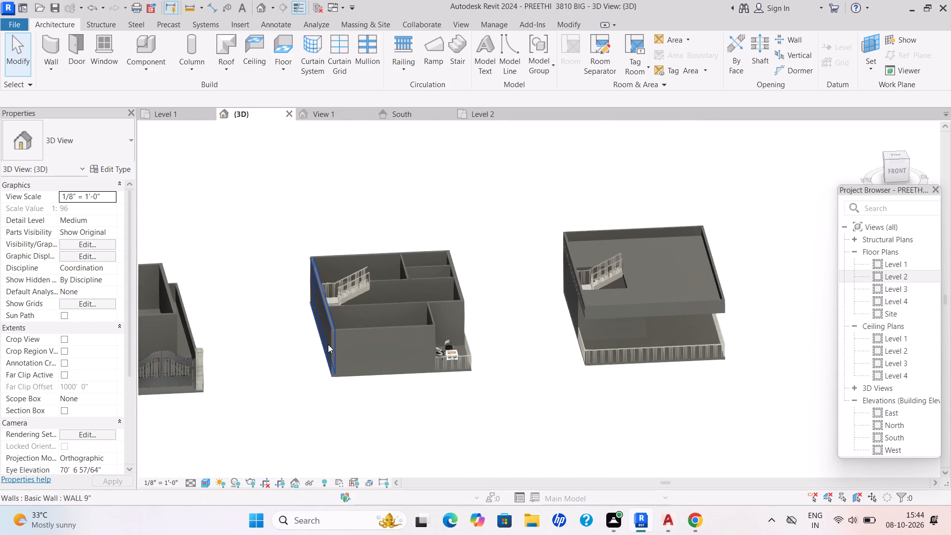
scroll(438, 312, up, 1)
middle_drag(439, 312, 420, 339)
scroll(420, 339, up, 1)
scroll(426, 337, down, 5)
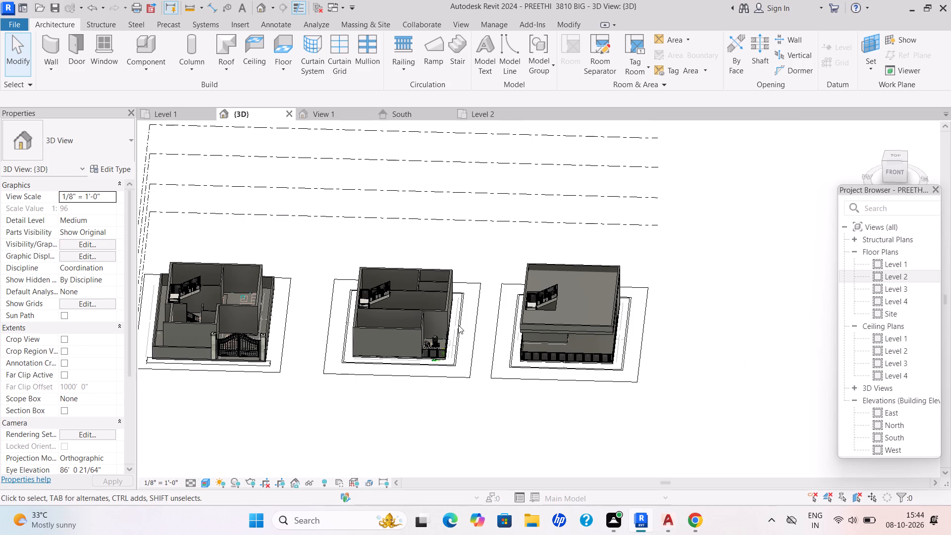
scroll(458, 325, up, 2)
scroll(458, 325, down, 1)
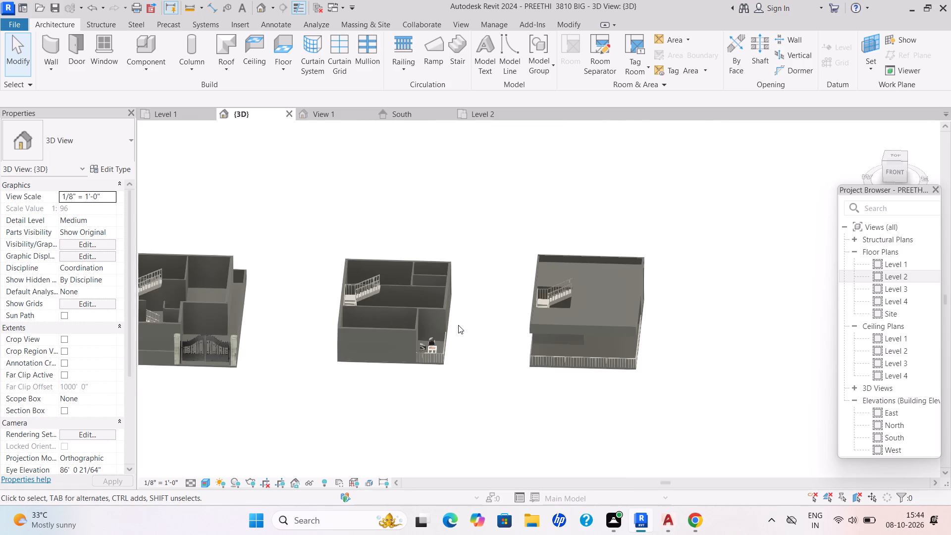
scroll(458, 325, up, 1)
scroll(458, 325, down, 2)
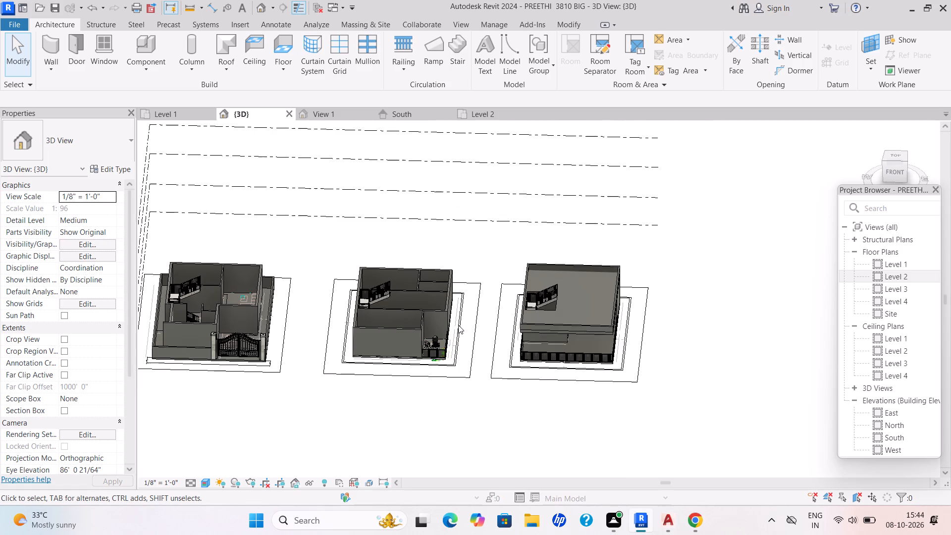
scroll(465, 321, up, 1)
scroll(465, 321, down, 1)
scroll(472, 312, up, 3)
scroll(652, 261, up, 4)
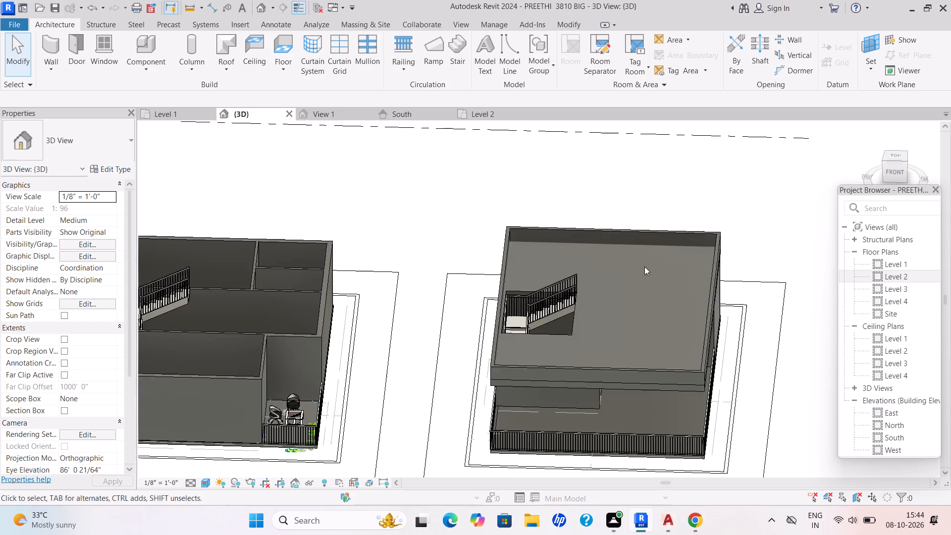
Examine the roof terrace, parapet and stair opening of the model with the roof slab.
middle_drag(643, 267, 646, 220)
scroll(646, 220, up, 3)
middle_drag(654, 329, 625, 287)
shift+scroll(625, 287, up, 2)
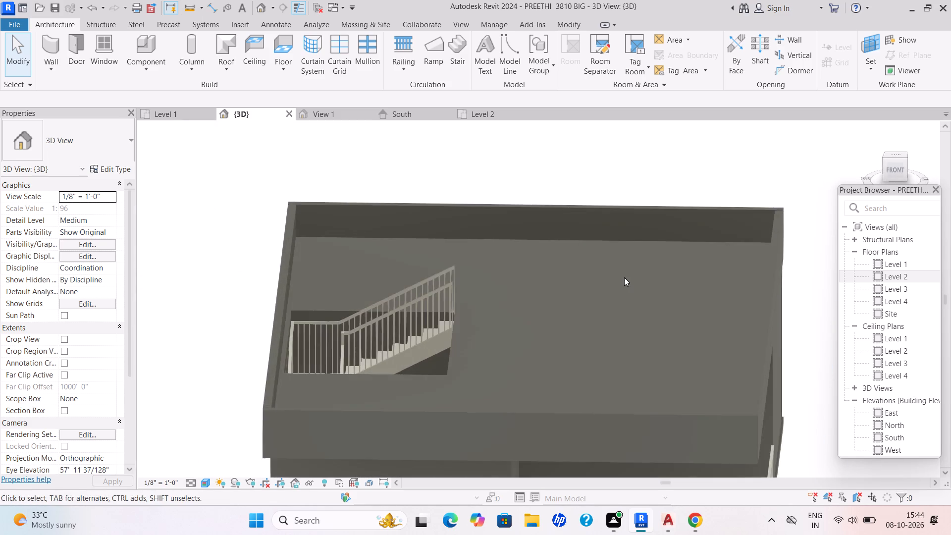
shift+scroll(624, 277, up, 2)
shift+middle_drag(628, 295, 627, 247)
scroll(628, 247, up, 1)
scroll(611, 311, down, 4)
scroll(591, 317, up, 1)
scroll(591, 317, down, 8)
scroll(300, 322, down, 4)
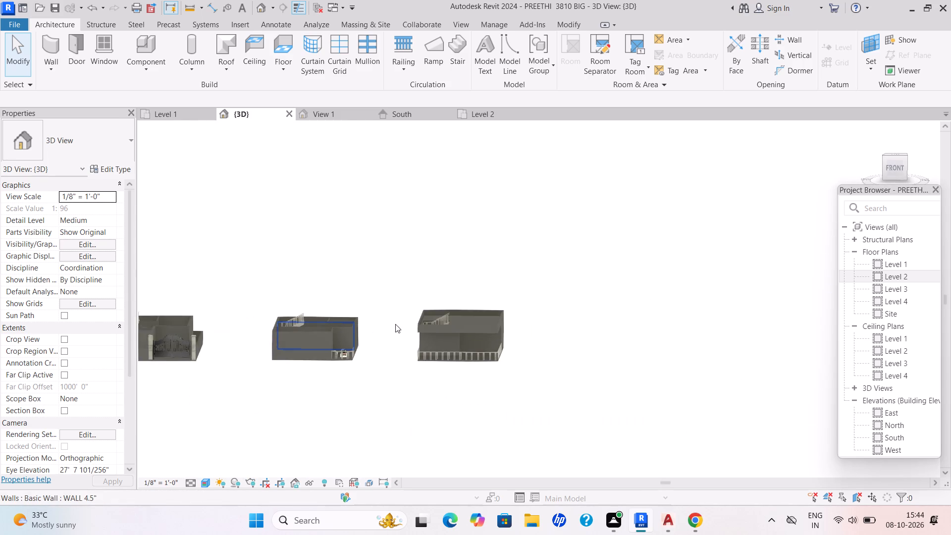
Examine the ground-floor model with its entrance gate, interior walls and staircase in 3D.
middle_drag(405, 328, 532, 327)
scroll(512, 327, down, 1)
scroll(281, 324, up, 12)
shift+middle_drag(357, 350, 344, 394)
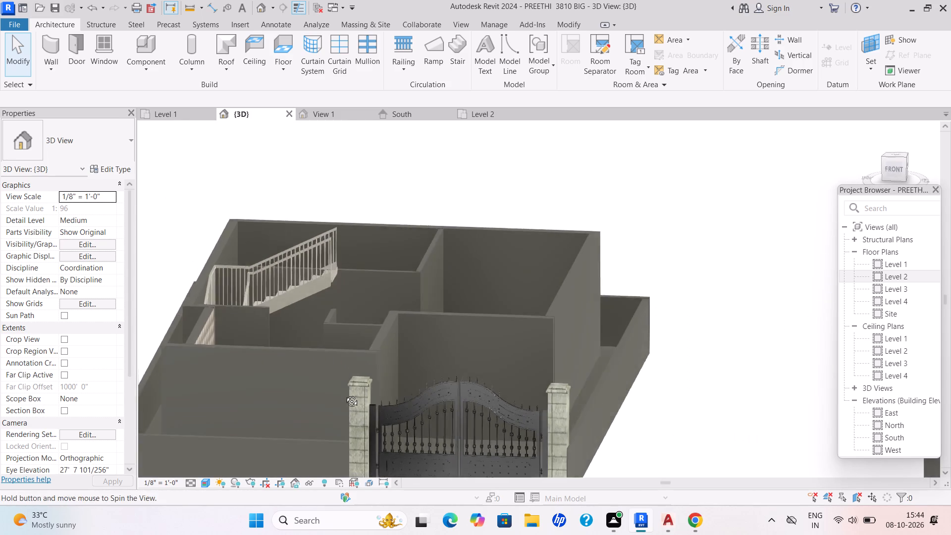
shift+middle_drag(344, 394, 341, 406)
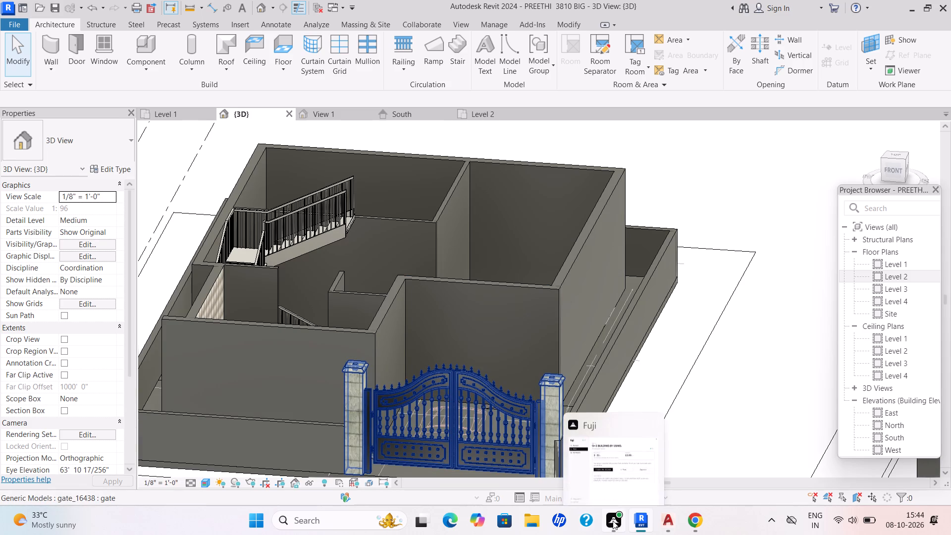
scroll(435, 302, down, 3)
scroll(407, 315, up, 2)
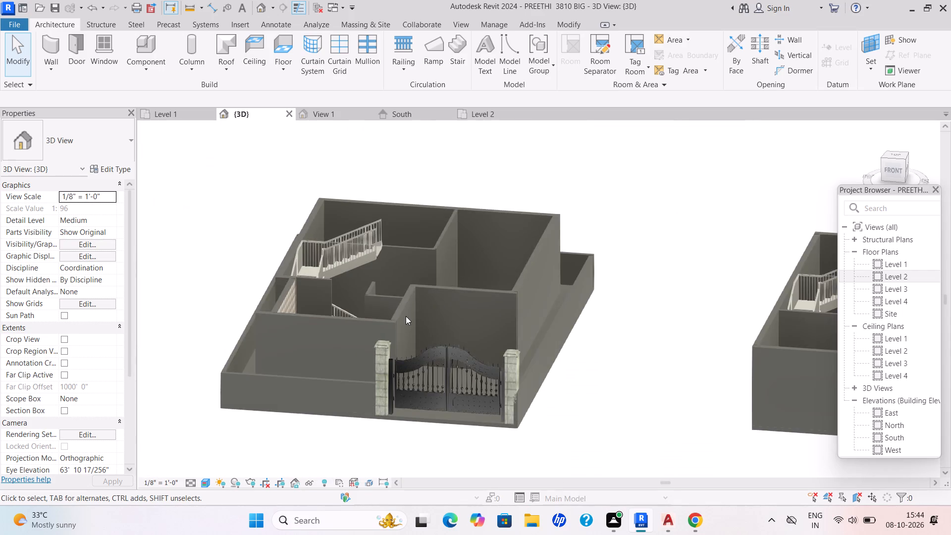
scroll(406, 316, up, 2)
scroll(405, 318, down, 8)
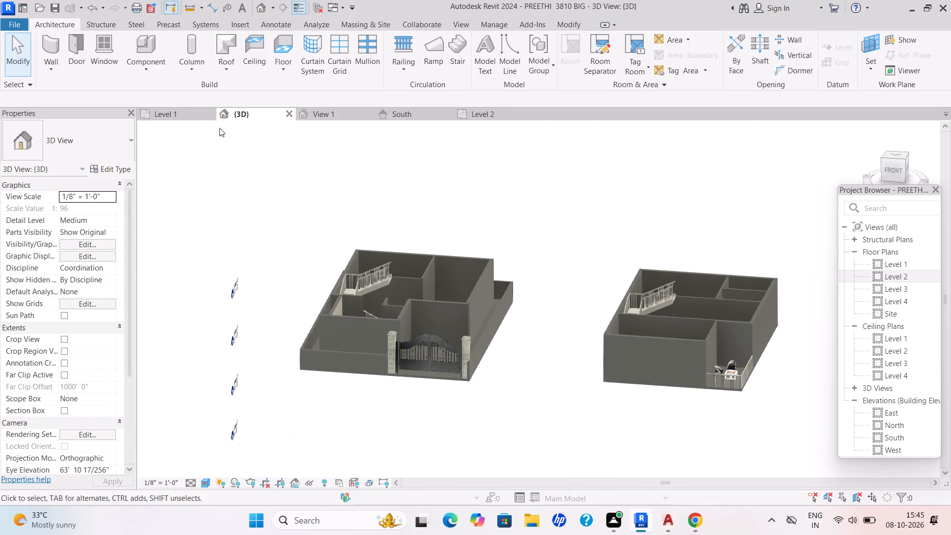
Open the Level 1 floor plan and set its visual style to Wireframe.
click(177, 114)
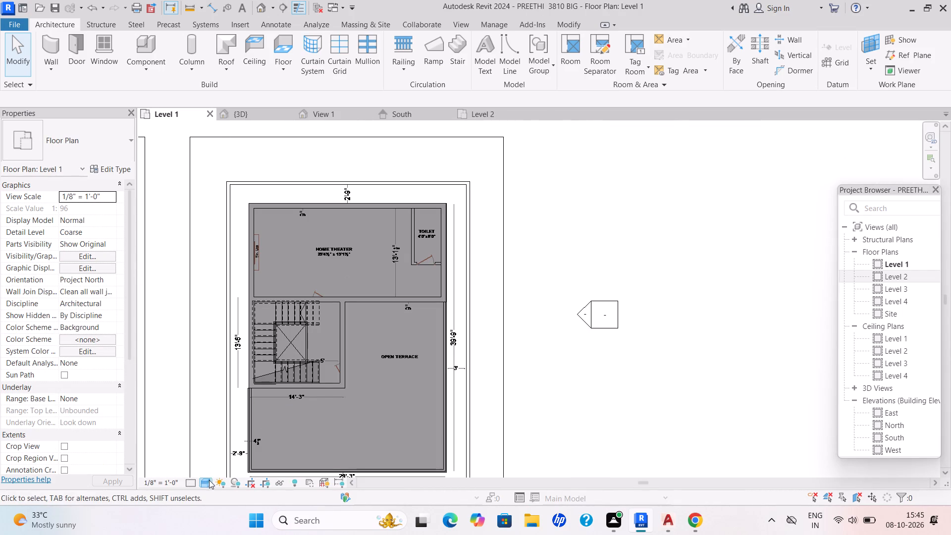
click(209, 481)
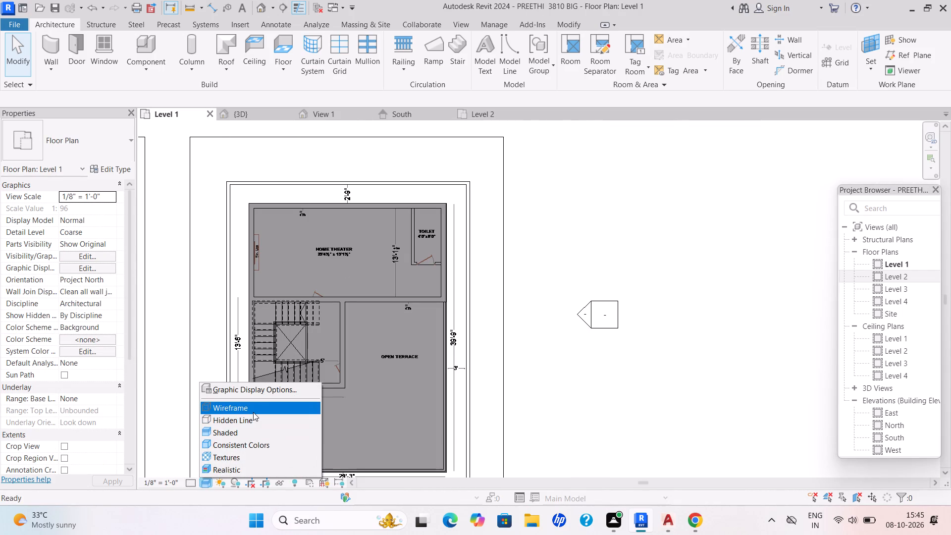
click(253, 412)
Examine the floor plans on Level 1, focusing on the ground floor's portico entrance, guest bedroom, toilet and living areas.
scroll(342, 335, down, 2)
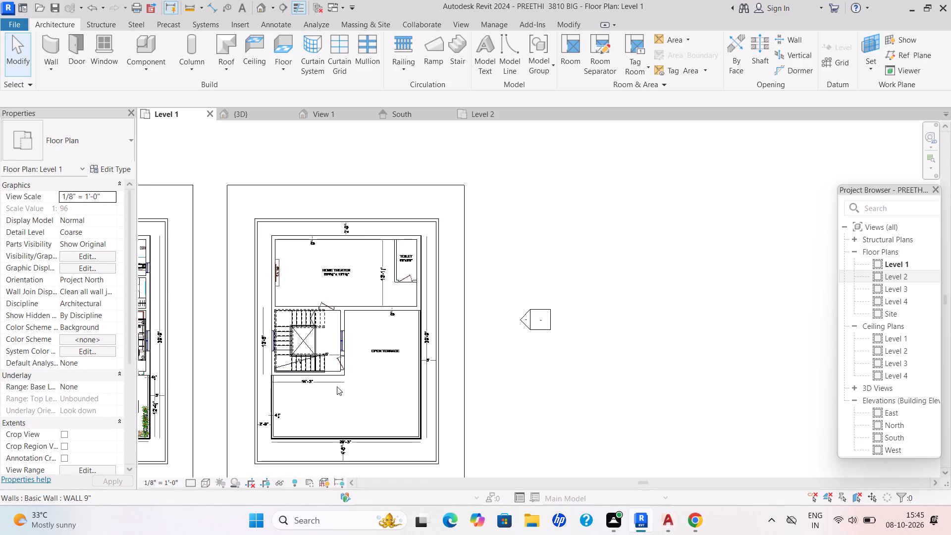
scroll(356, 393, down, 1)
middle_drag(403, 385, 682, 320)
scroll(653, 327, down, 1)
scroll(264, 350, up, 1)
middle_drag(264, 352, 370, 358)
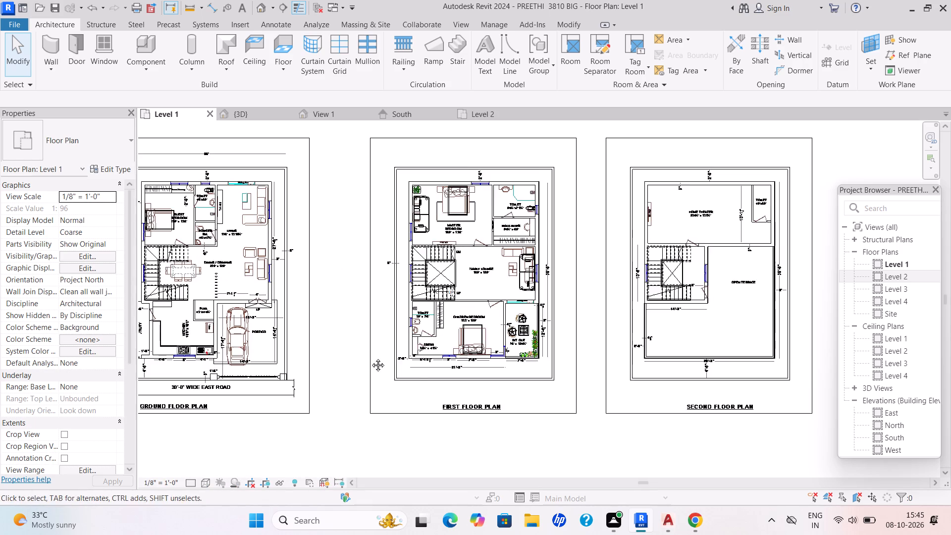
middle_drag(370, 358, 372, 358)
scroll(327, 317, up, 11)
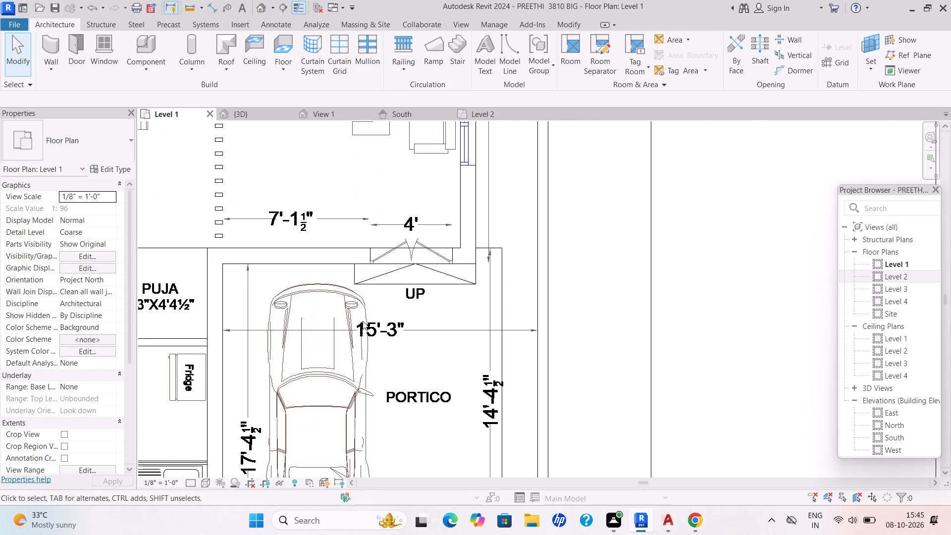
scroll(363, 321, up, 1)
scroll(378, 322, down, 7)
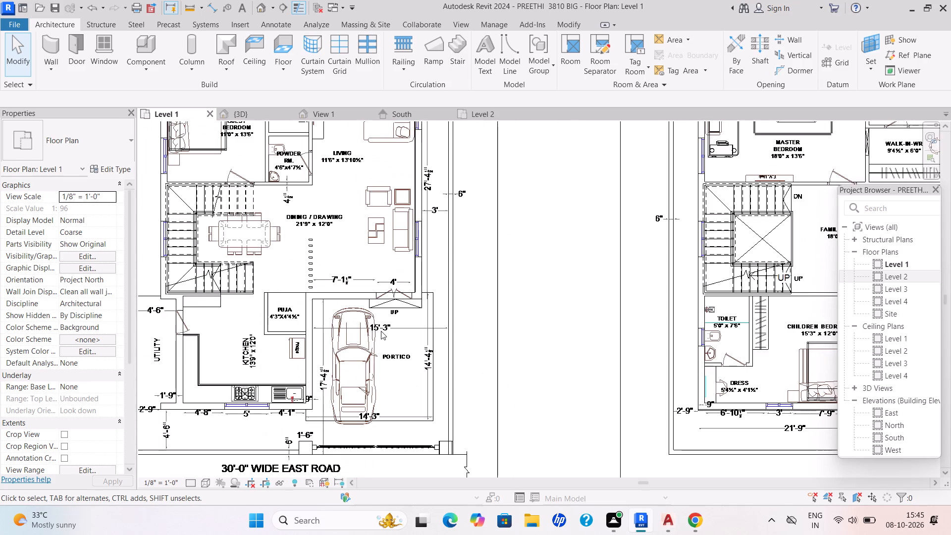
scroll(384, 328, down, 3)
scroll(397, 126, up, 3)
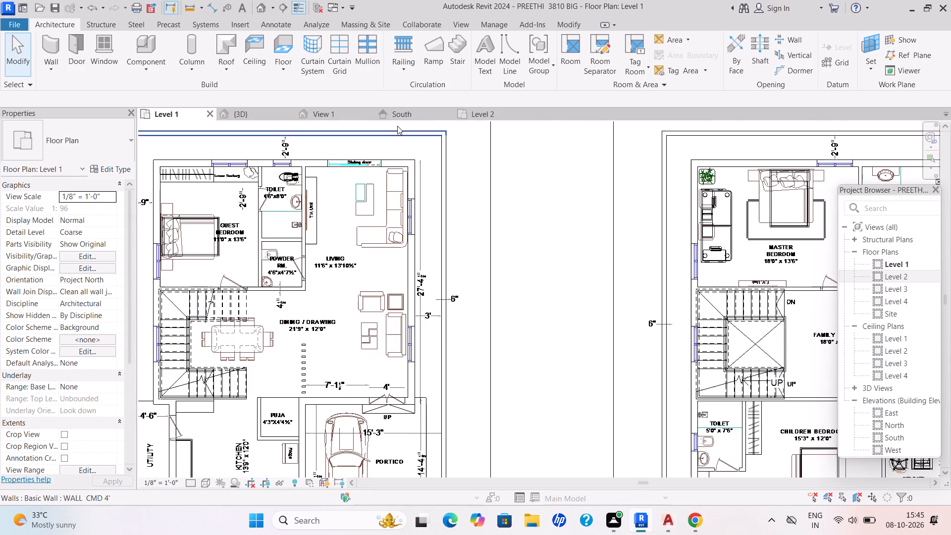
scroll(399, 154, up, 5)
scroll(294, 172, up, 1)
middle_drag(297, 173, 586, 178)
scroll(302, 176, down, 1)
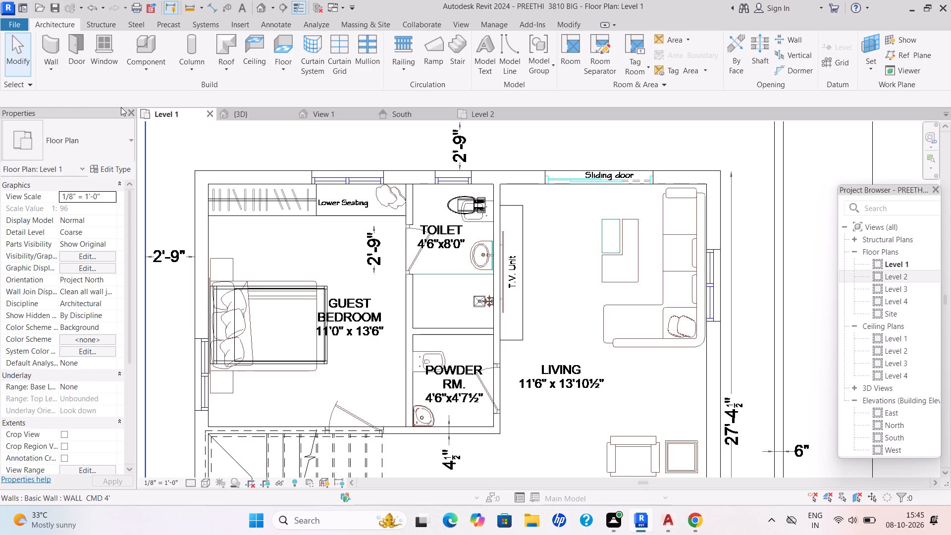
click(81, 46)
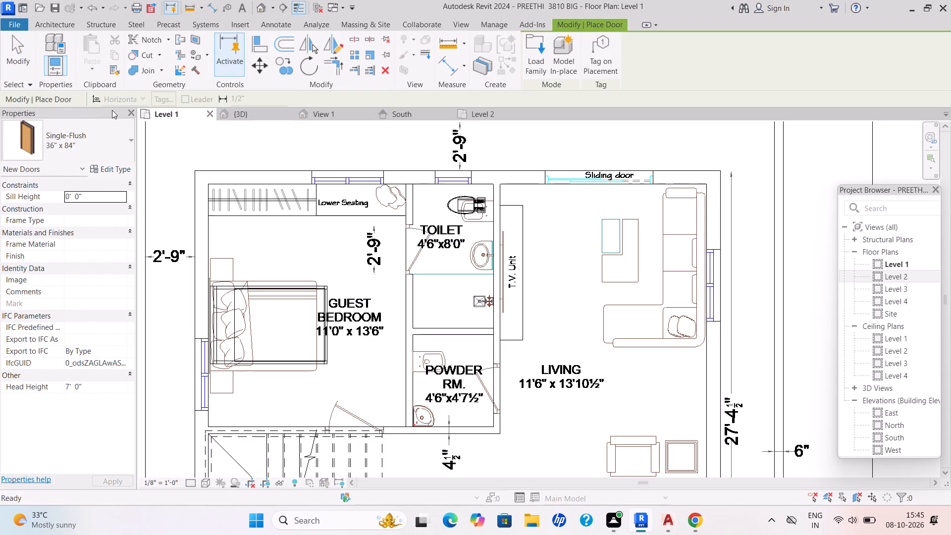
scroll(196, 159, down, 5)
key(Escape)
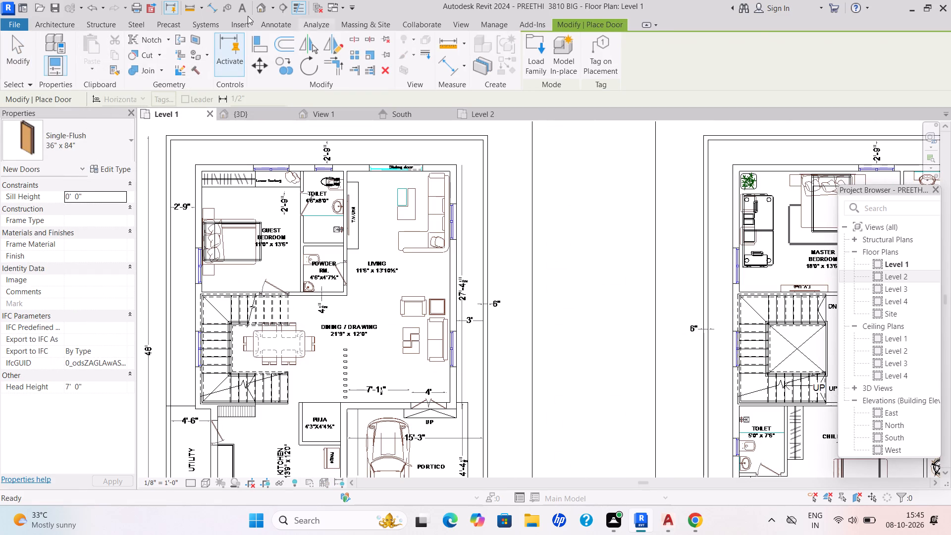
Start door placement and load the door_with_windows_14620 family from the door folder inside SHUBHAM CITY.
click(60, 24)
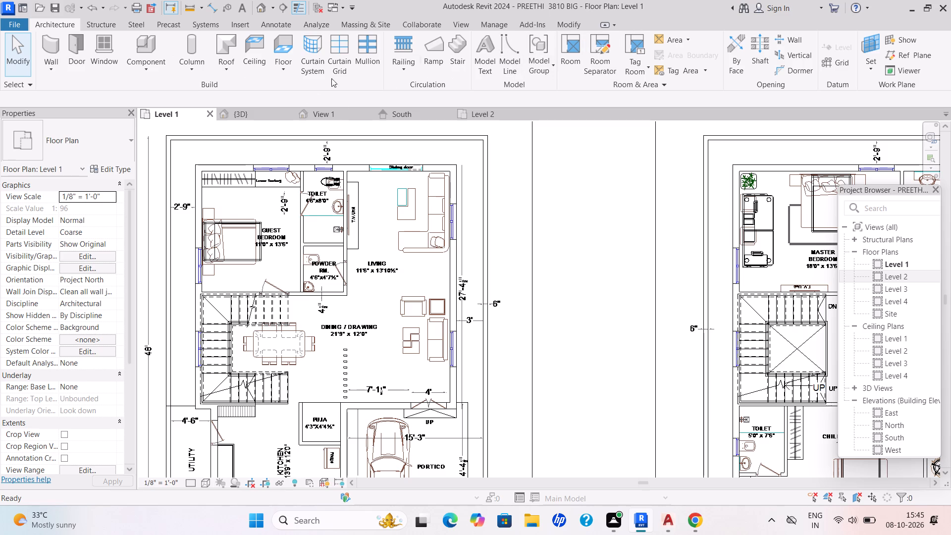
double_click(78, 46)
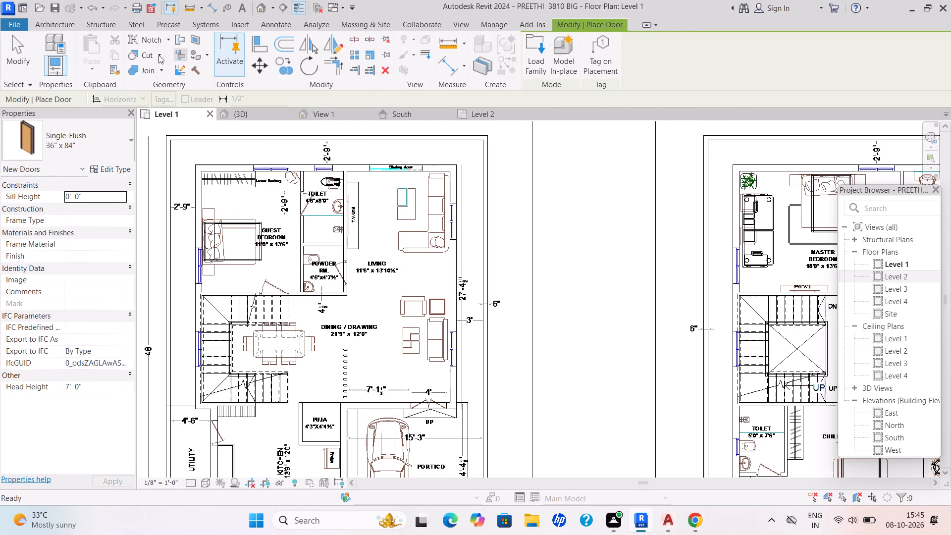
click(53, 26)
click(86, 47)
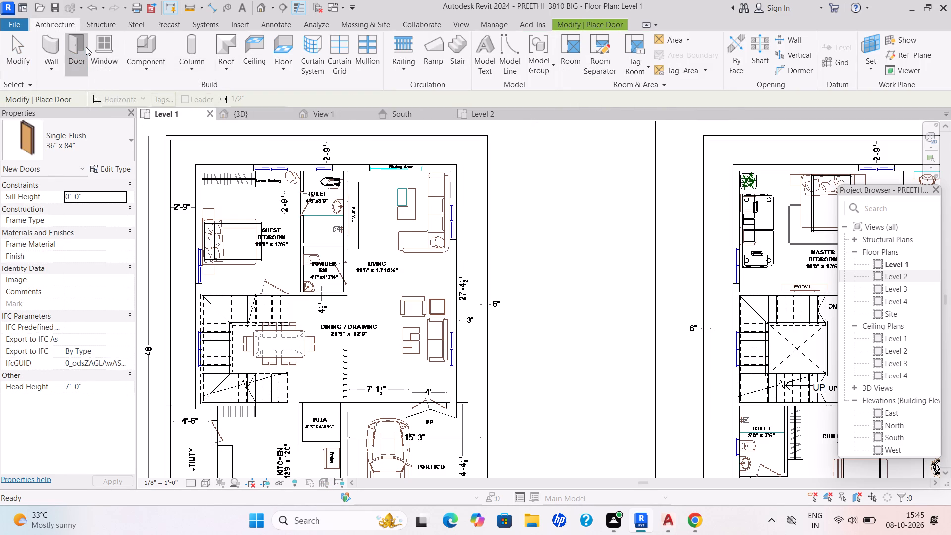
click(592, 23)
double_click(543, 60)
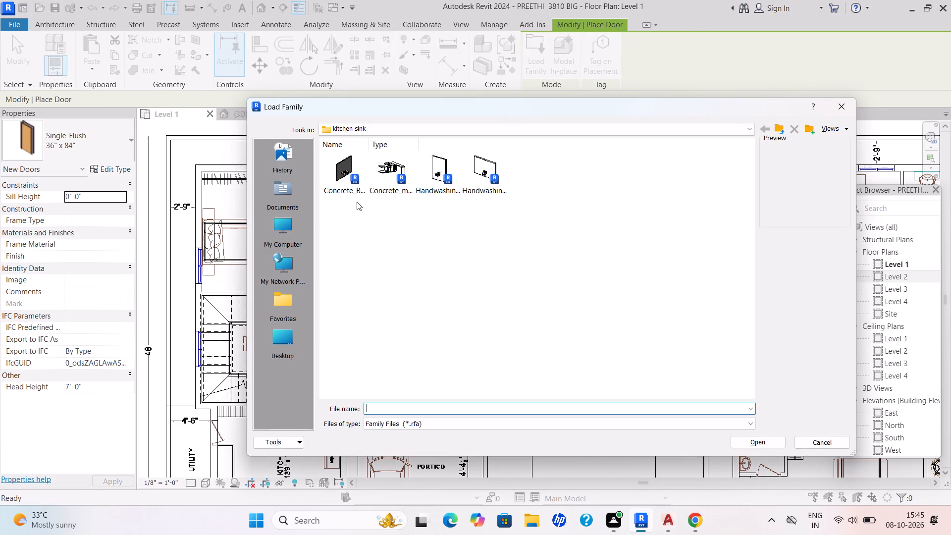
scroll(361, 195, up, 3)
click(745, 130)
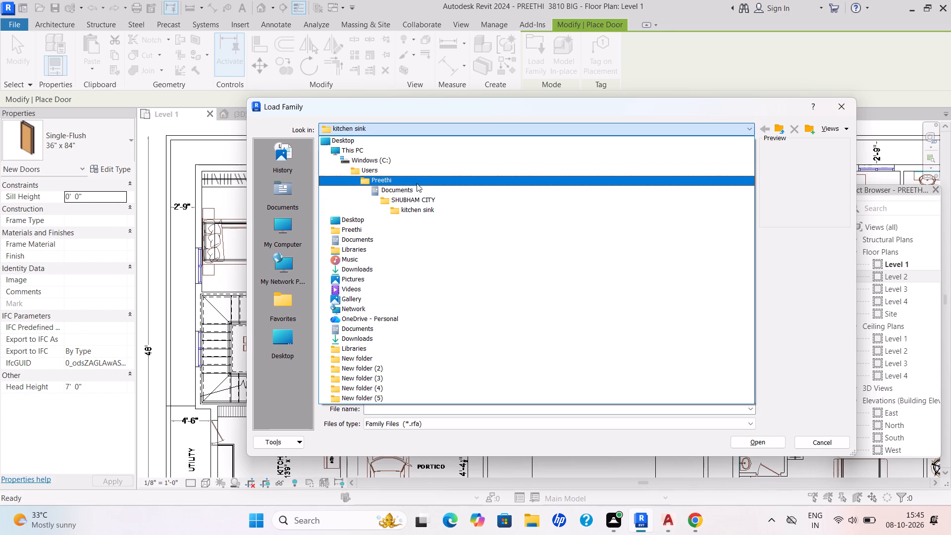
click(413, 196)
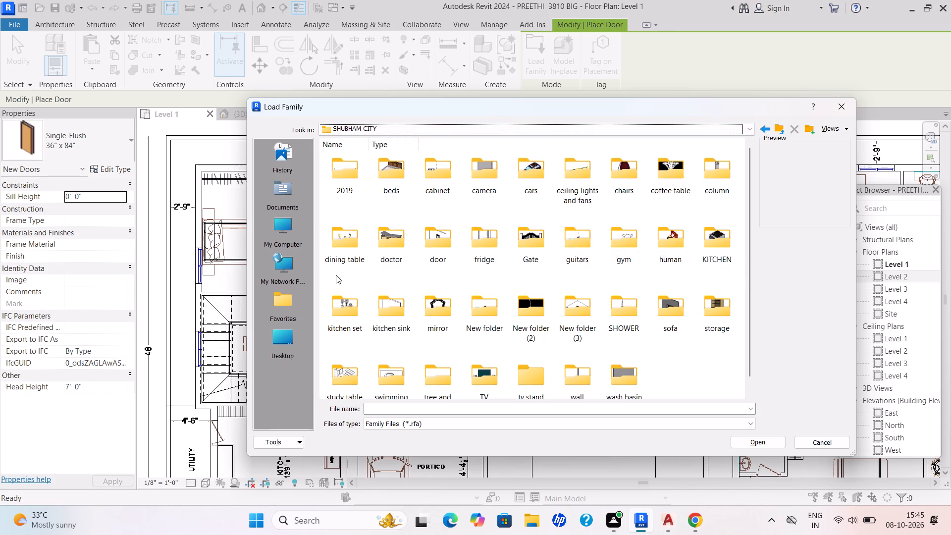
double_click(448, 249)
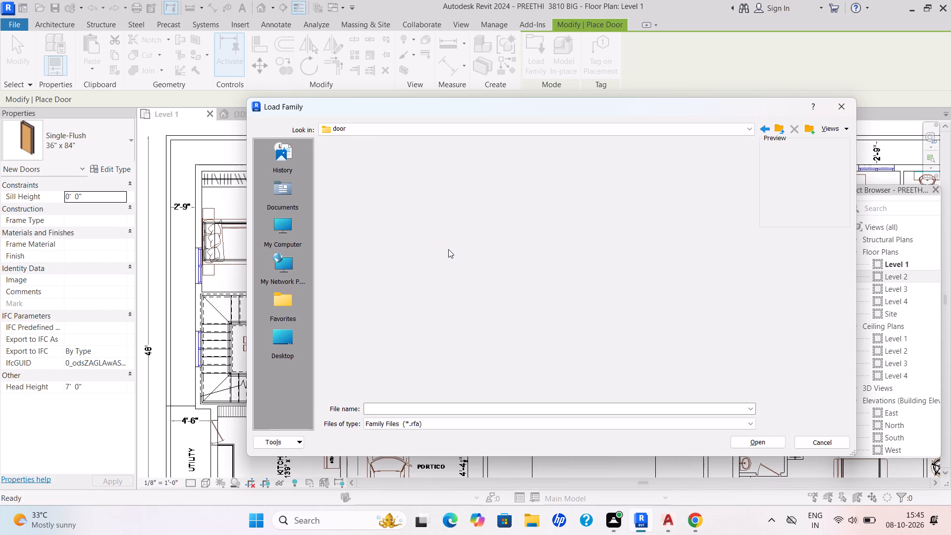
scroll(488, 256, up, 5)
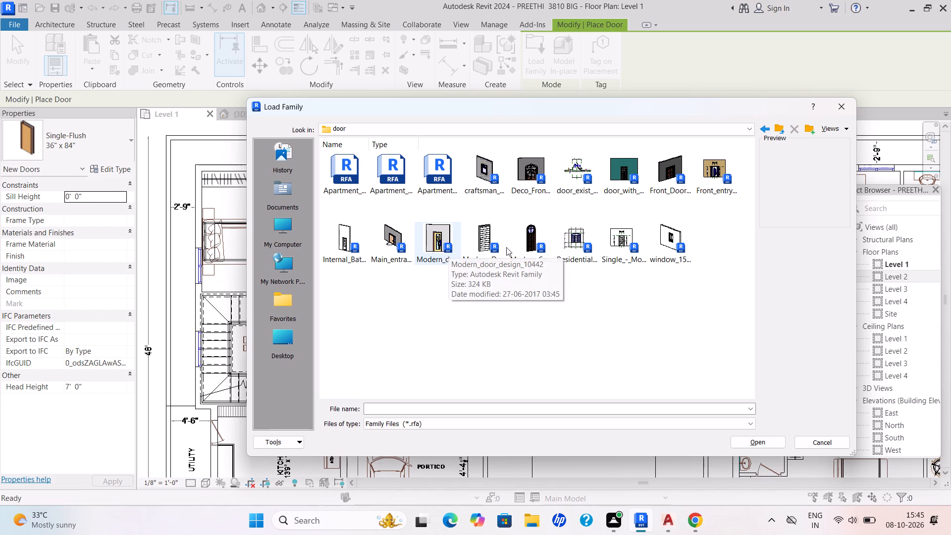
scroll(547, 236, up, 6)
scroll(478, 242, up, 4)
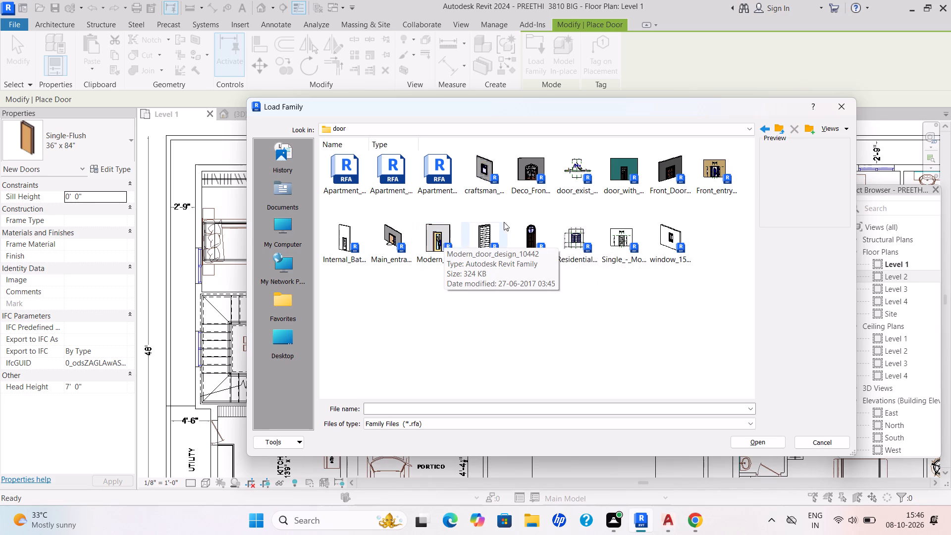
click(631, 189)
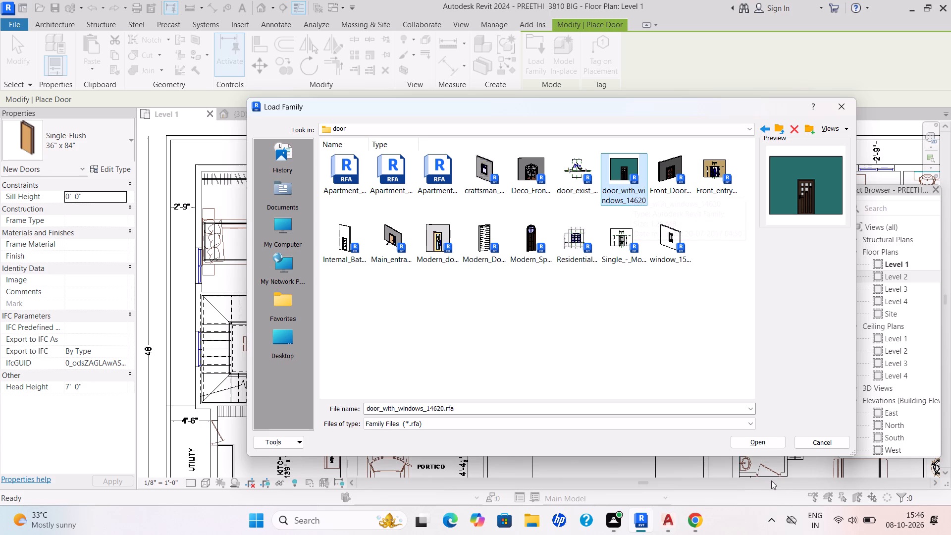
click(762, 447)
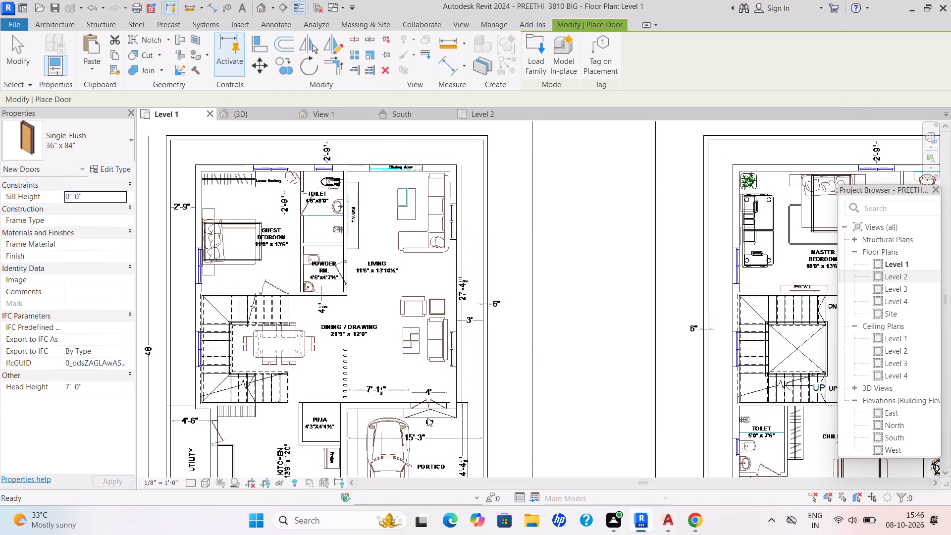
Place a door_with_windows_14620 door in the wall at the portico entrance, at the drawn 4' double-door opening.
scroll(433, 399, up, 4)
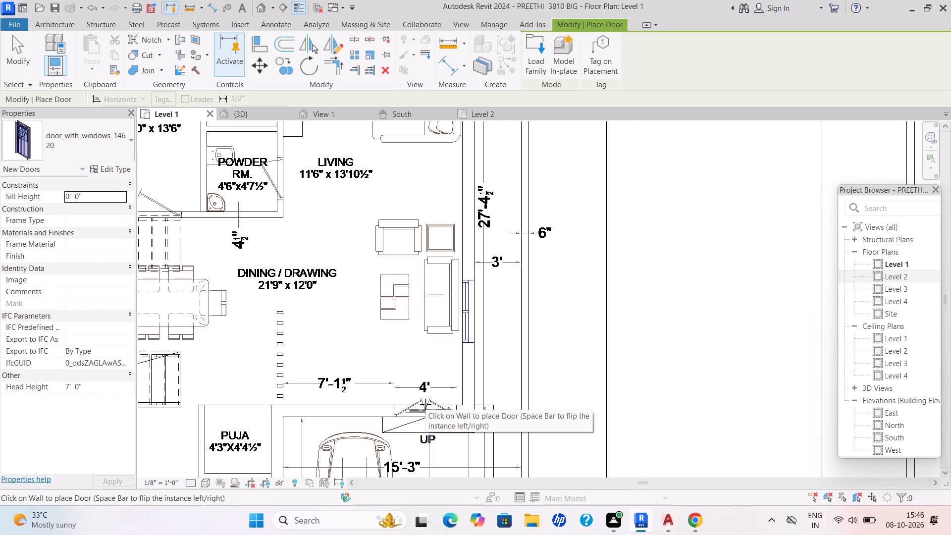
click(425, 404)
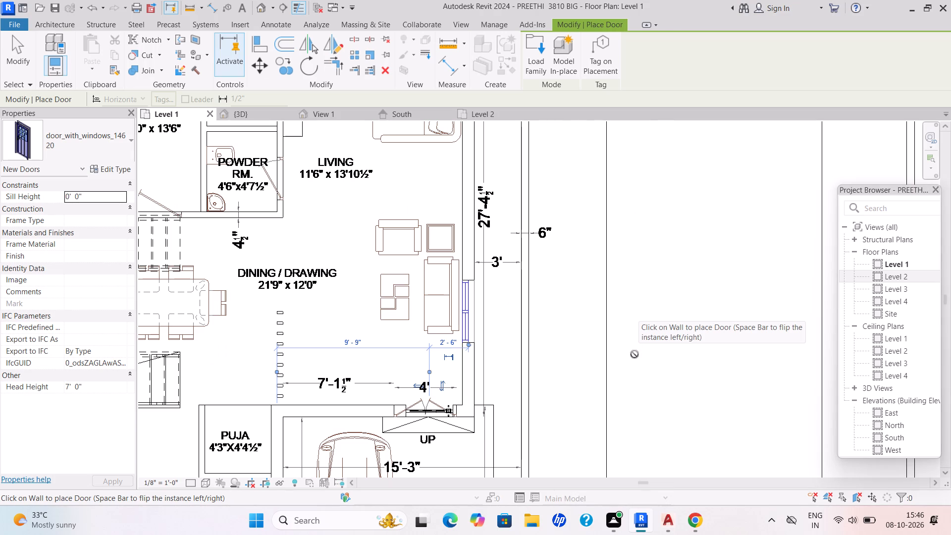
Examine the ground-floor plan around the entrance door, dining area, kitchen, portico and staircase, and end door placement.
scroll(491, 392, down, 4)
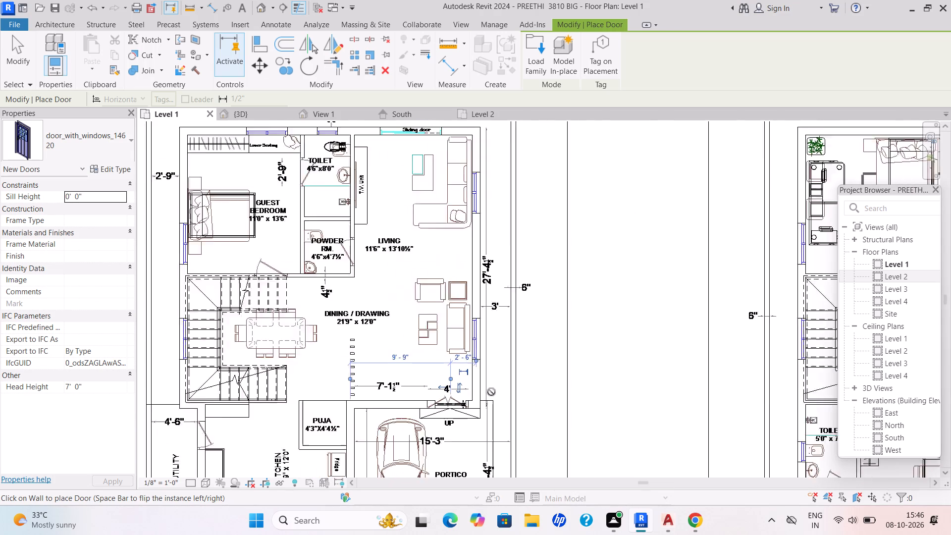
scroll(480, 407, up, 3)
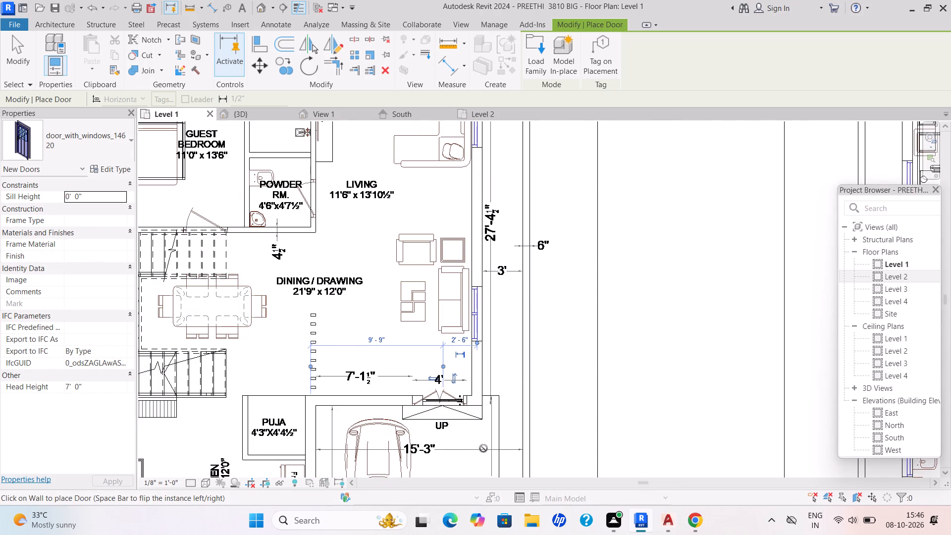
scroll(455, 439, down, 3)
scroll(501, 349, up, 3)
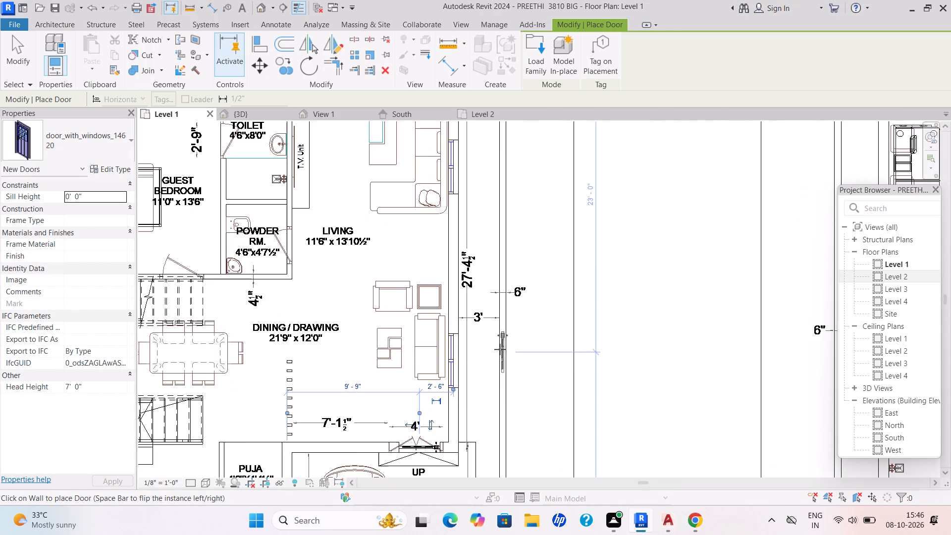
middle_drag(499, 350, 511, 280)
scroll(500, 290, up, 1)
scroll(499, 298, down, 3)
middle_drag(507, 307, 512, 310)
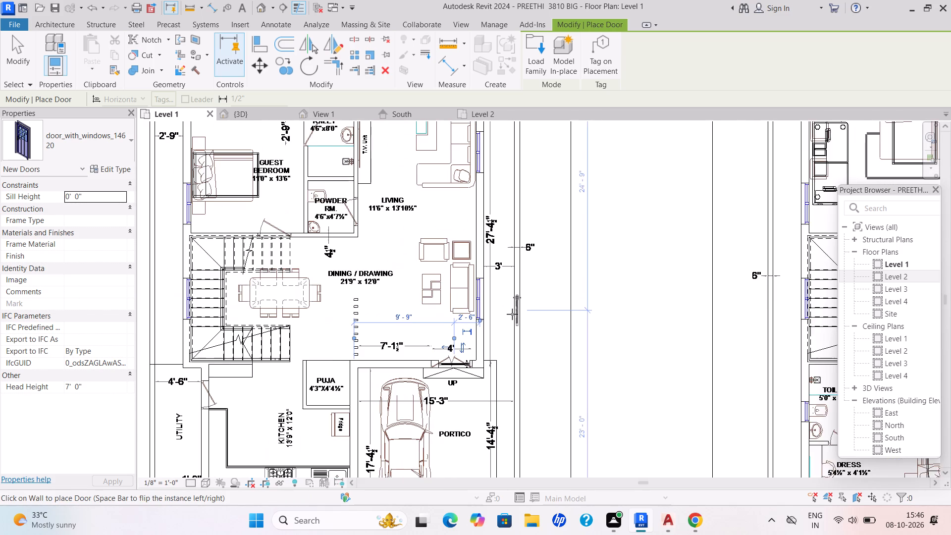
scroll(512, 314, down, 1)
middle_drag(317, 405, 322, 396)
scroll(331, 386, down, 1)
middle_drag(322, 396, 368, 352)
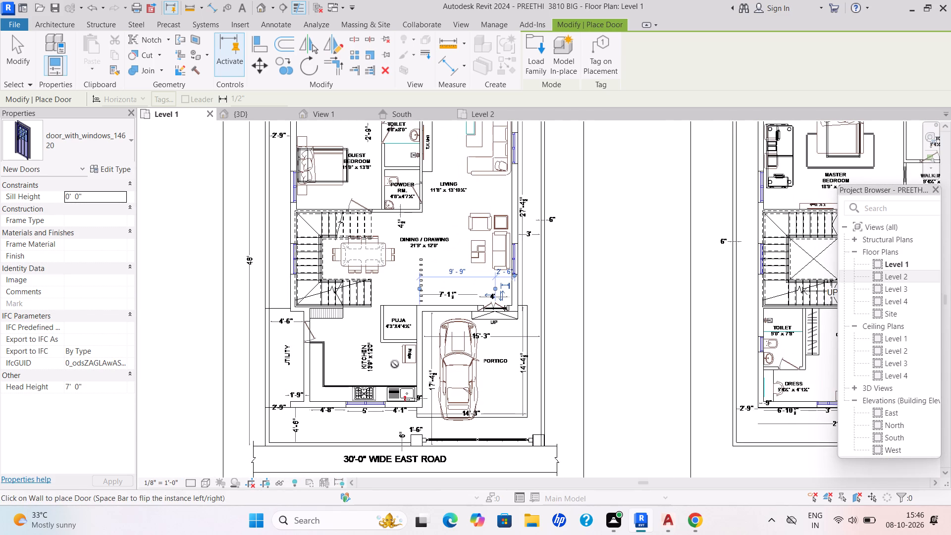
scroll(395, 364, down, 1)
middle_drag(395, 365, 275, 372)
scroll(275, 372, down, 1)
scroll(170, 295, up, 5)
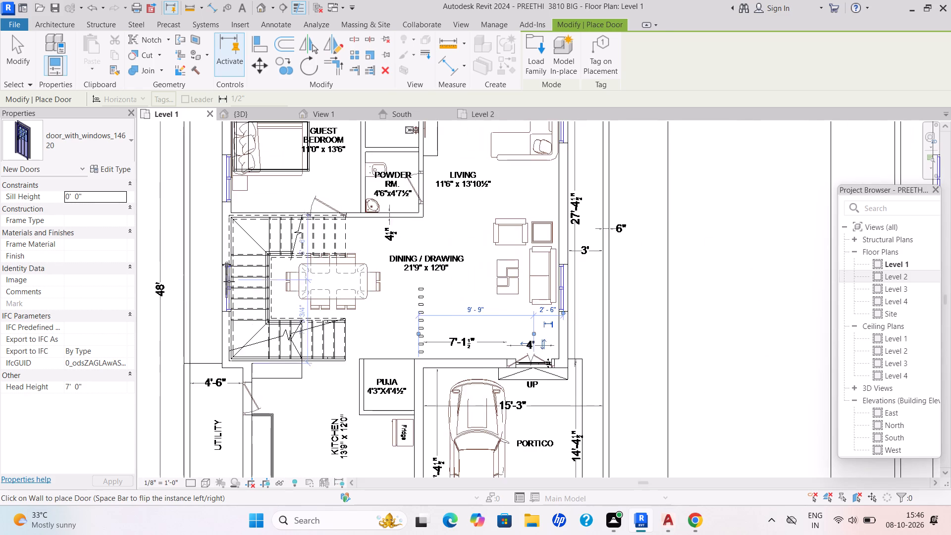
scroll(230, 281, up, 2)
key(Escape)
key(Escape)
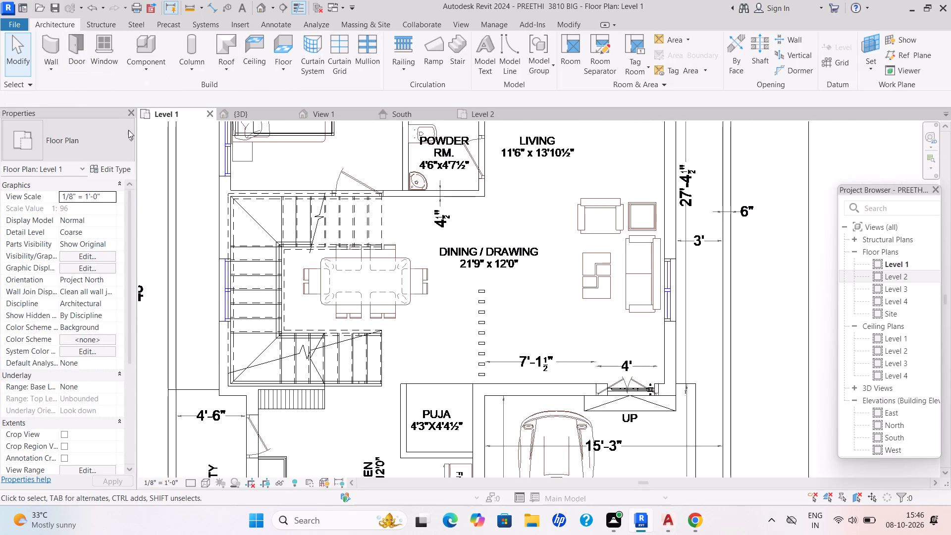
Start placing a component and search the category folders inside SHUBHAM CITY for a family to load.
click(136, 67)
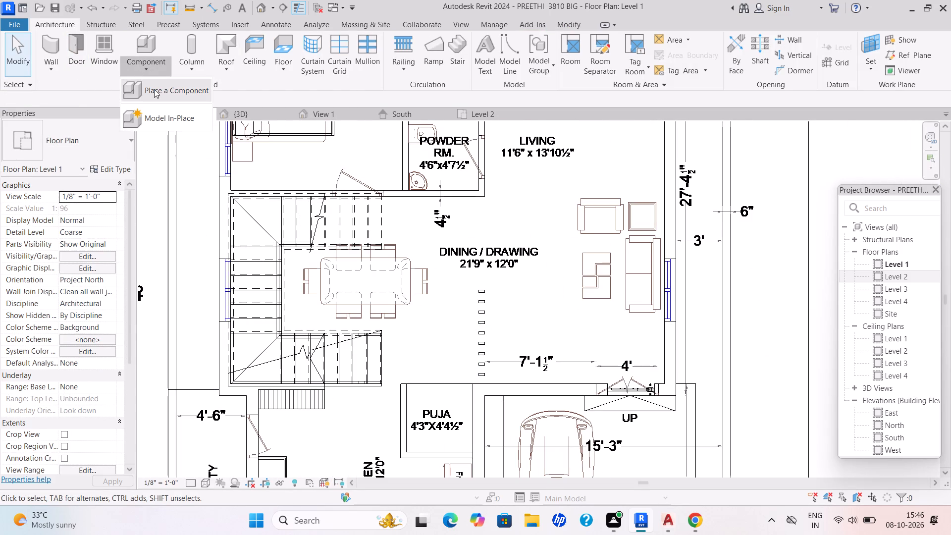
click(155, 89)
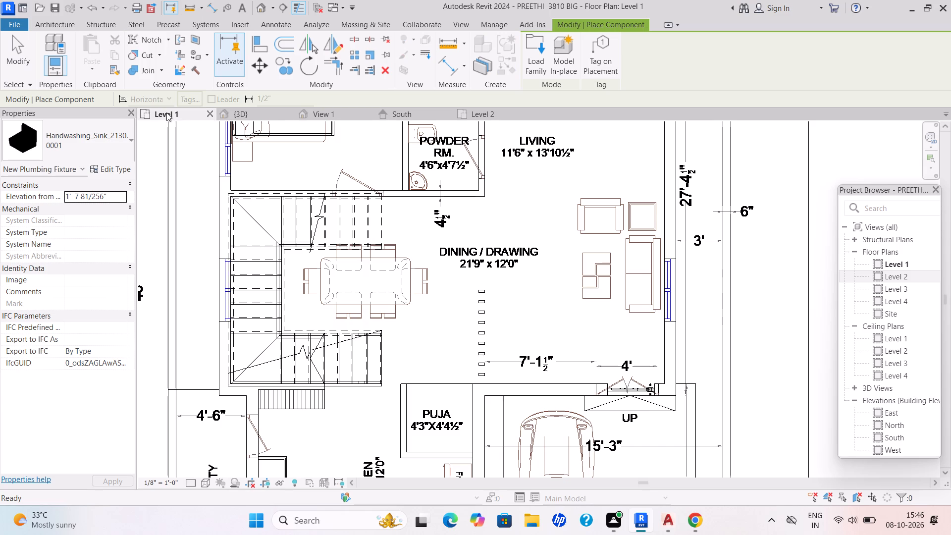
double_click(536, 73)
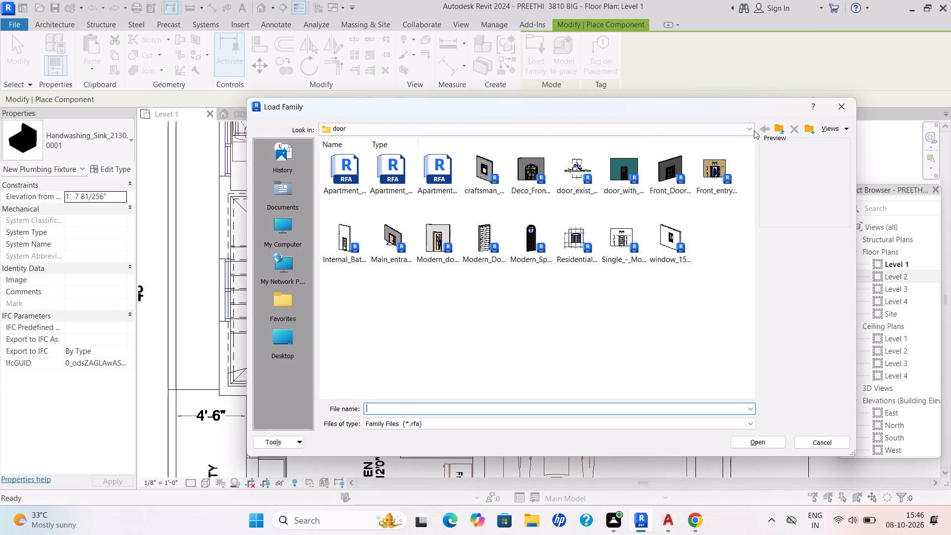
click(754, 130)
click(480, 195)
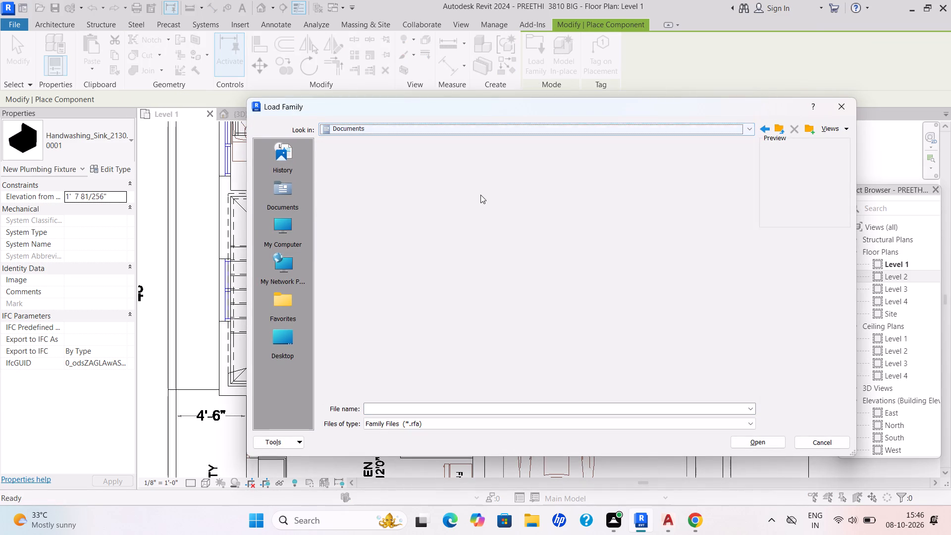
click(767, 130)
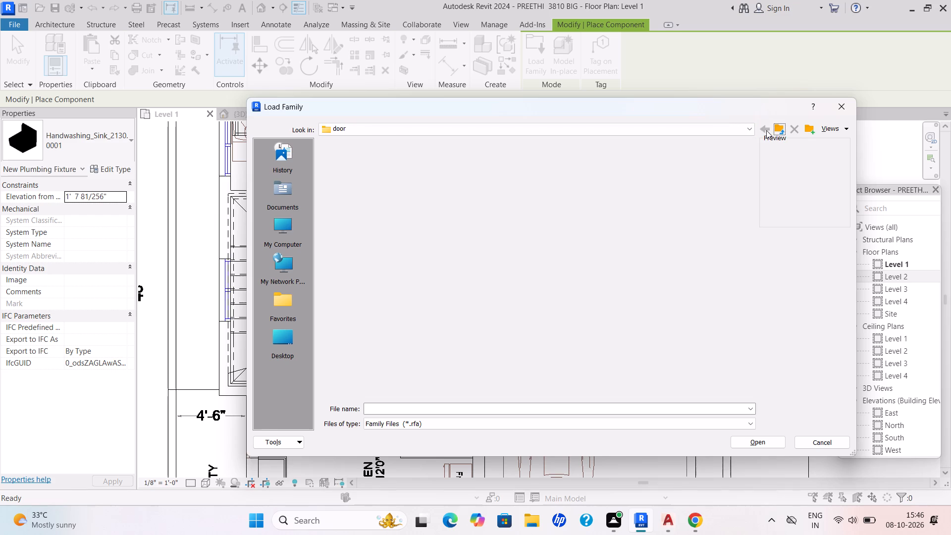
click(752, 126)
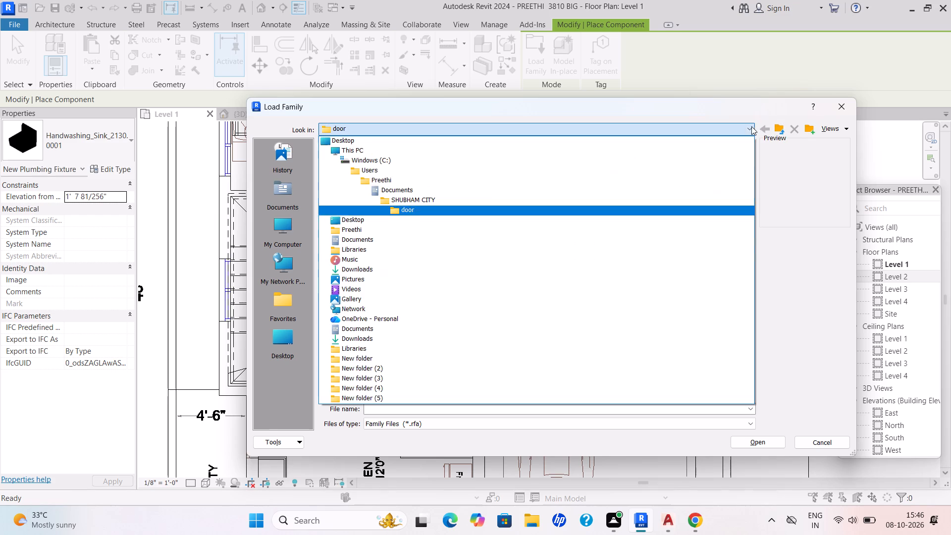
click(535, 200)
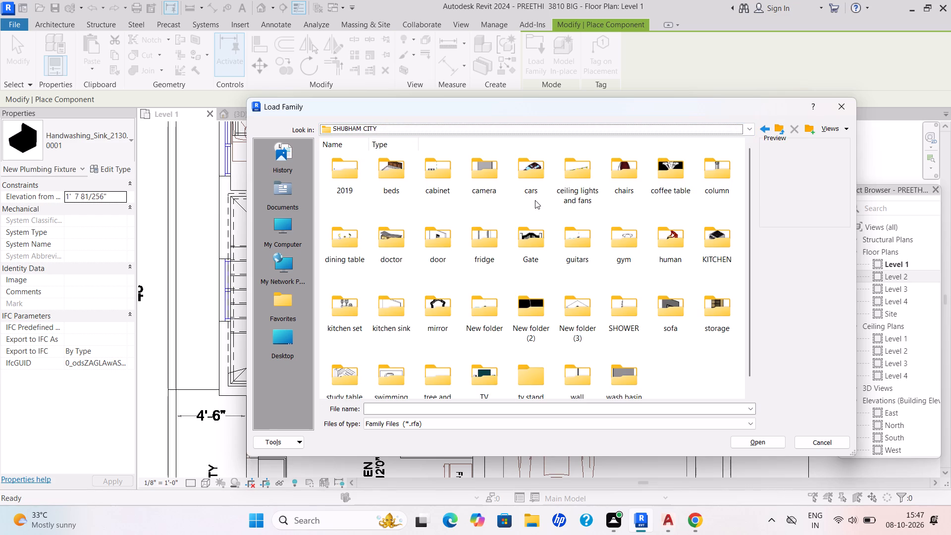
scroll(536, 207, down, 4)
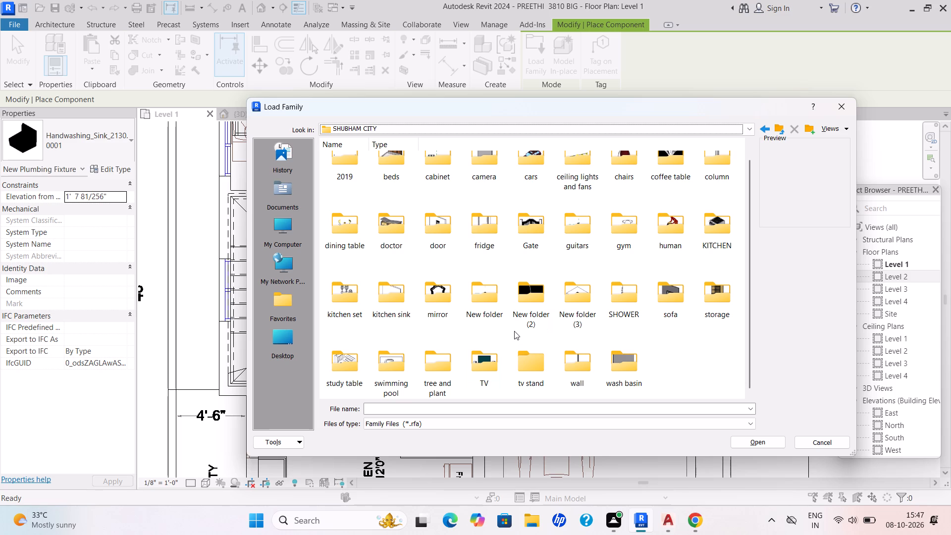
scroll(514, 331, up, 6)
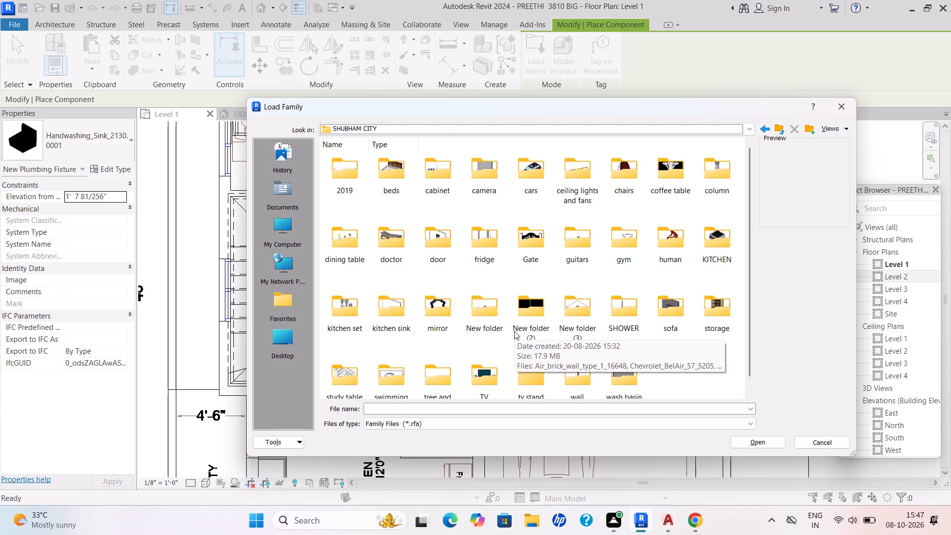
scroll(514, 331, down, 12)
scroll(518, 341, up, 1)
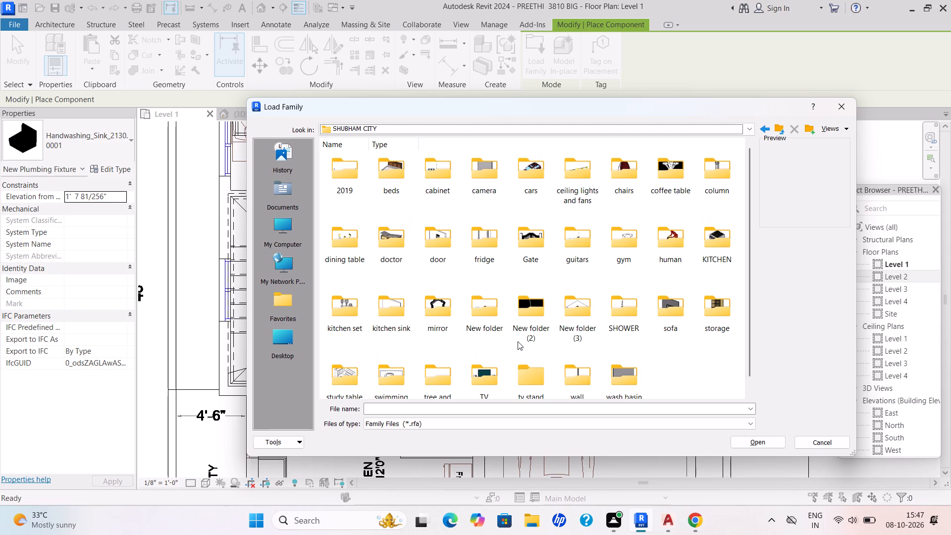
scroll(518, 341, up, 3)
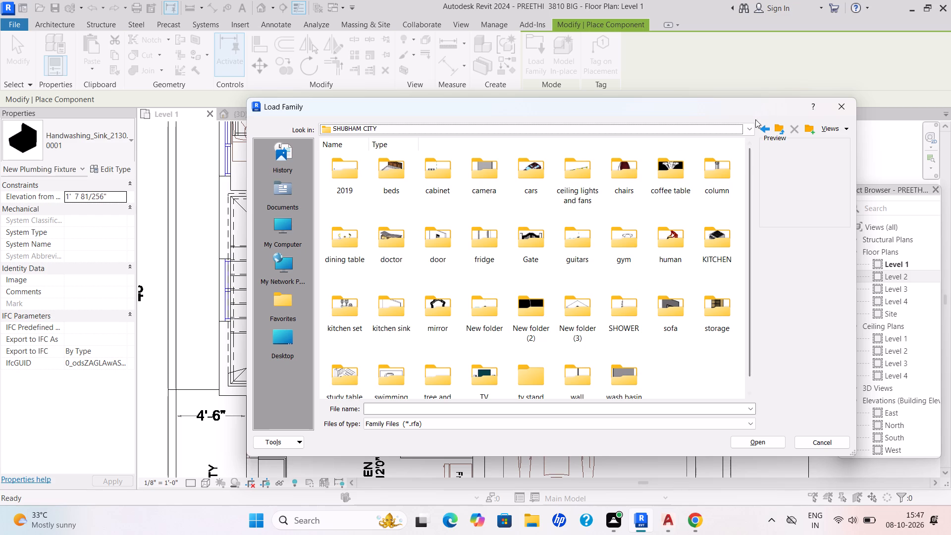
Browse for families from drive C: to ProgramData, Autodesk, RVT 2024, Libraries, English-Imperial, US, and open its Windows folder.
click(752, 129)
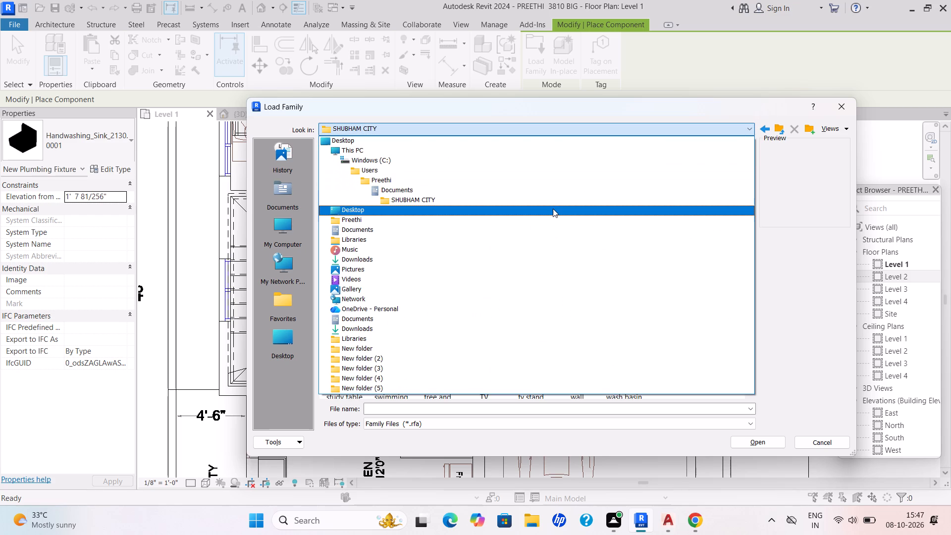
click(528, 154)
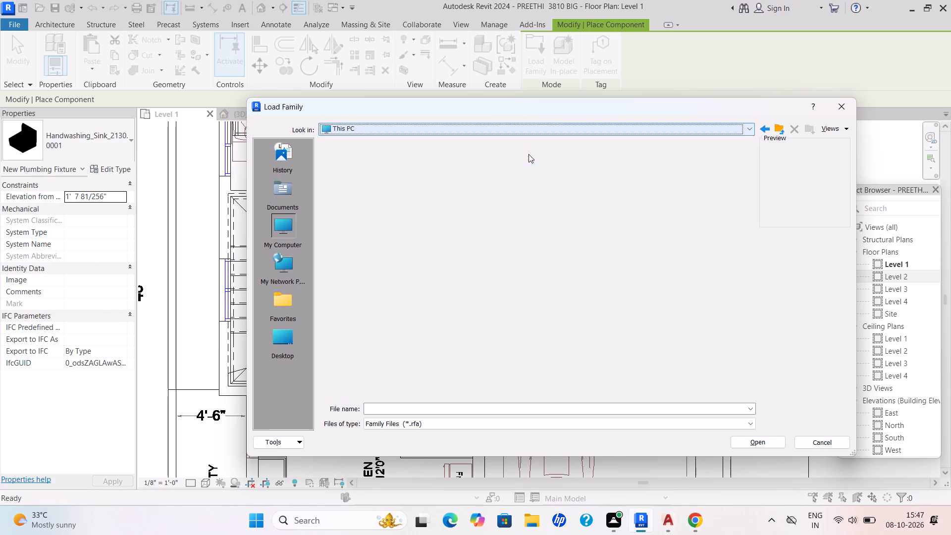
double_click(339, 202)
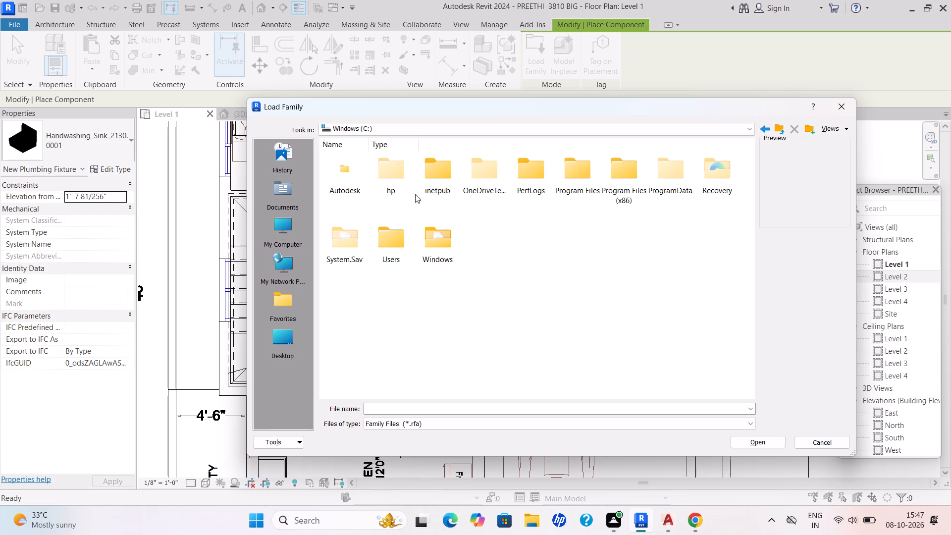
click(678, 180)
click(679, 180)
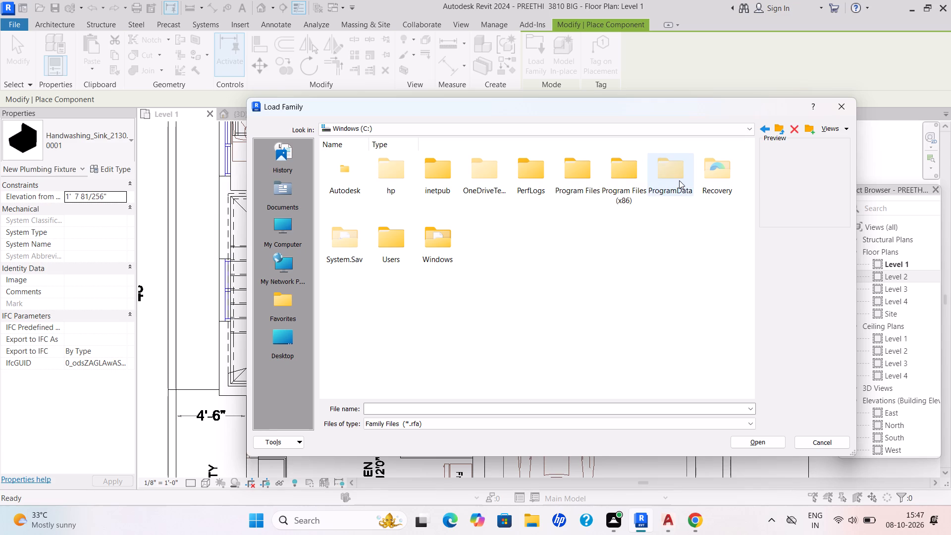
click(679, 180)
double_click(679, 180)
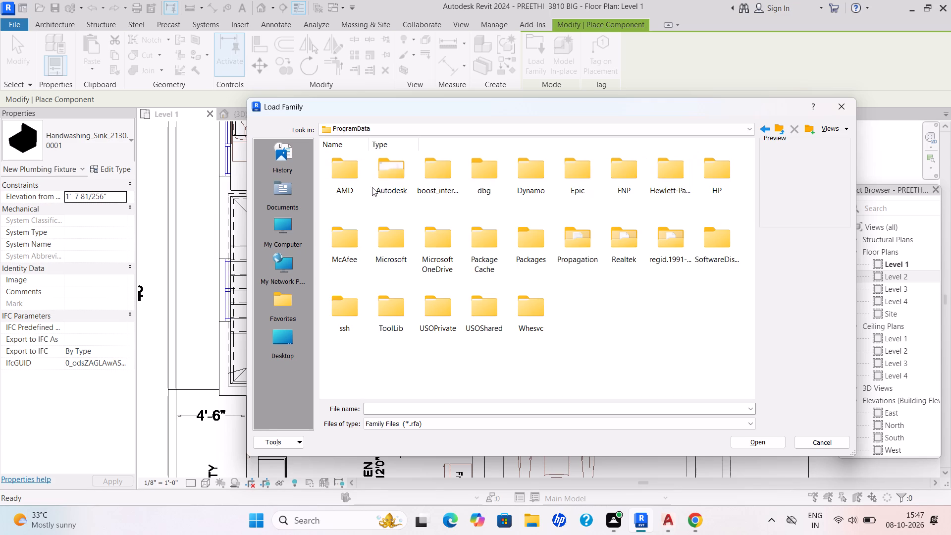
double_click(380, 182)
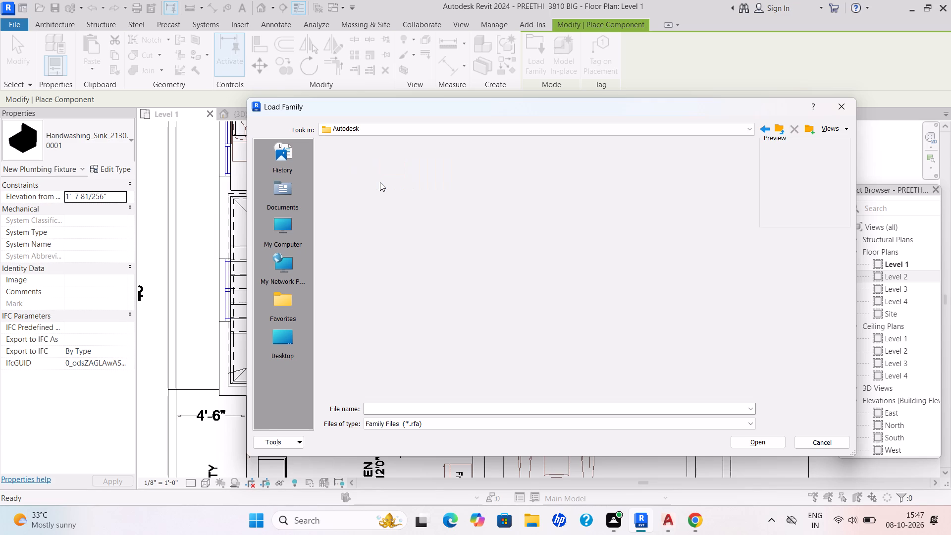
double_click(528, 303)
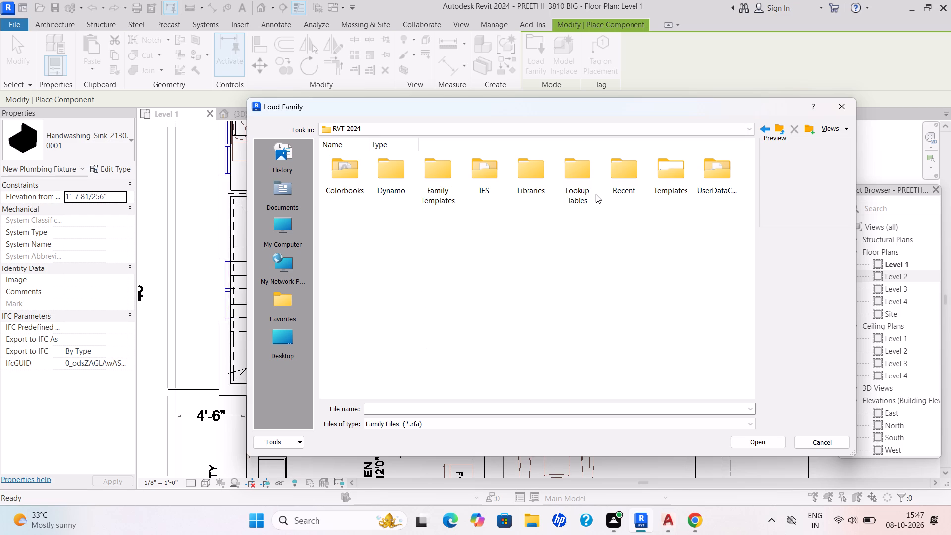
double_click(530, 177)
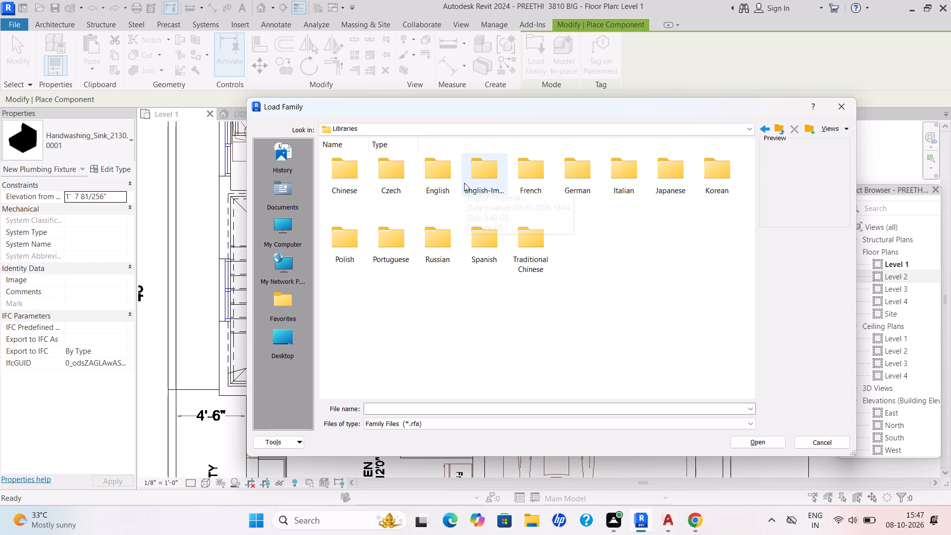
scroll(468, 192, up, 1)
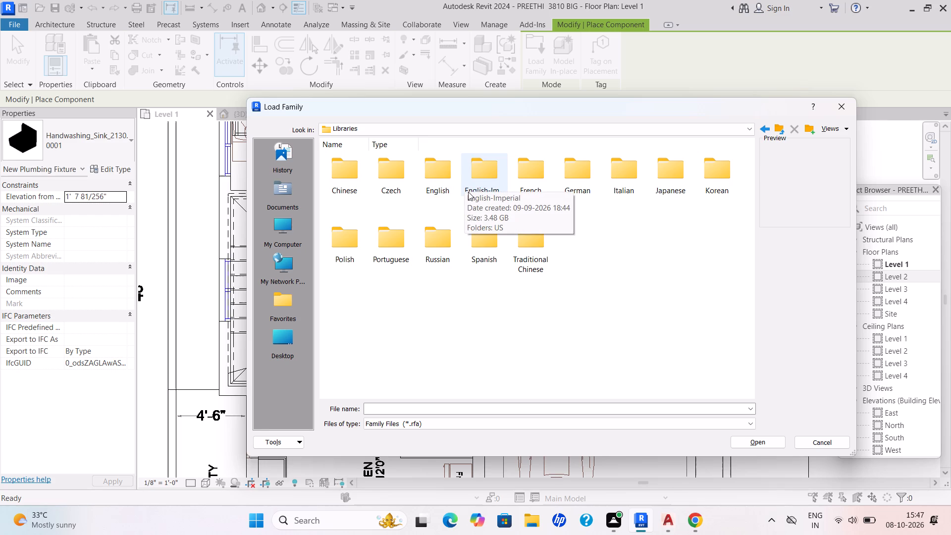
double_click(482, 183)
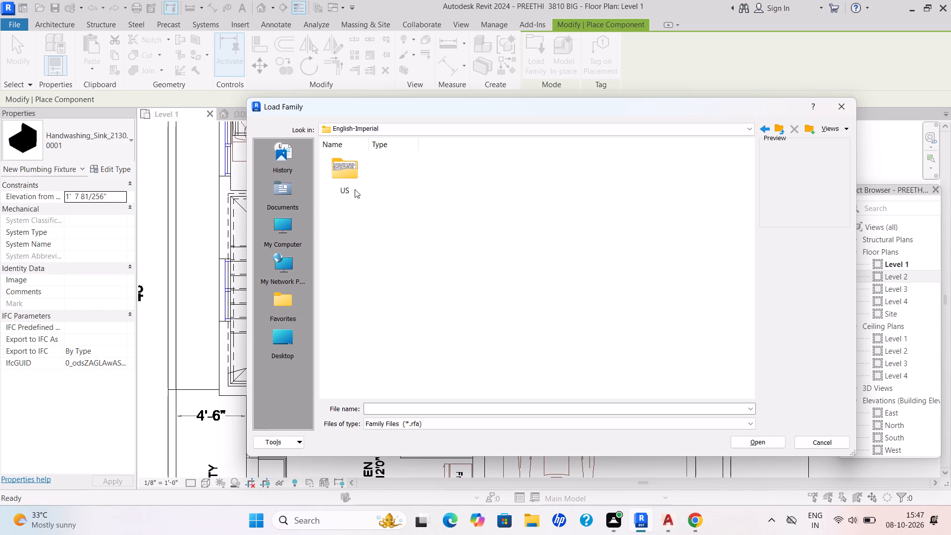
double_click(353, 182)
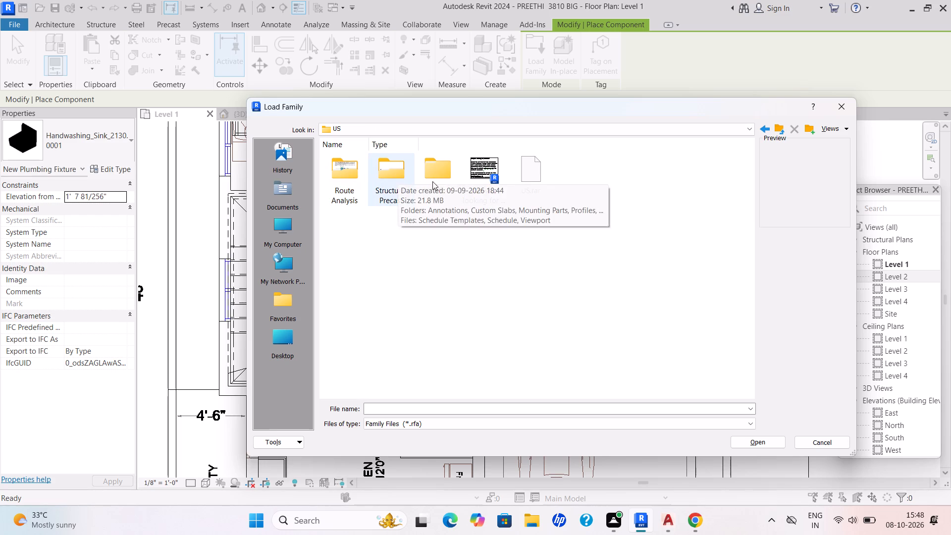
double_click(432, 181)
double_click(368, 174)
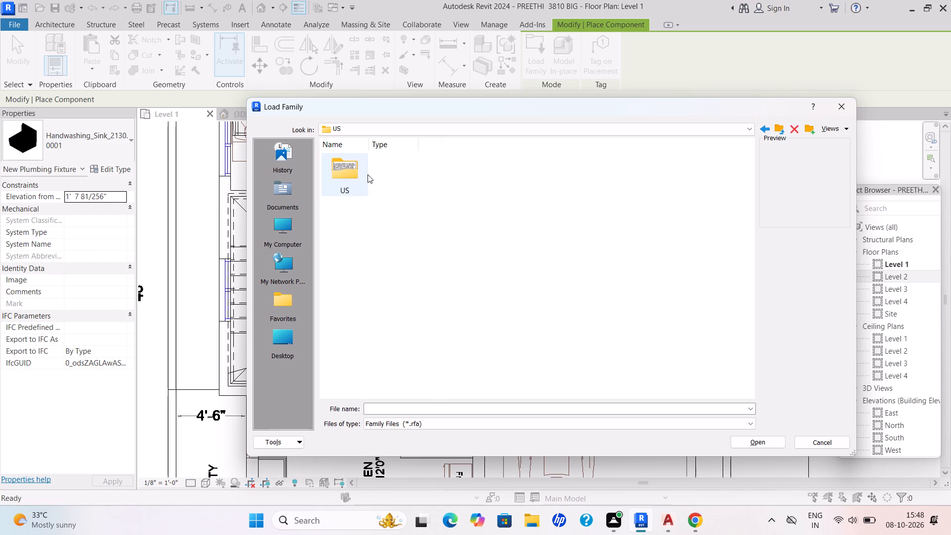
scroll(642, 189, down, 3)
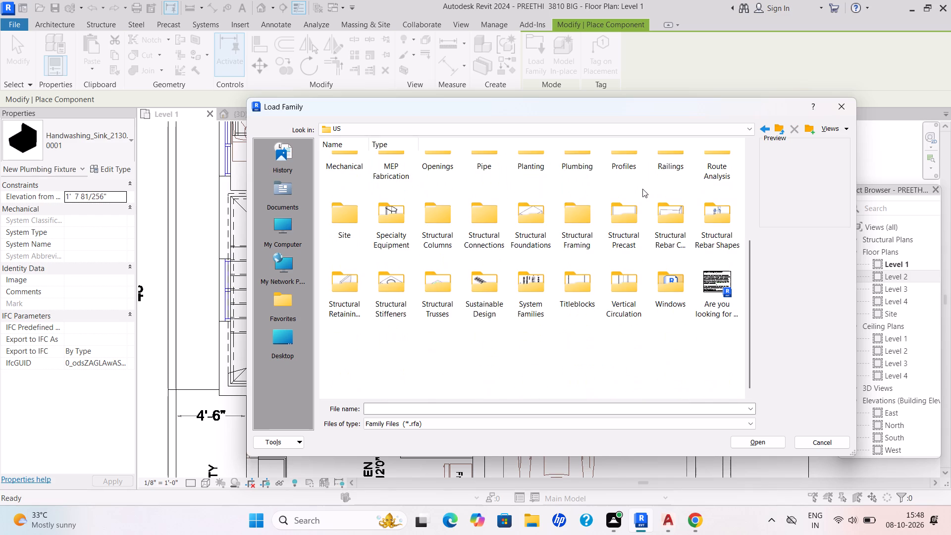
scroll(646, 199, up, 6)
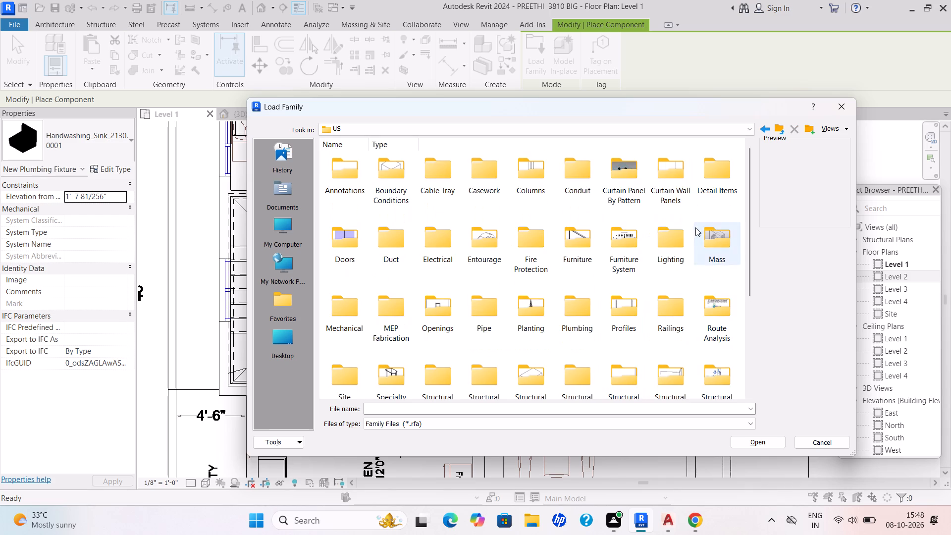
scroll(654, 273, down, 5)
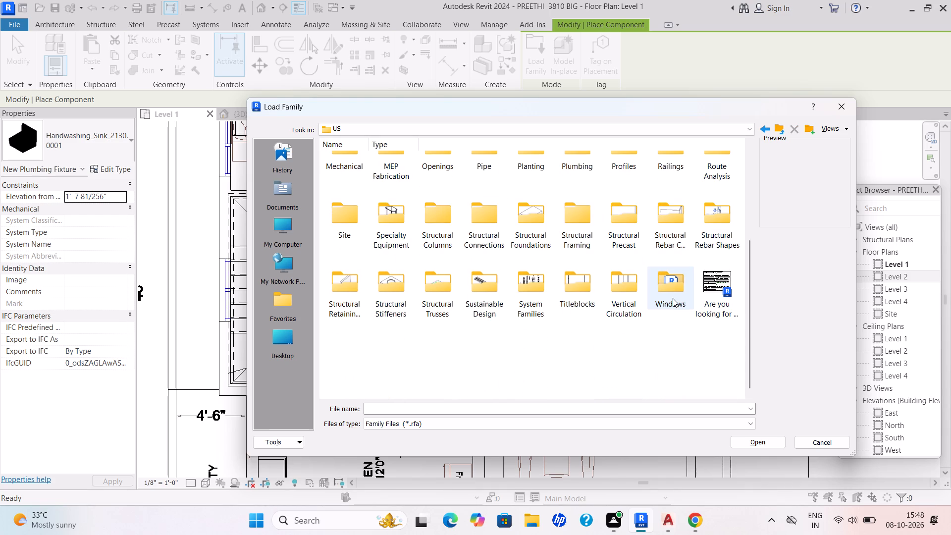
double_click(673, 298)
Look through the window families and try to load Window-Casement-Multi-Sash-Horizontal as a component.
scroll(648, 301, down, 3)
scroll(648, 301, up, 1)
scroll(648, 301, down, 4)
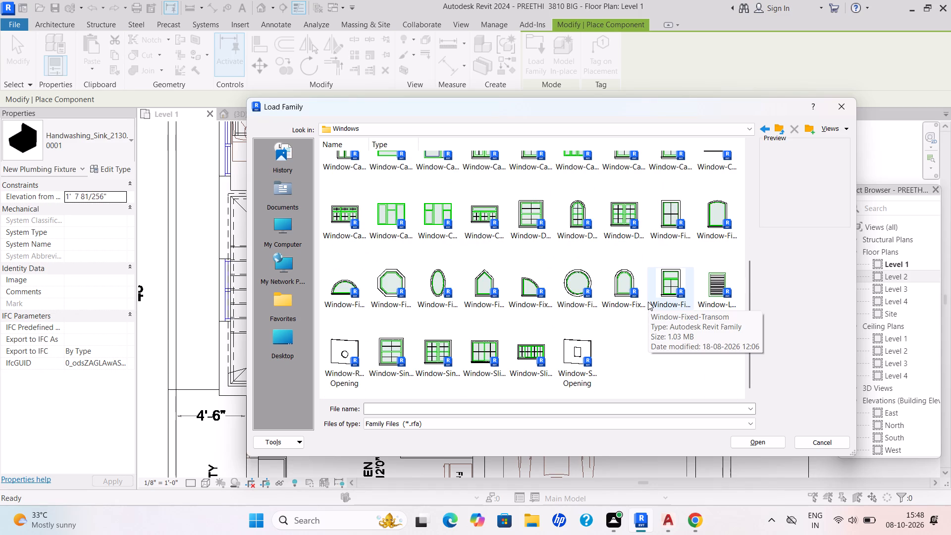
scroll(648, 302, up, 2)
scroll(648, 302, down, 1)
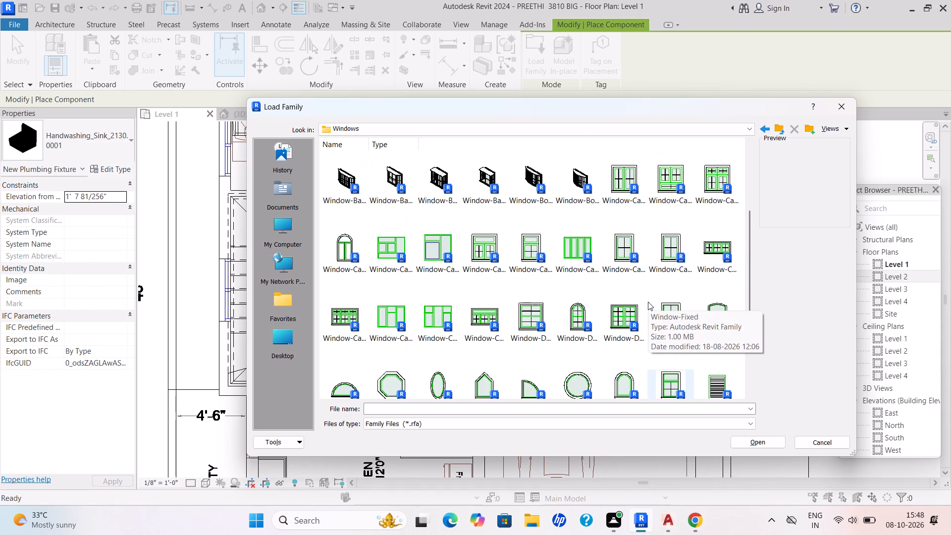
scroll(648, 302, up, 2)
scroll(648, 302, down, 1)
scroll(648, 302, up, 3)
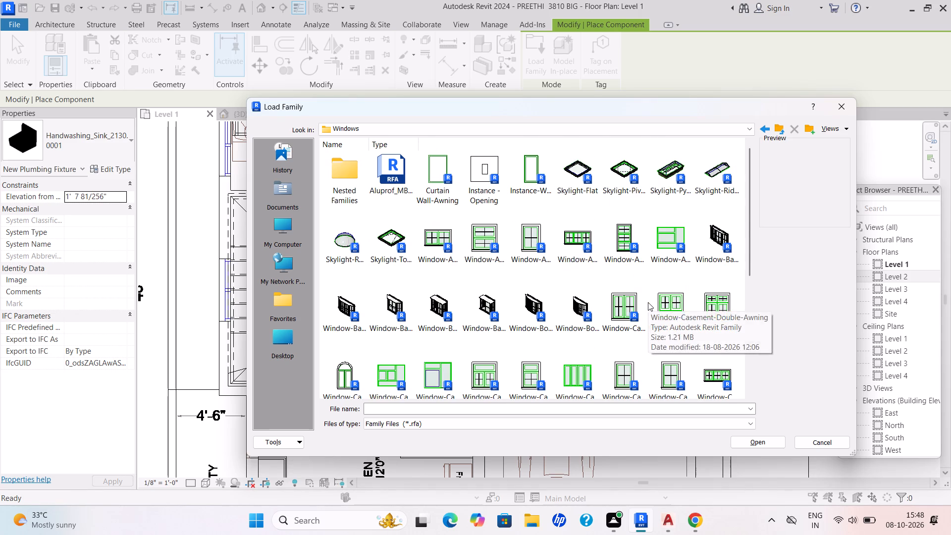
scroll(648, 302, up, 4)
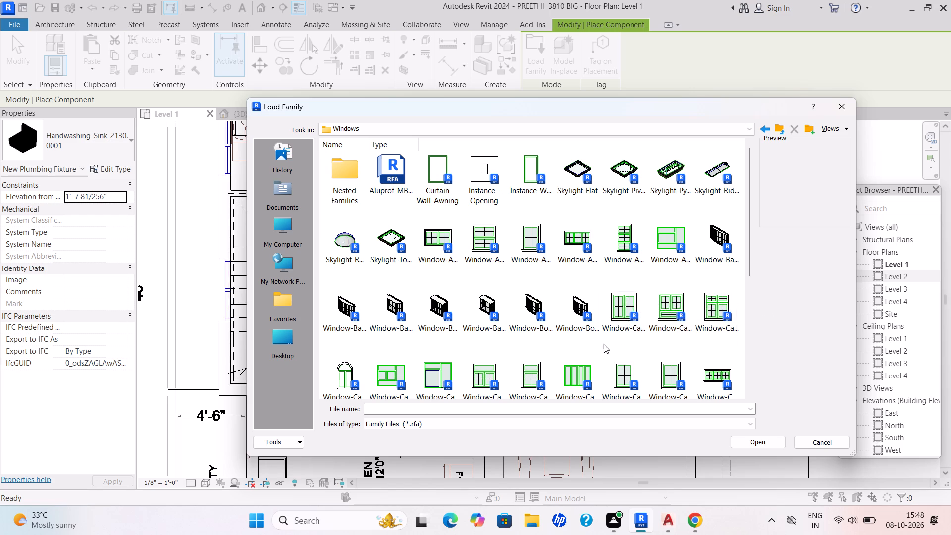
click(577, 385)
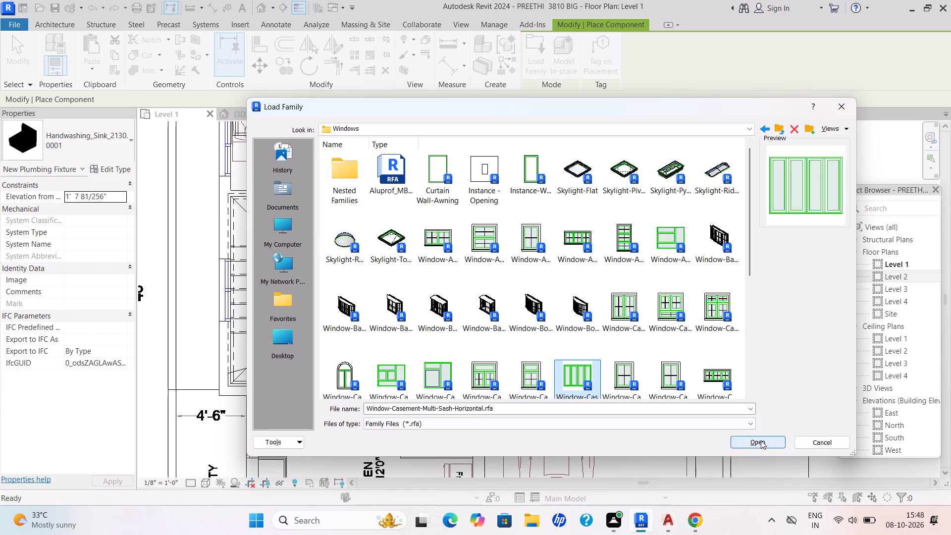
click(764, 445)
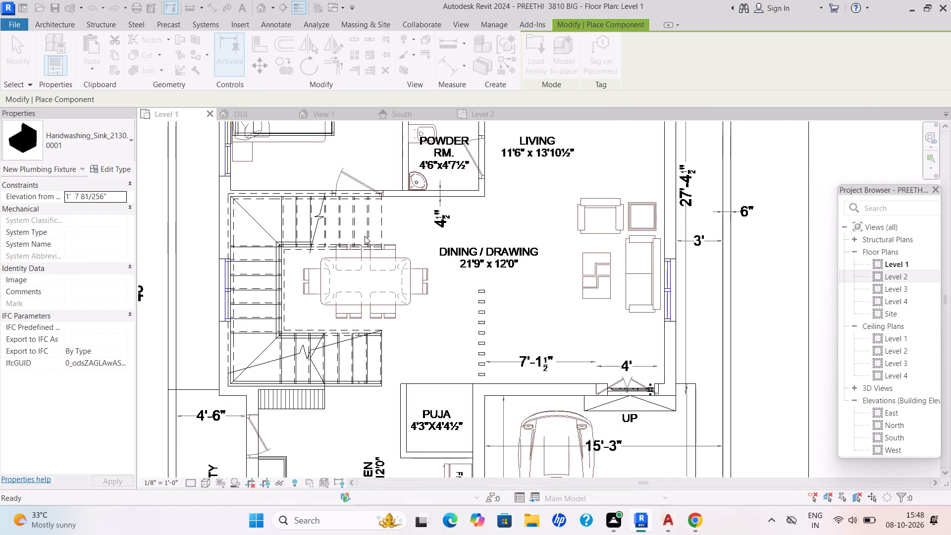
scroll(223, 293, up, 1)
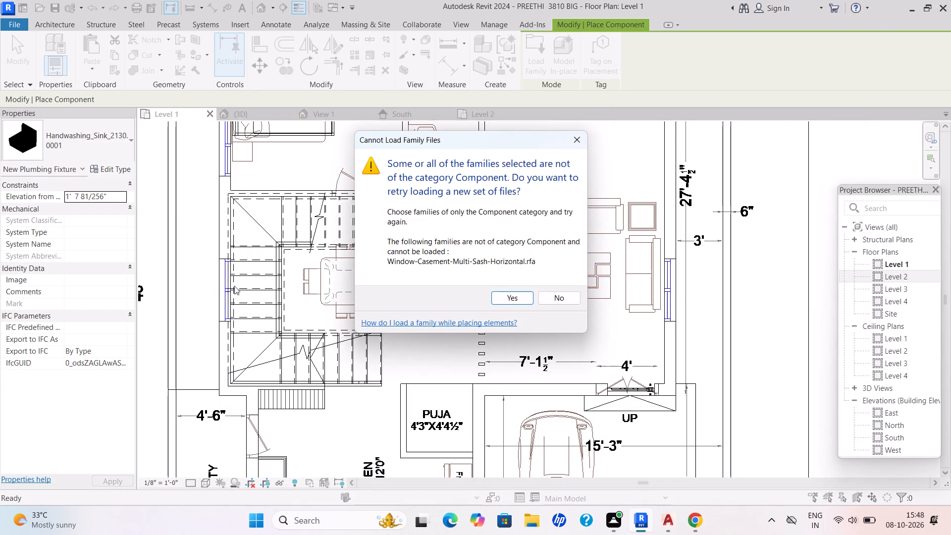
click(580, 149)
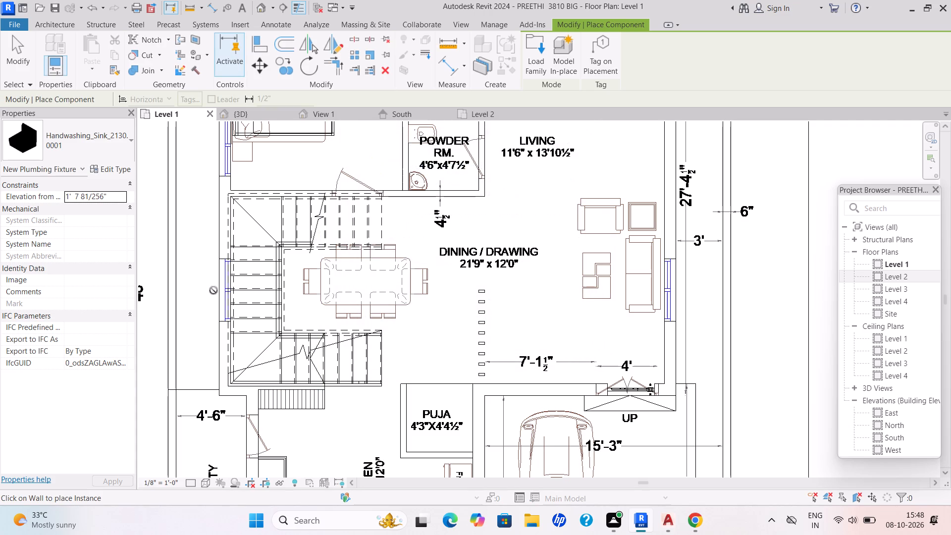
Start window placement and load the Window-Casement-Multi-Sash-Horizontal family from the Windows library folder.
click(51, 22)
double_click(102, 47)
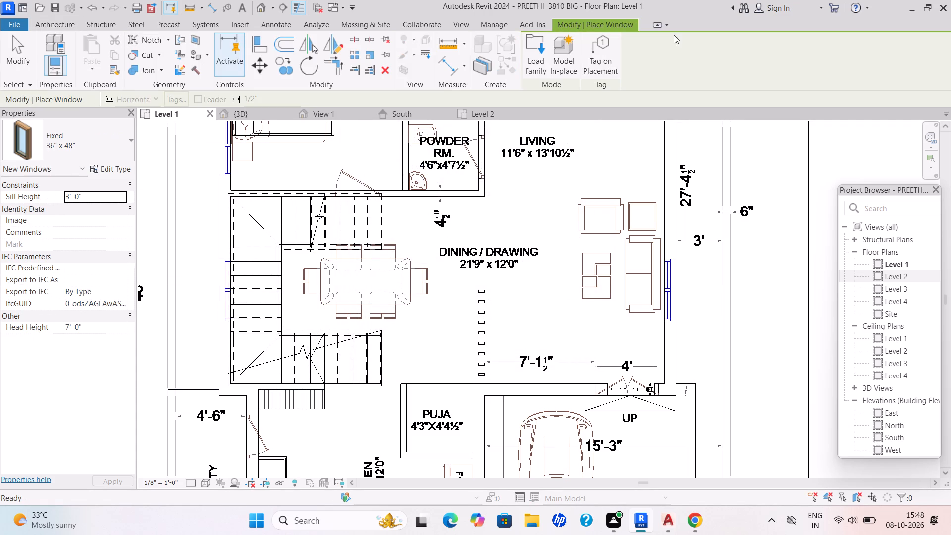
double_click(537, 62)
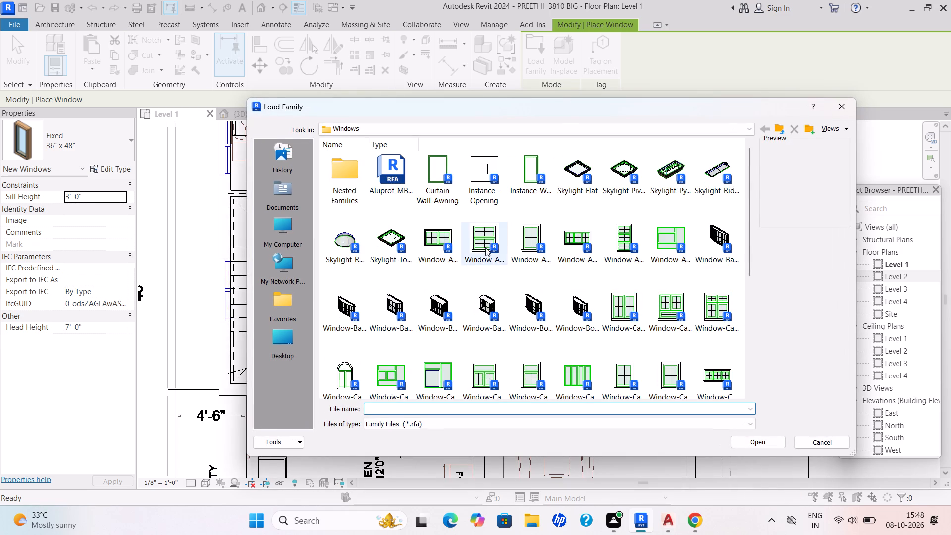
scroll(559, 312, down, 6)
scroll(577, 271, down, 1)
scroll(577, 271, up, 2)
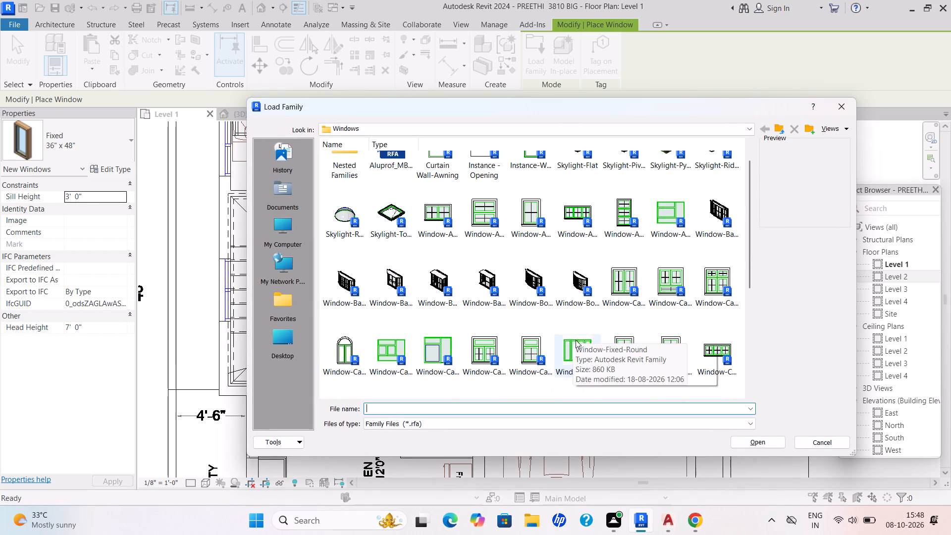
click(576, 340)
click(758, 443)
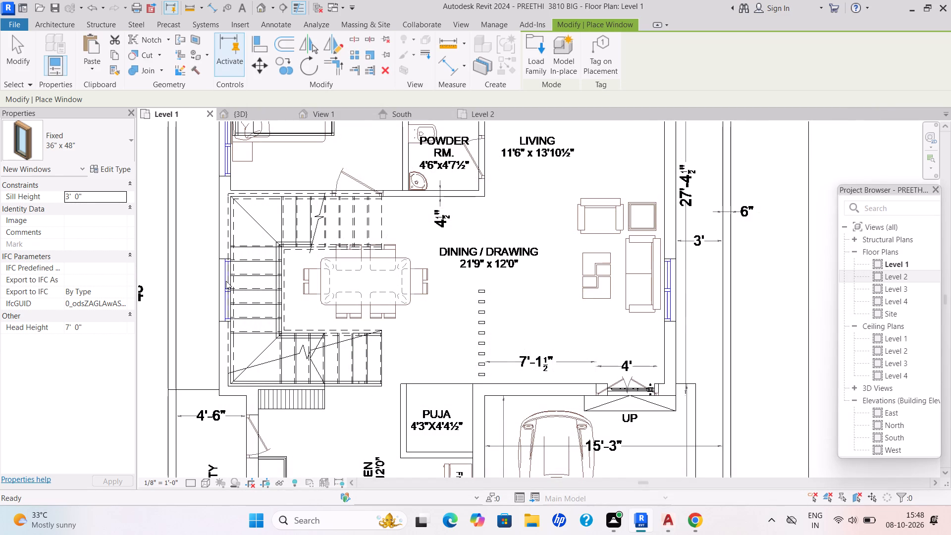
Place a 72" x 53" multi-sash casement window in the ground-floor plan's outer staircase wall, at the drawn window opening.
scroll(253, 280, down, 4)
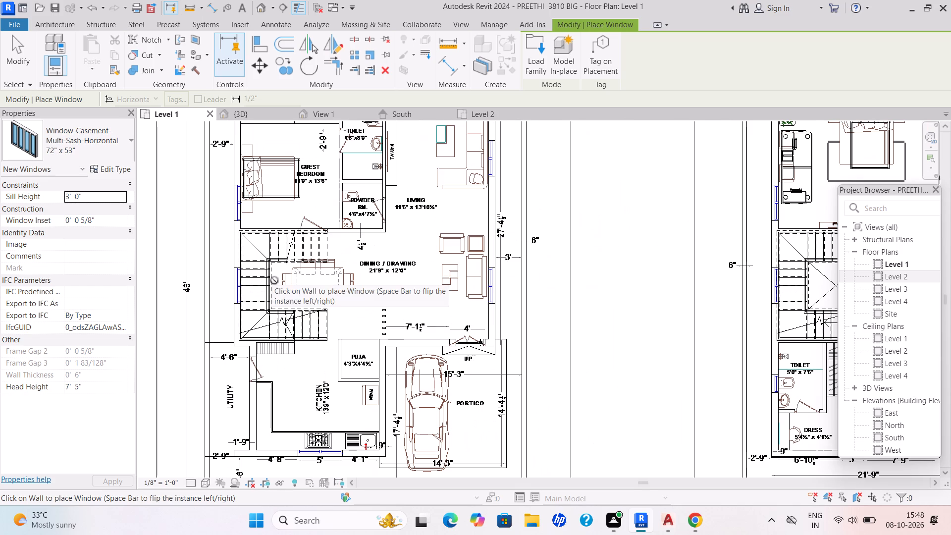
middle_drag(376, 258, 374, 292)
scroll(374, 292, down, 1)
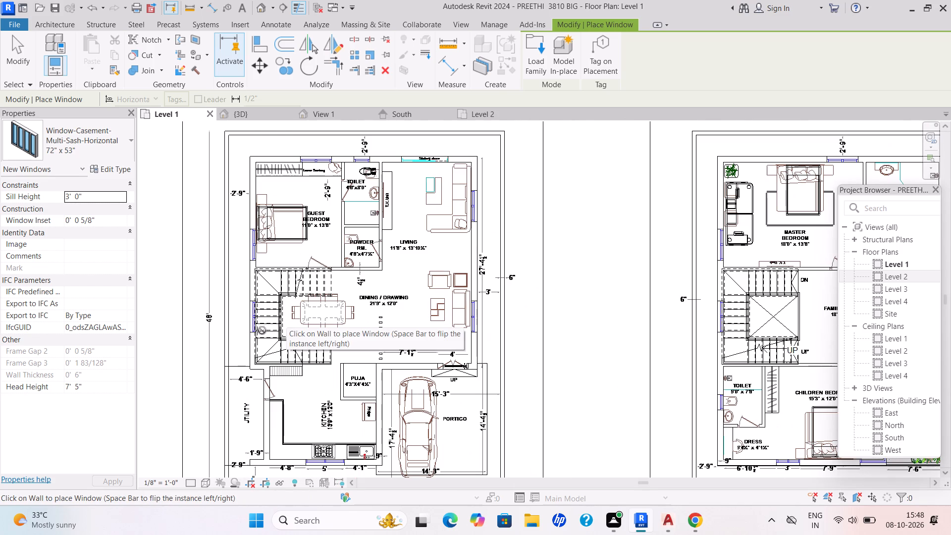
scroll(255, 332, up, 4)
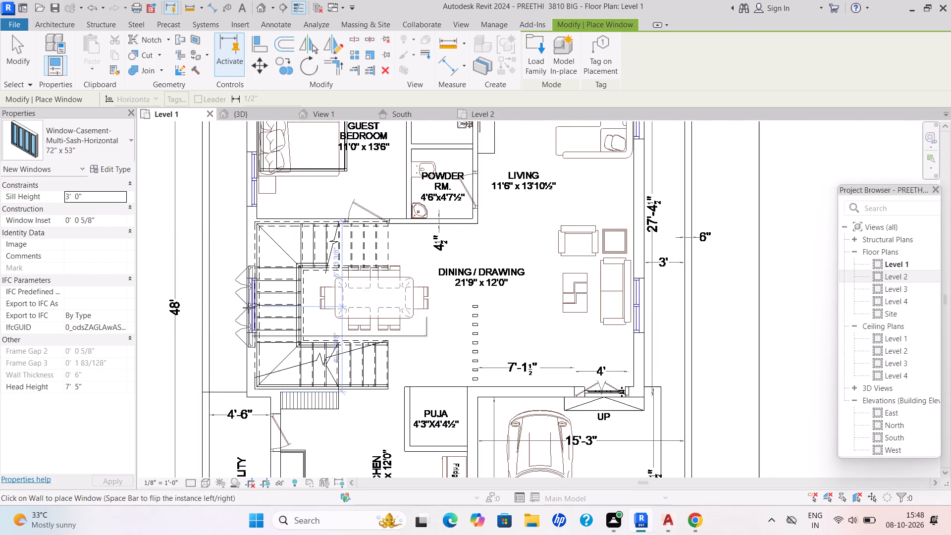
click(248, 308)
Place a 72" x 53" multi-sash casement window in the terrace plan's wall between the staircase and the open terrace.
scroll(588, 195, down, 5)
middle_drag(582, 199, 352, 238)
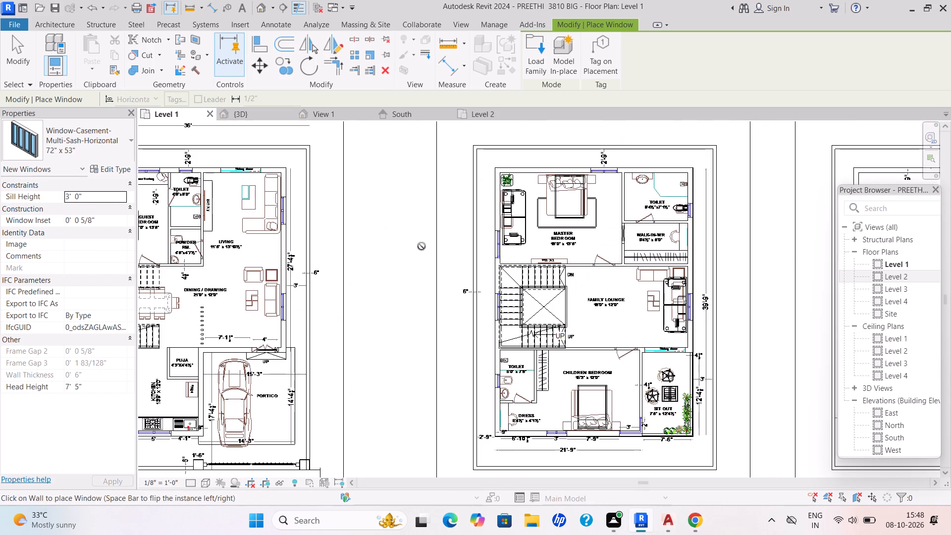
scroll(447, 247, down, 1)
middle_drag(447, 247, 218, 248)
scroll(574, 317, up, 3)
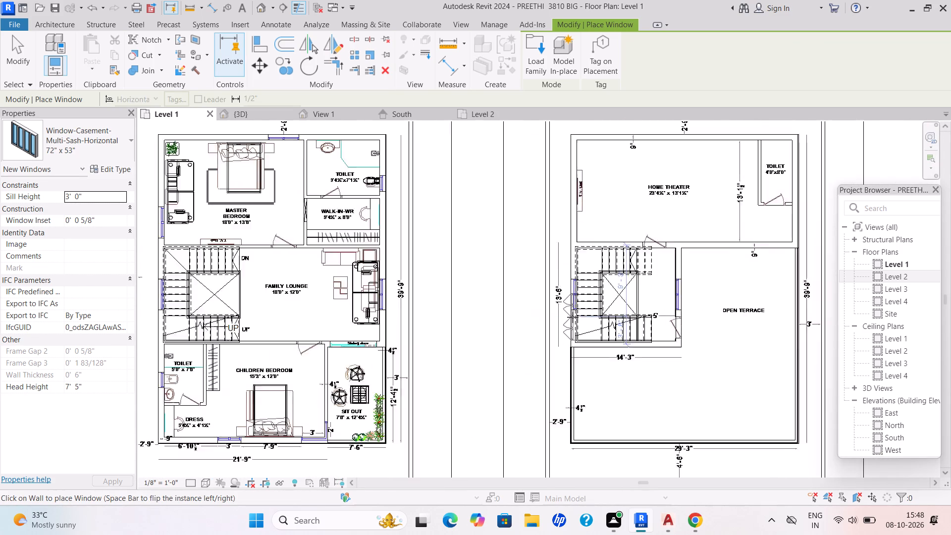
scroll(573, 317, up, 1)
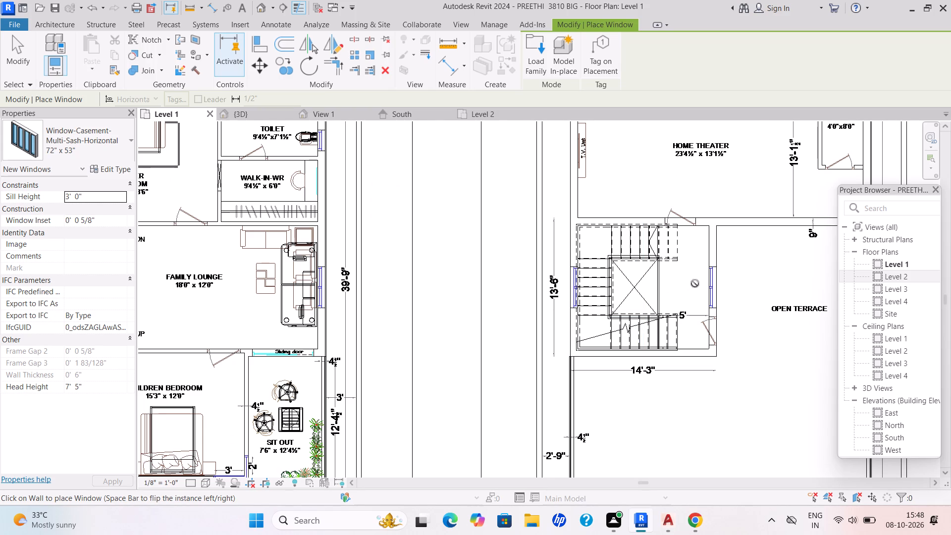
scroll(709, 281, up, 3)
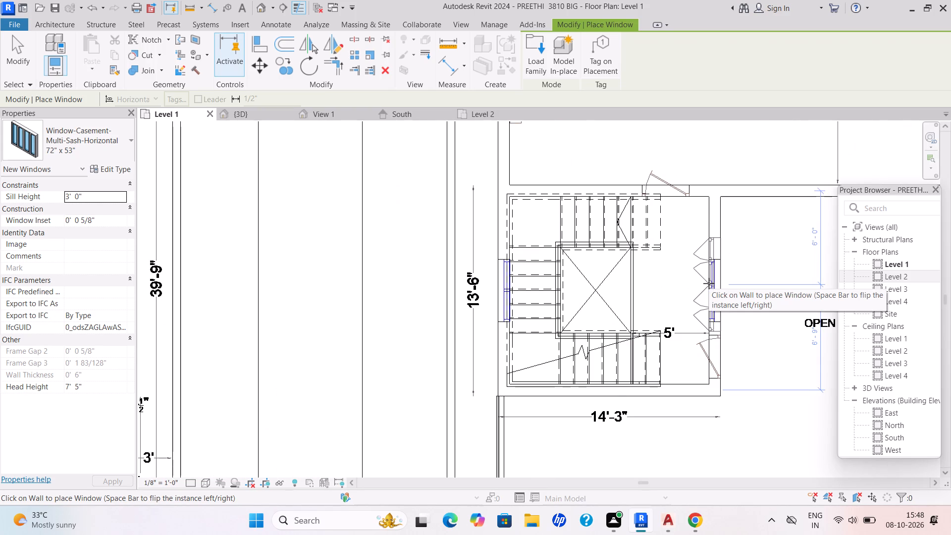
click(709, 283)
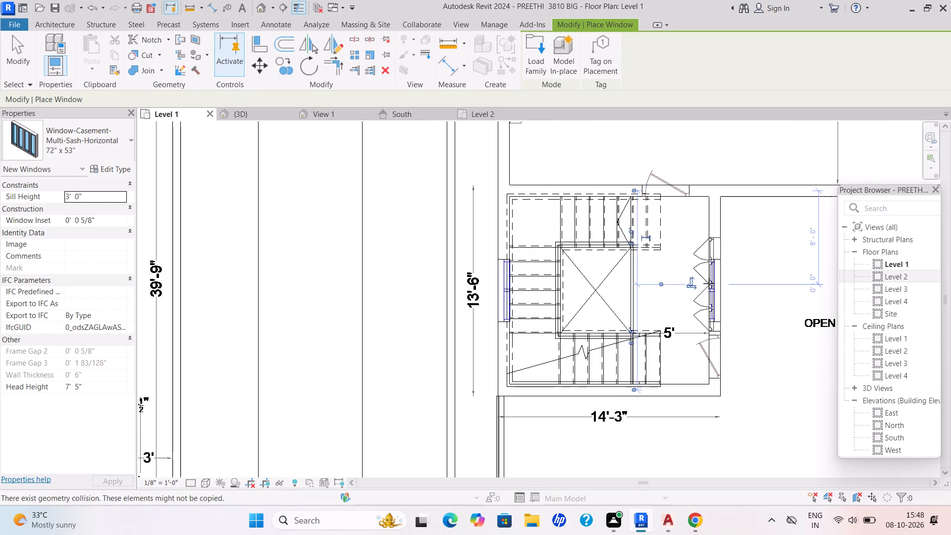
Place a 72" x 53" multi-sash casement window in the second-floor terrace plan's outer staircase wall, at the drawn opening.
click(498, 289)
Place a 72" x 53" multi-sash casement window in the first-floor plan's outer staircase wall, at the drawn opening.
scroll(736, 185, down, 5)
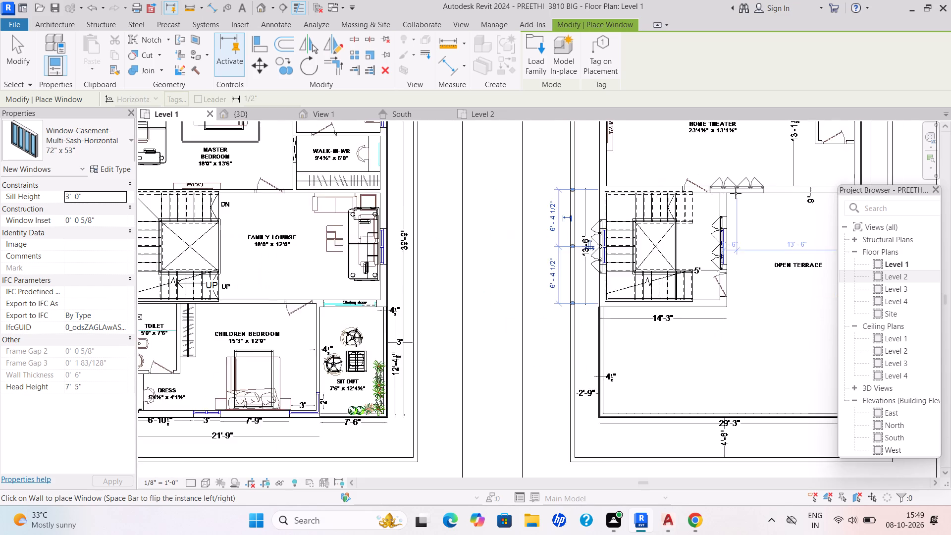
scroll(395, 344, down, 5)
middle_drag(485, 318, 554, 311)
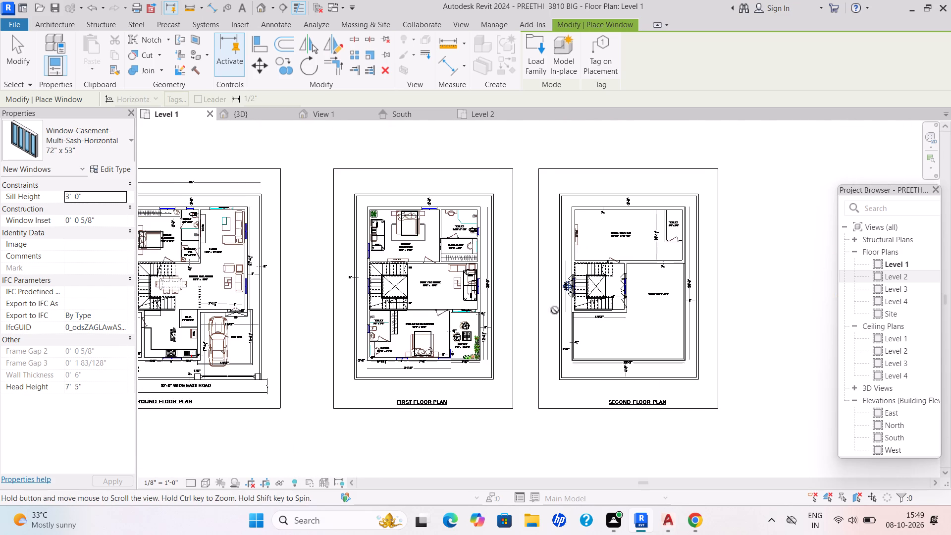
scroll(443, 308, up, 4)
middle_drag(450, 306, 574, 291)
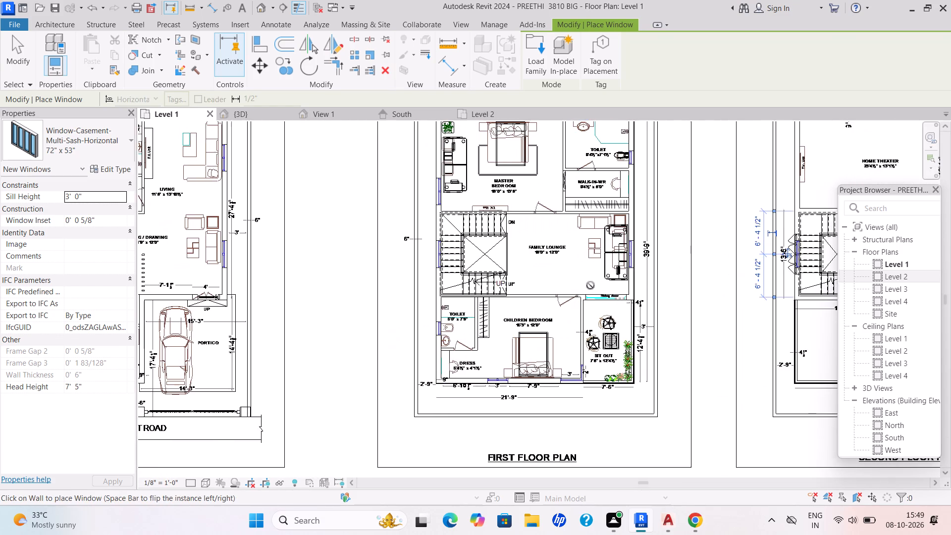
scroll(586, 285, down, 1)
middle_drag(590, 287, 635, 290)
scroll(509, 246, up, 4)
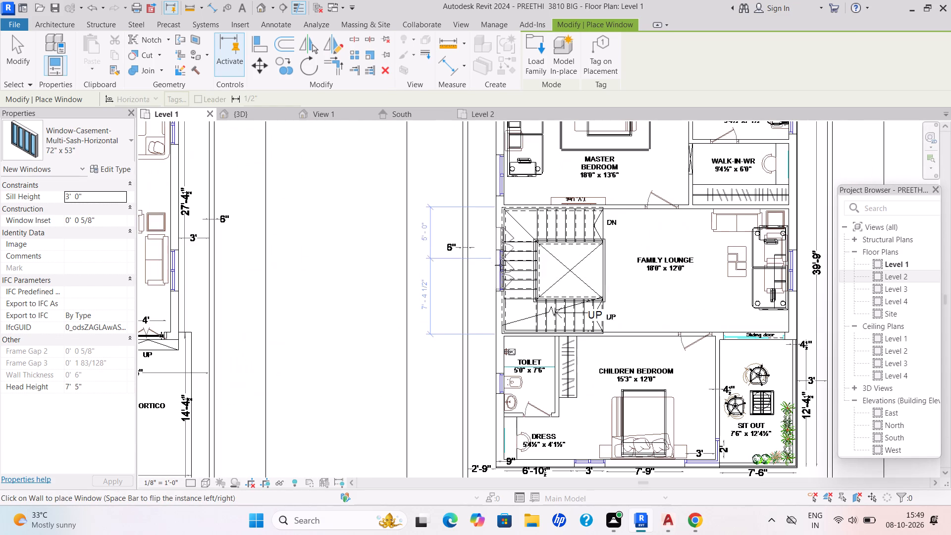
click(496, 269)
Load the Window-Awning-Double-Vertical family from the Windows library folder with the 41" x 36" type.
scroll(545, 262, down, 5)
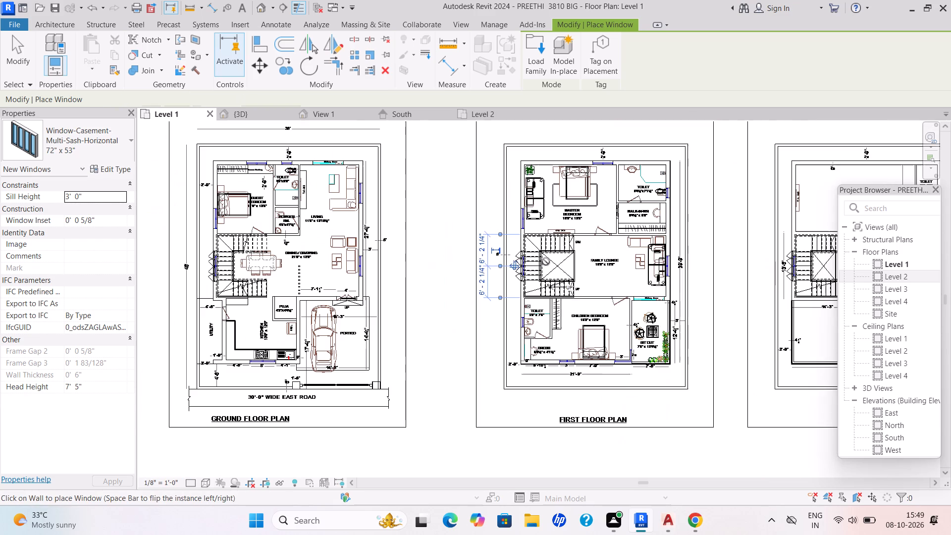
scroll(547, 265, up, 1)
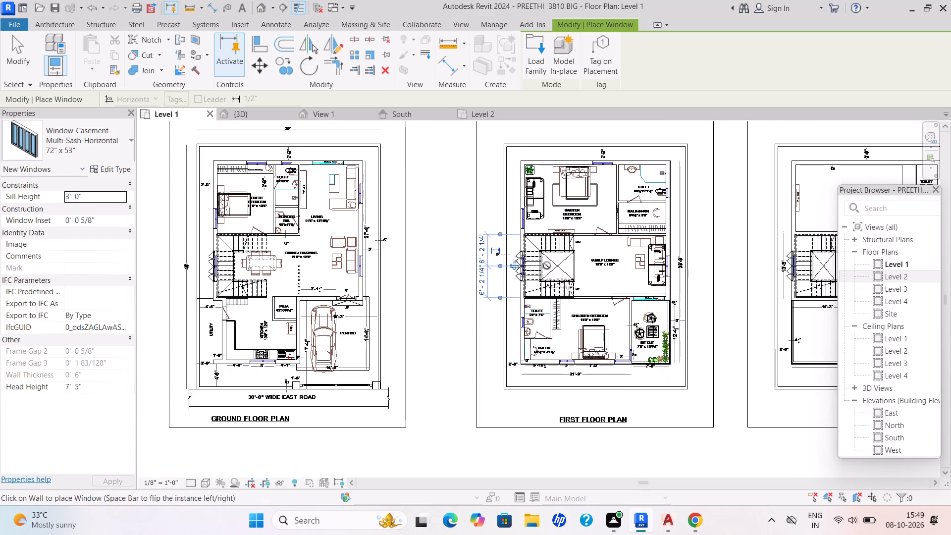
scroll(547, 266, up, 4)
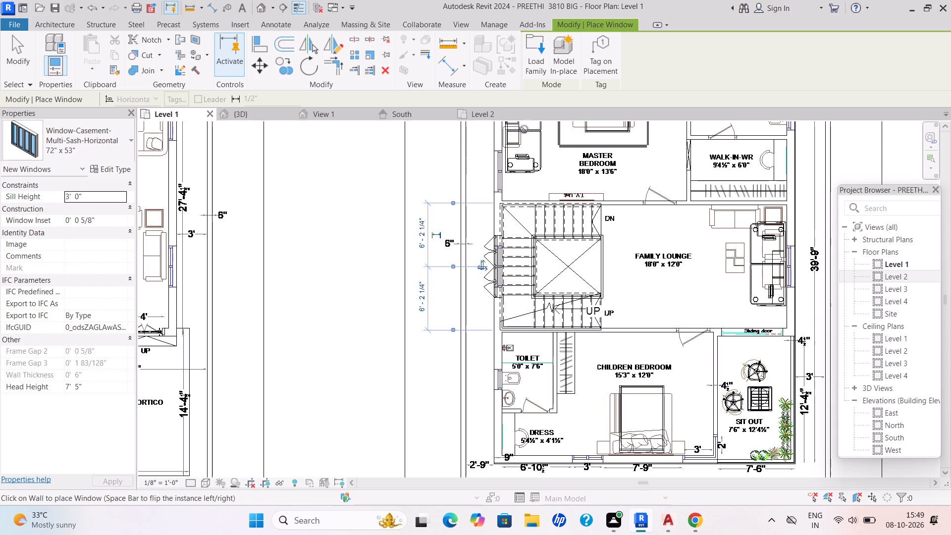
scroll(408, 206, down, 6)
scroll(277, 258, down, 1)
middle_drag(277, 258, 319, 305)
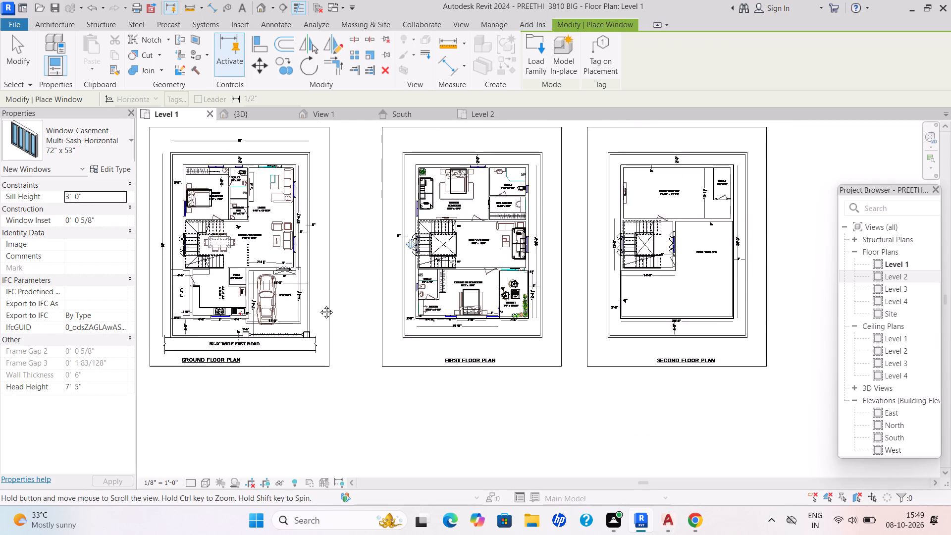
middle_drag(319, 305, 357, 323)
scroll(370, 326, up, 1)
scroll(220, 276, up, 4)
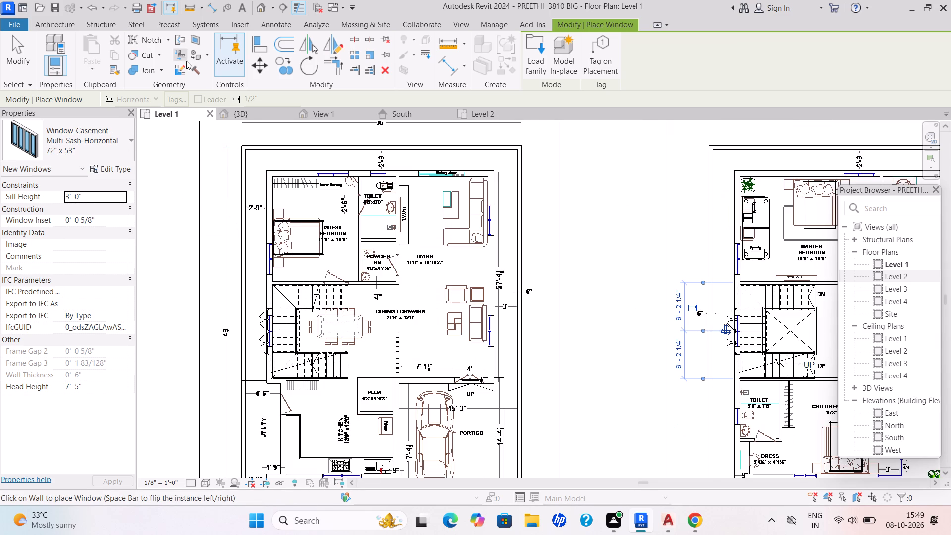
double_click(533, 62)
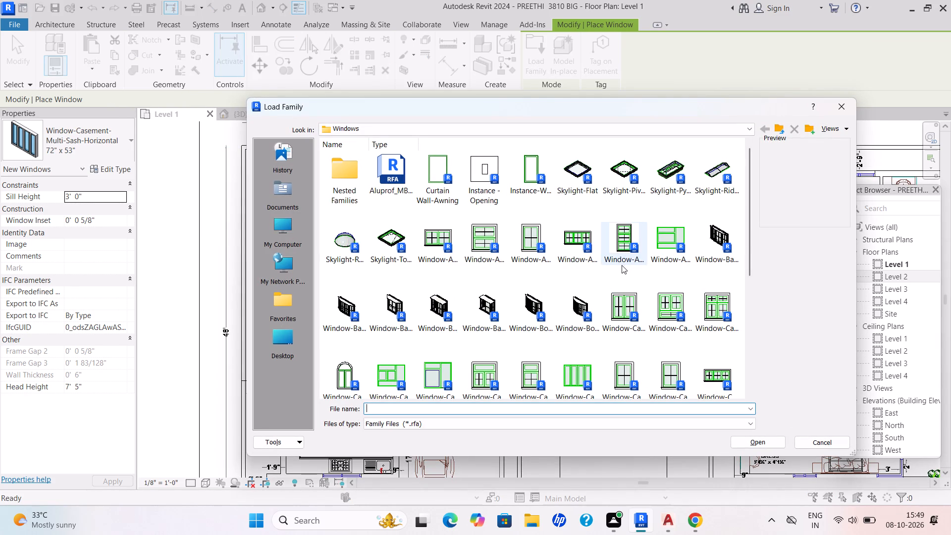
click(478, 249)
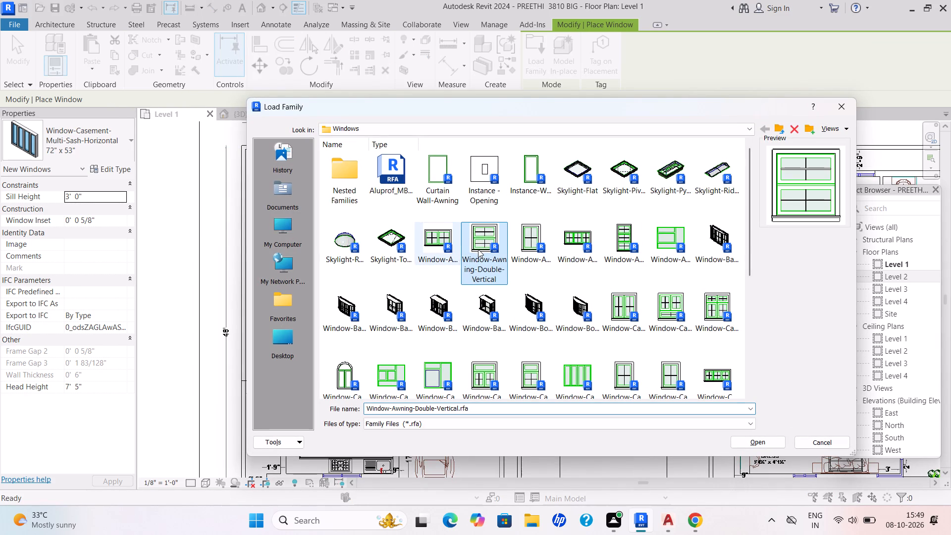
click(746, 447)
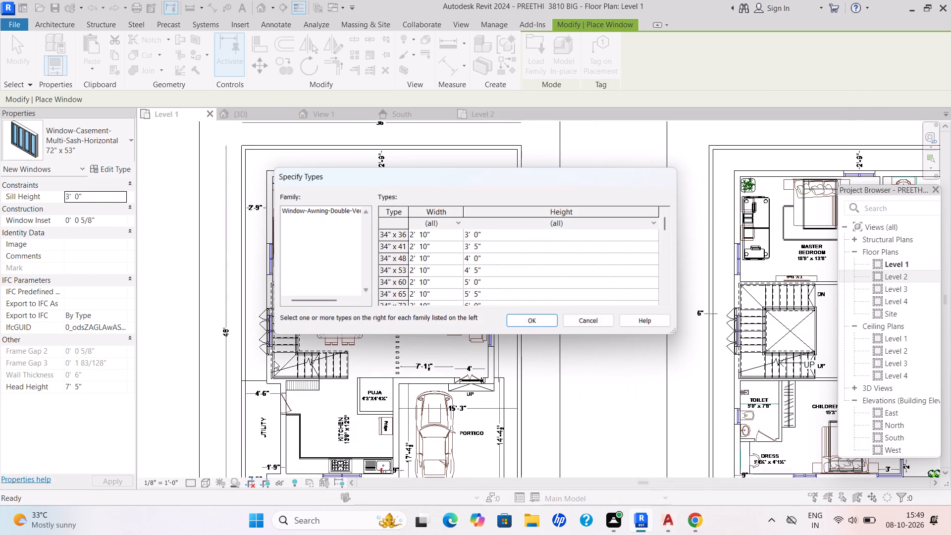
scroll(444, 253, down, 2)
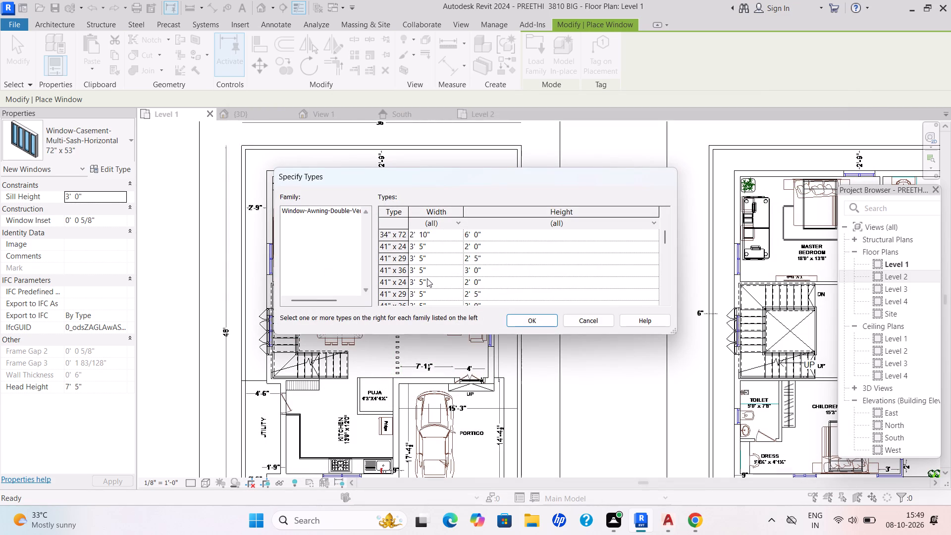
scroll(422, 287, down, 2)
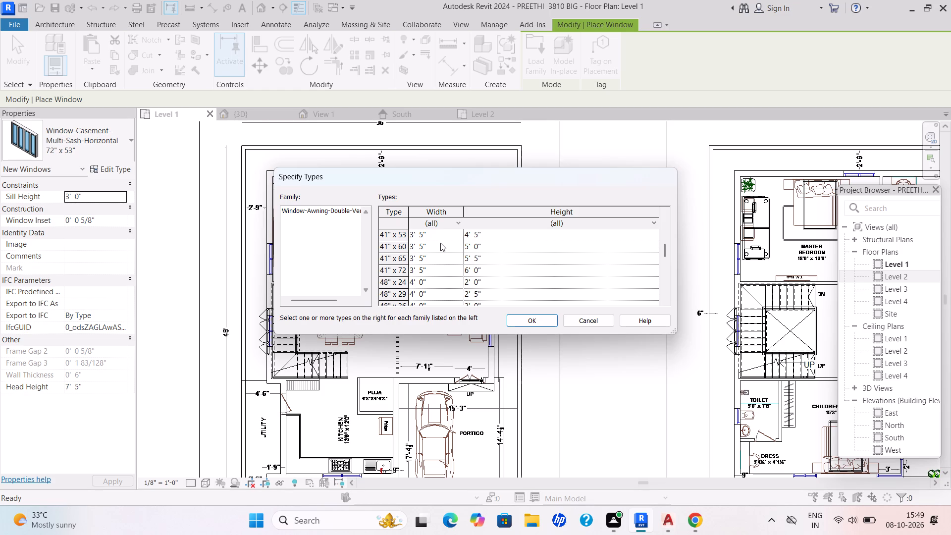
scroll(440, 243, up, 1)
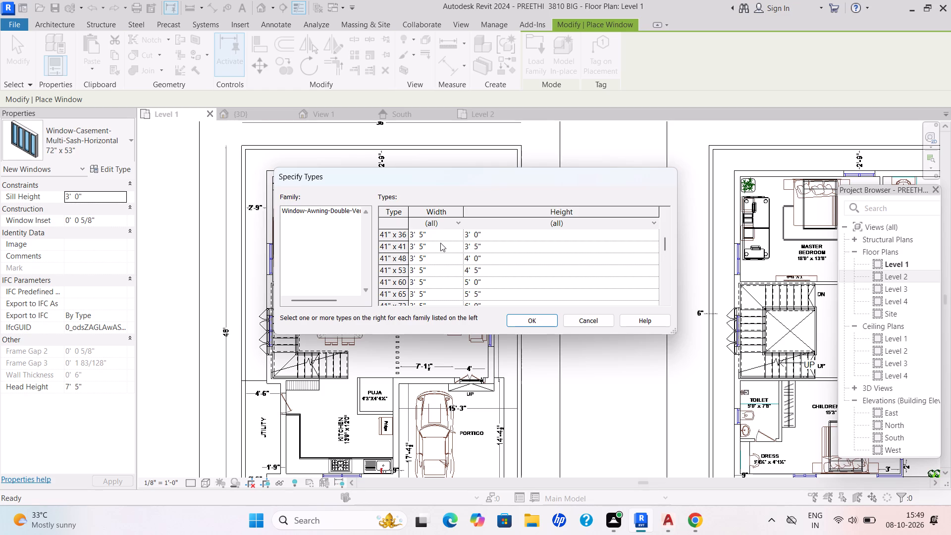
click(428, 237)
click(530, 322)
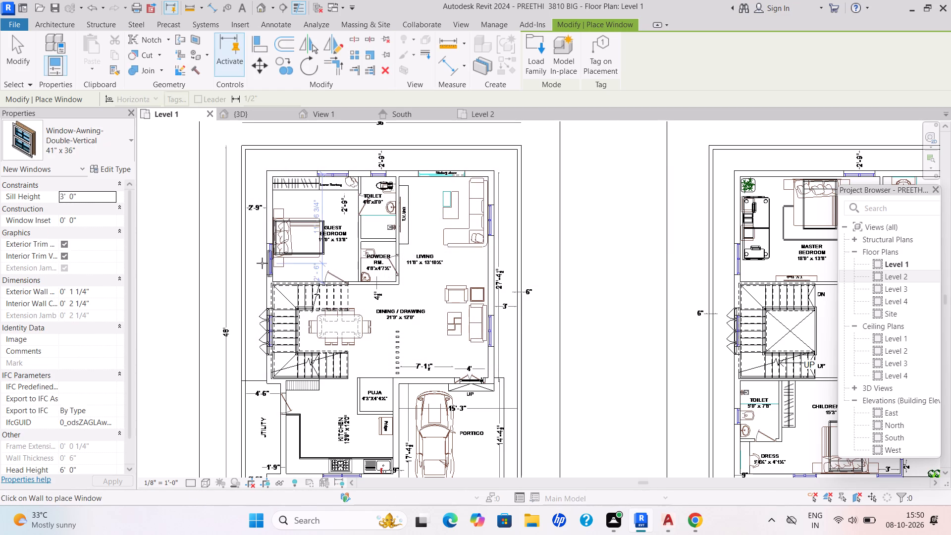
Place 41" x 36" double-vertical awning windows at the ground-floor guest bedroom's two drawn openings, beside the bed and behind the lower seating.
scroll(262, 263, up, 4)
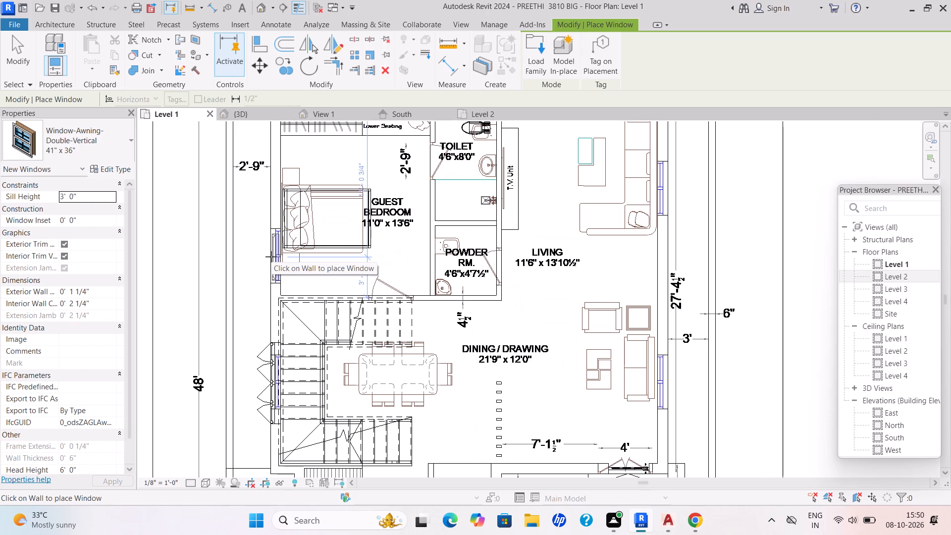
click(271, 257)
middle_drag(426, 220, 397, 355)
scroll(397, 355, down, 1)
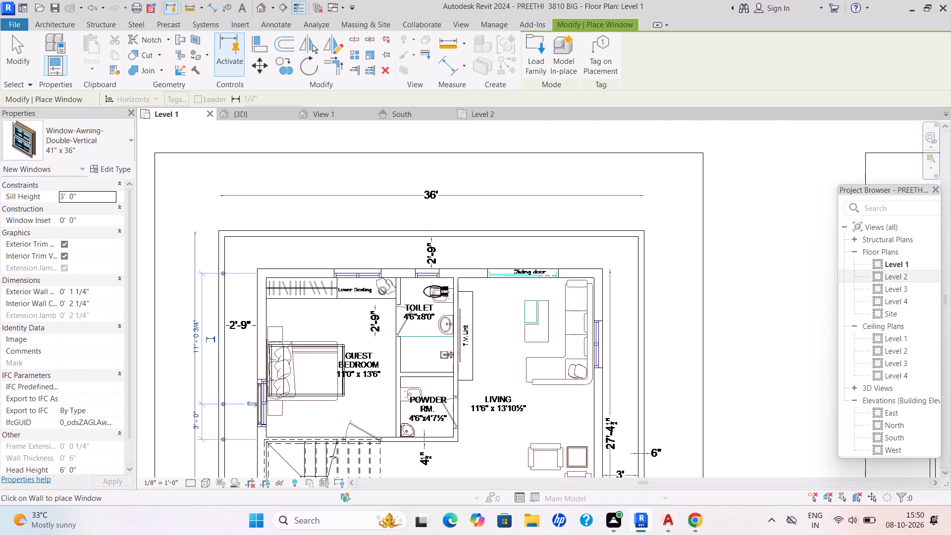
scroll(369, 268, up, 4)
click(343, 277)
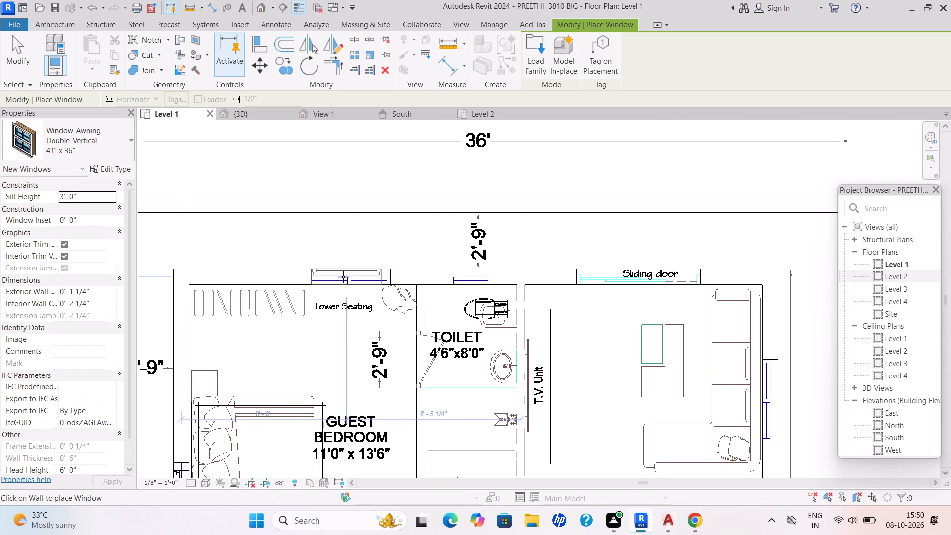
Place a 41" x 36" awning window in the ground-floor living room's outer wall, at the drawn opening behind the sofa.
scroll(488, 301, down, 1)
middle_drag(488, 301, 311, 263)
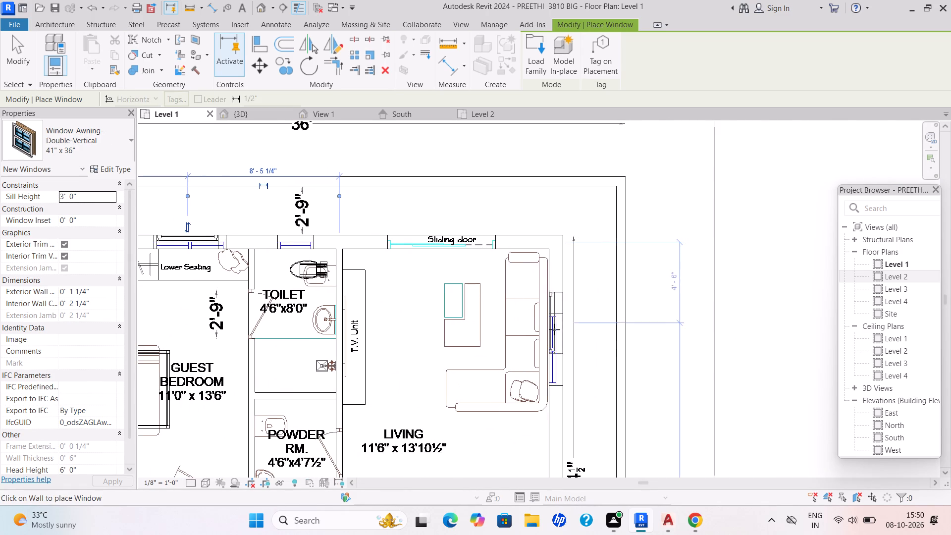
scroll(556, 355, up, 4)
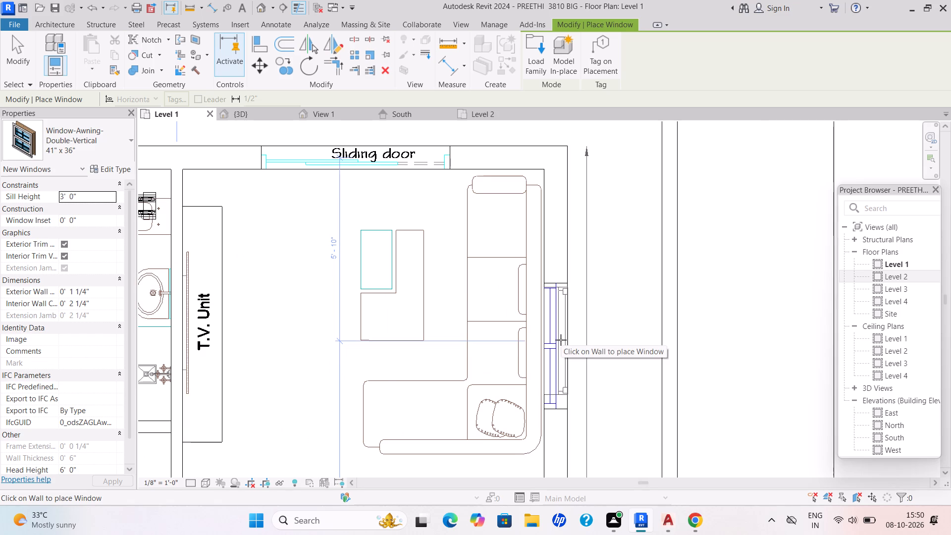
click(556, 350)
Place a 41" x 36" awning window in the ground-floor dining/drawing room's outer wall, at the drawn opening behind the sofa.
scroll(568, 348, down, 1)
middle_drag(570, 347, 330, 332)
scroll(570, 347, down, 1)
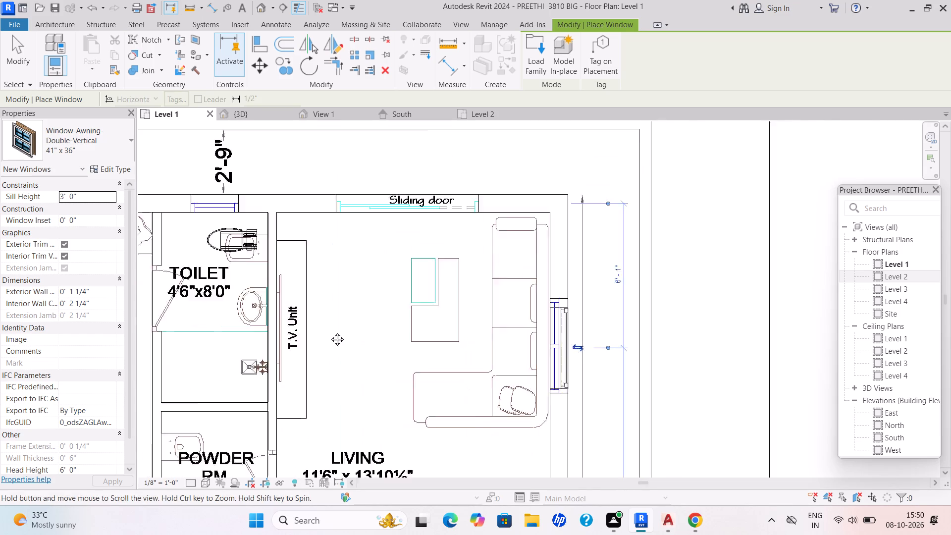
scroll(330, 332, down, 1)
middle_drag(330, 332, 134, 255)
scroll(232, 288, down, 8)
middle_drag(258, 304, 303, 228)
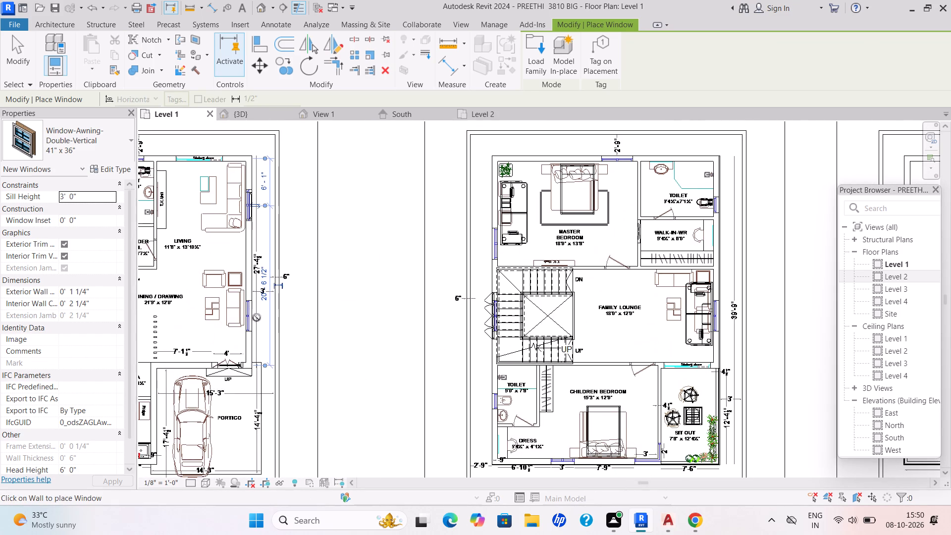
scroll(254, 319, up, 9)
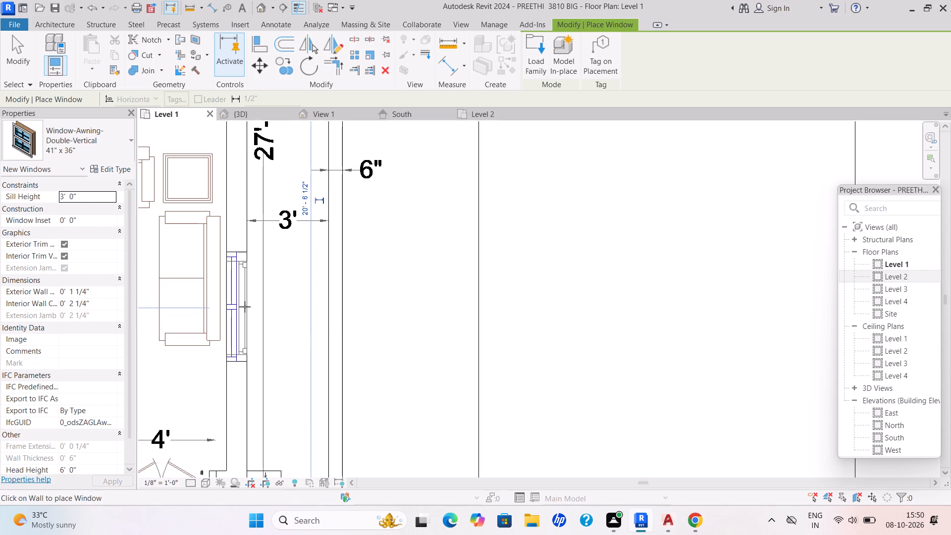
click(245, 307)
Place a 41" x 36" awning window in the ground-floor kitchen's road-side wall, at the drawn 5' opening behind the stove.
scroll(251, 304, down, 4)
middle_drag(253, 304, 384, 190)
scroll(257, 304, down, 2)
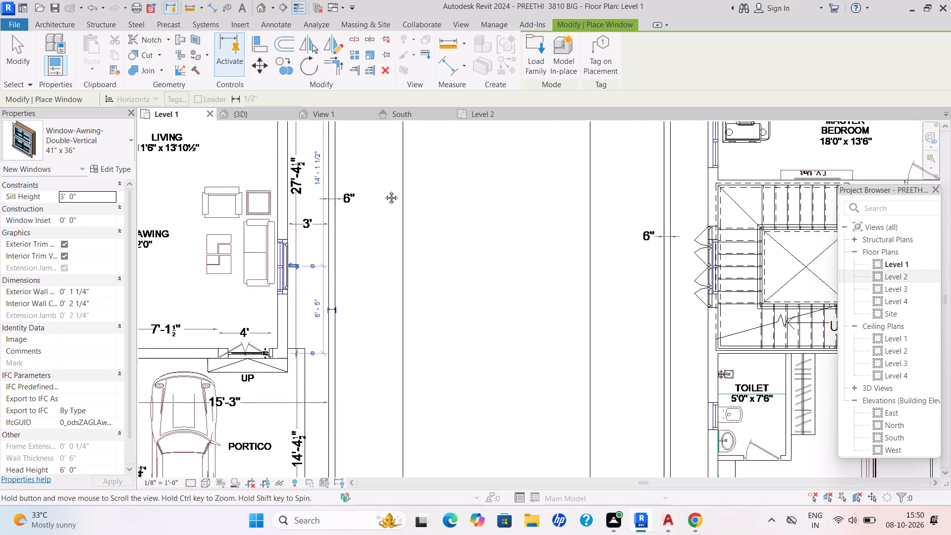
scroll(384, 190, down, 2)
middle_drag(384, 190, 397, 177)
scroll(221, 347, up, 9)
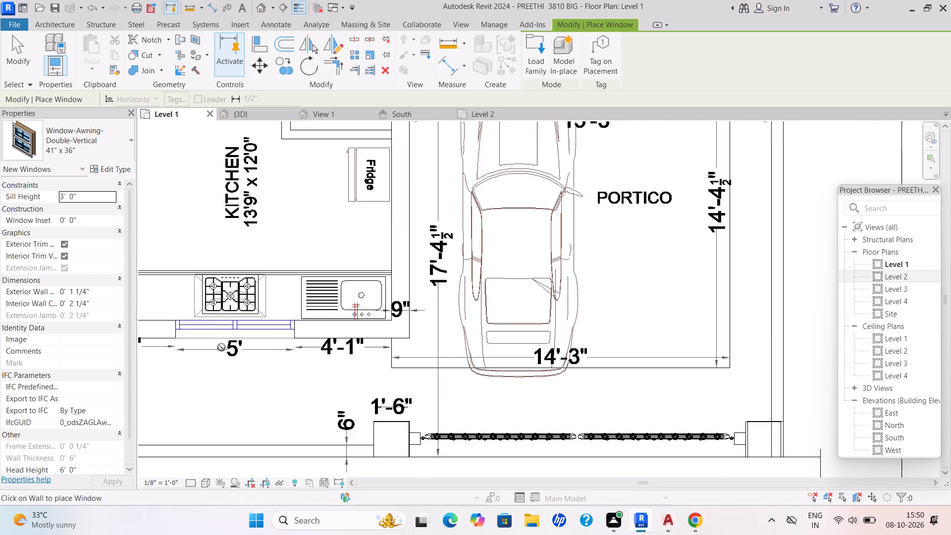
click(239, 332)
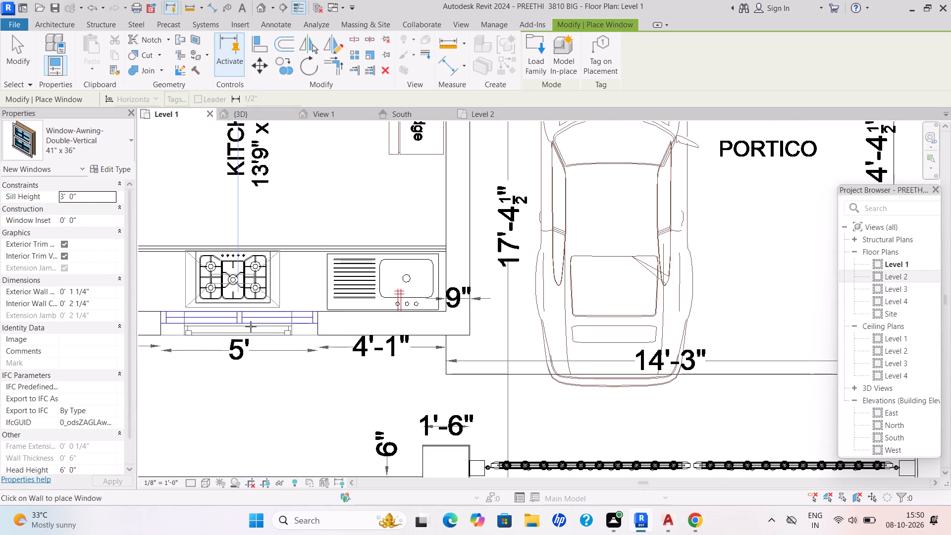
Place a 41" x 36" awning window in the first-floor children bedroom's outer wall, at the drawn 3' opening near the dress area.
scroll(341, 311, down, 2)
middle_drag(342, 313, 521, 315)
scroll(479, 318, down, 4)
scroll(521, 315, up, 1)
middle_drag(418, 313, 301, 359)
scroll(328, 351, down, 2)
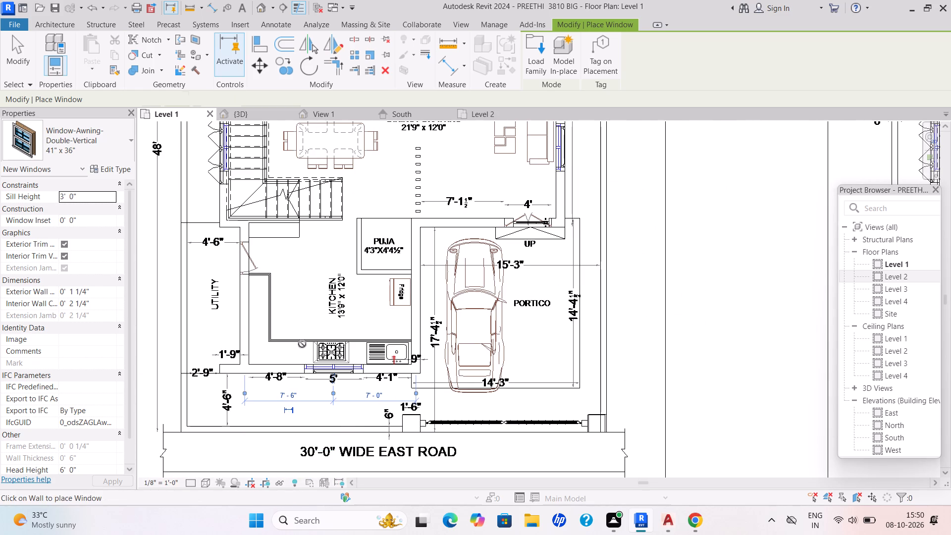
middle_drag(310, 339, 150, 361)
scroll(264, 352, down, 3)
middle_drag(447, 326, 316, 338)
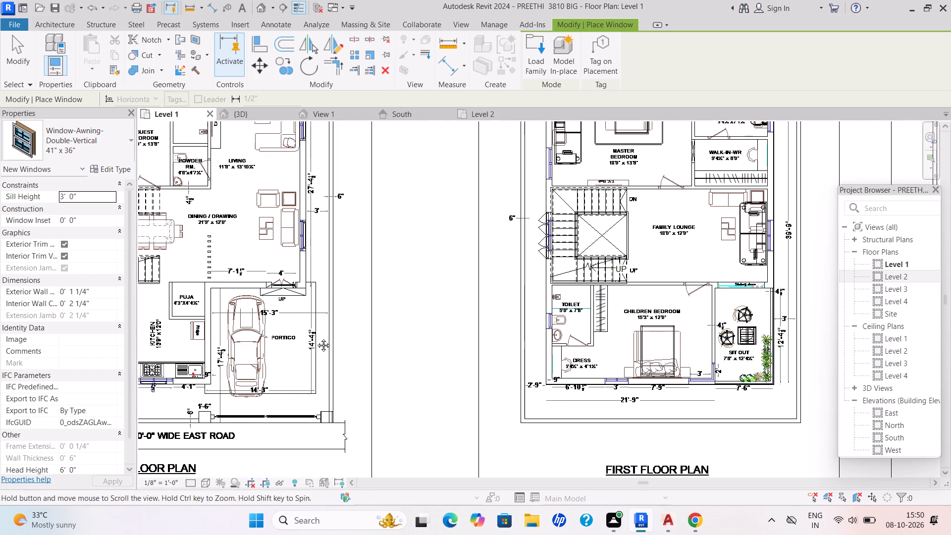
middle_drag(316, 338, 287, 337)
scroll(457, 402, up, 8)
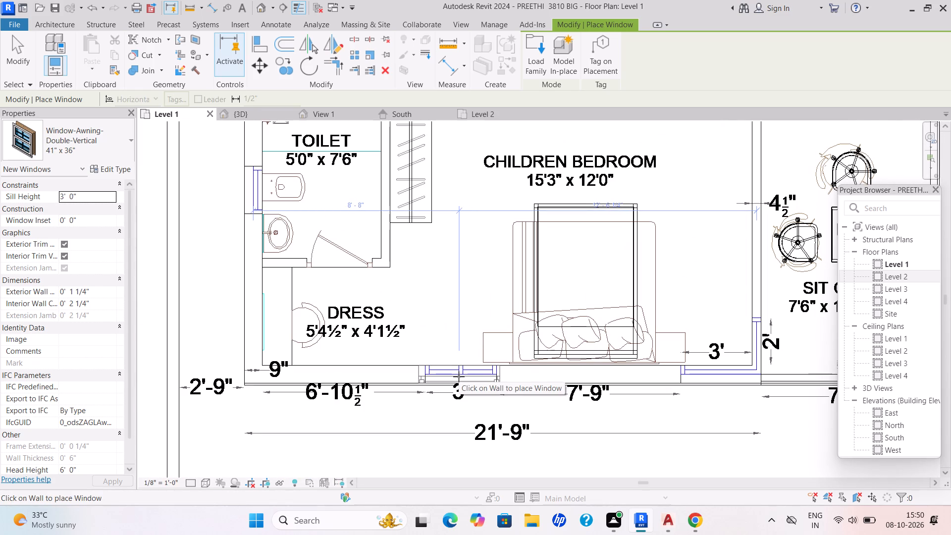
click(459, 376)
Place a 41" x 36" awning window in the first-floor family lounge's outer wall, at the drawn opening.
scroll(536, 349, down, 7)
middle_drag(527, 352, 454, 386)
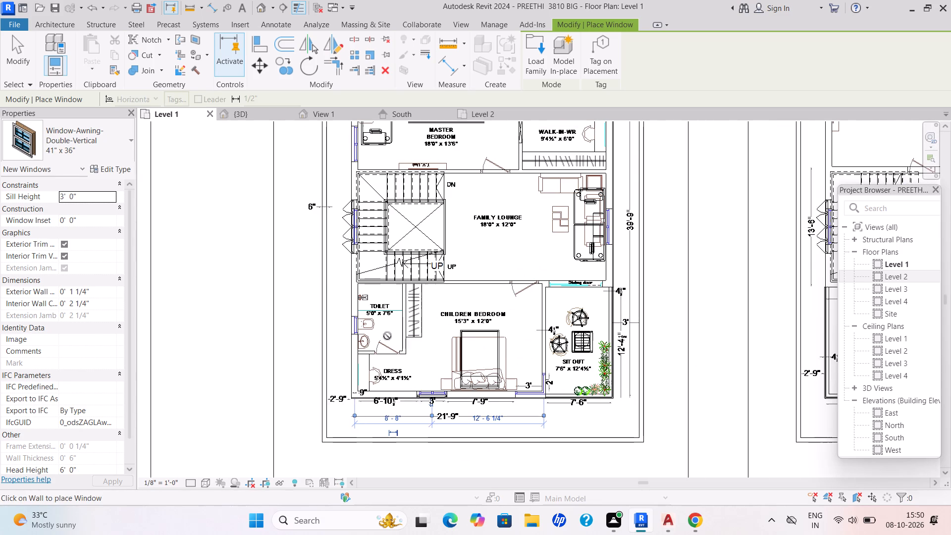
scroll(353, 331, up, 1)
middle_drag(396, 304, 315, 380)
scroll(363, 360, down, 1)
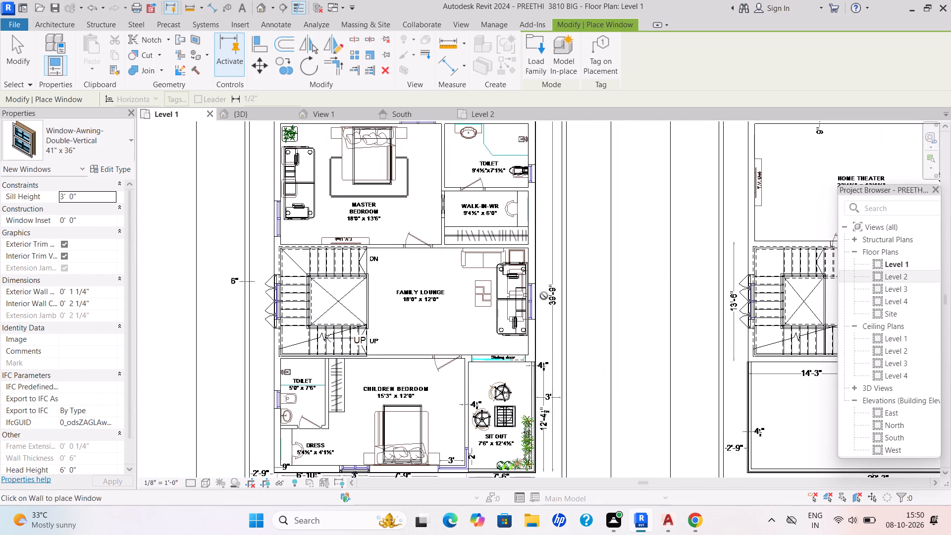
scroll(532, 299, up, 7)
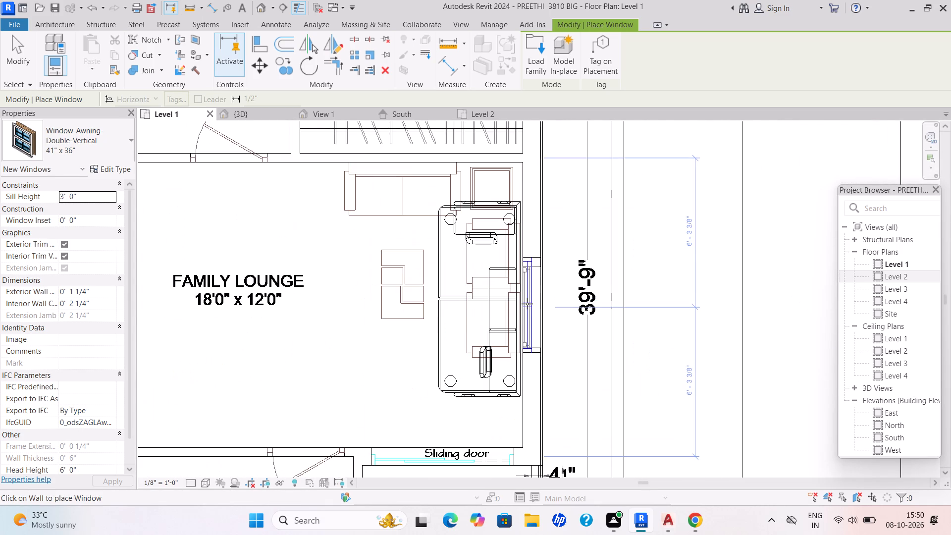
click(527, 304)
Place a 41" x 36" awning window in the first-floor master bedroom's outer wall, at the drawn opening beside the bed head.
scroll(577, 249, down, 3)
middle_drag(573, 254, 523, 388)
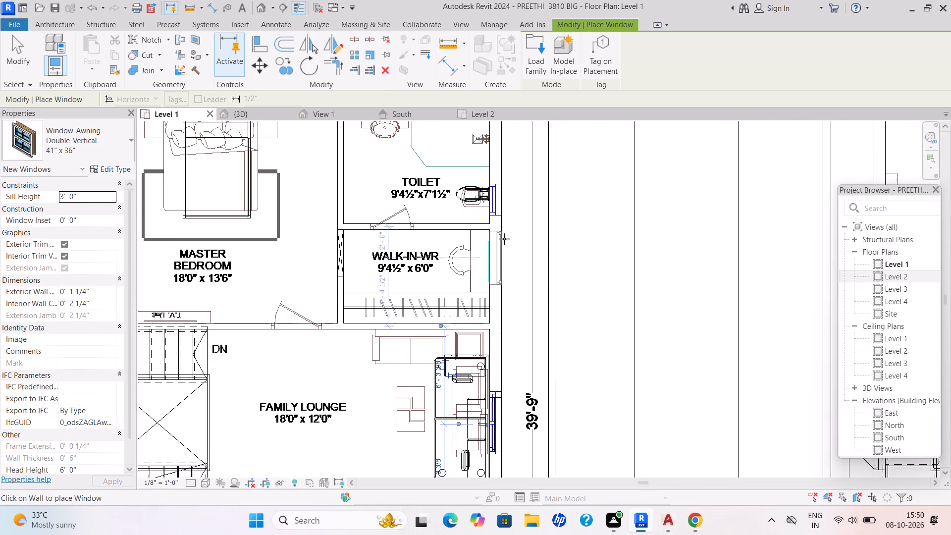
scroll(493, 225, down, 3)
middle_drag(493, 225, 447, 370)
scroll(311, 284, up, 4)
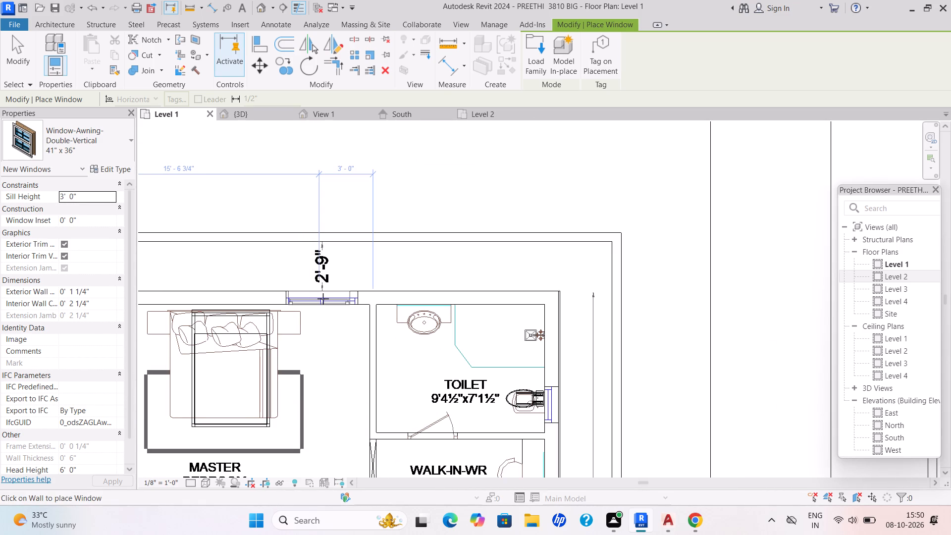
click(319, 302)
scroll(377, 286, down, 2)
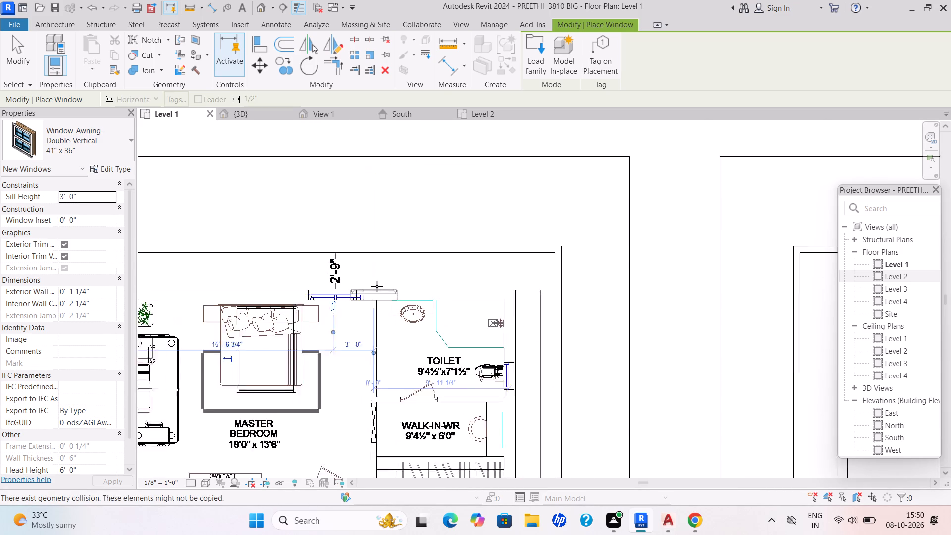
Examine the first- and second-floor plans for drawn openings that still need windows.
scroll(377, 286, down, 2)
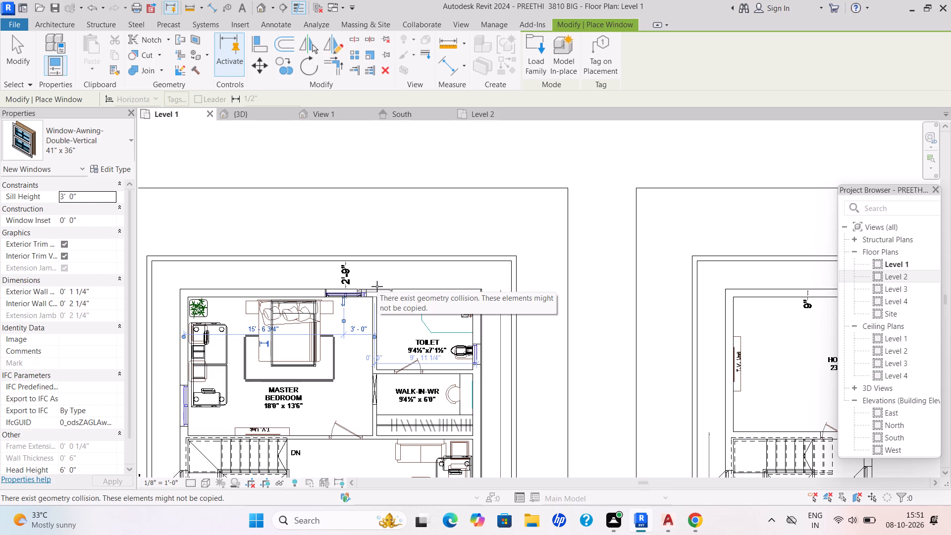
scroll(377, 286, down, 3)
middle_drag(368, 282, 266, 232)
scroll(290, 246, down, 1)
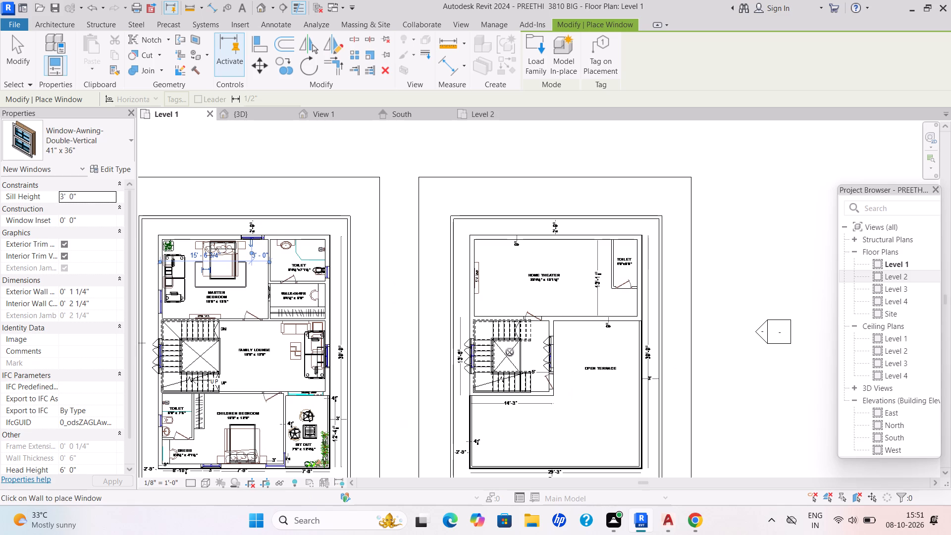
scroll(467, 365, up, 4)
scroll(476, 363, down, 2)
middle_drag(475, 352, 610, 231)
scroll(515, 298, down, 3)
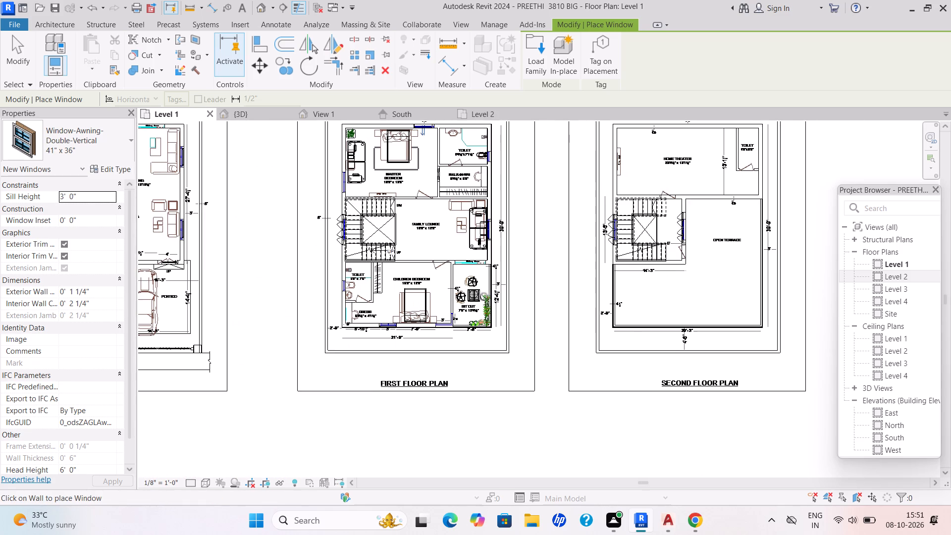
scroll(410, 319, up, 5)
middle_drag(408, 322, 479, 357)
scroll(408, 322, down, 1)
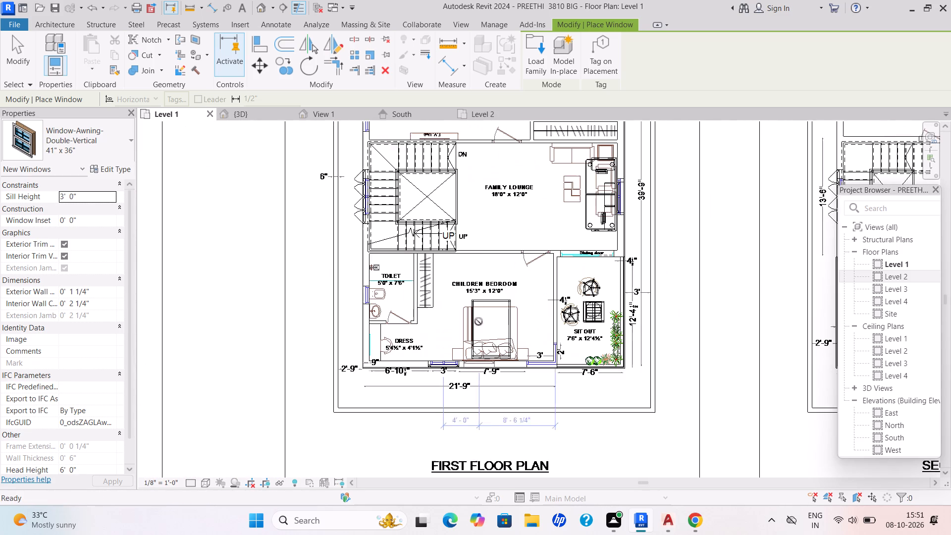
middle_drag(421, 267, 397, 309)
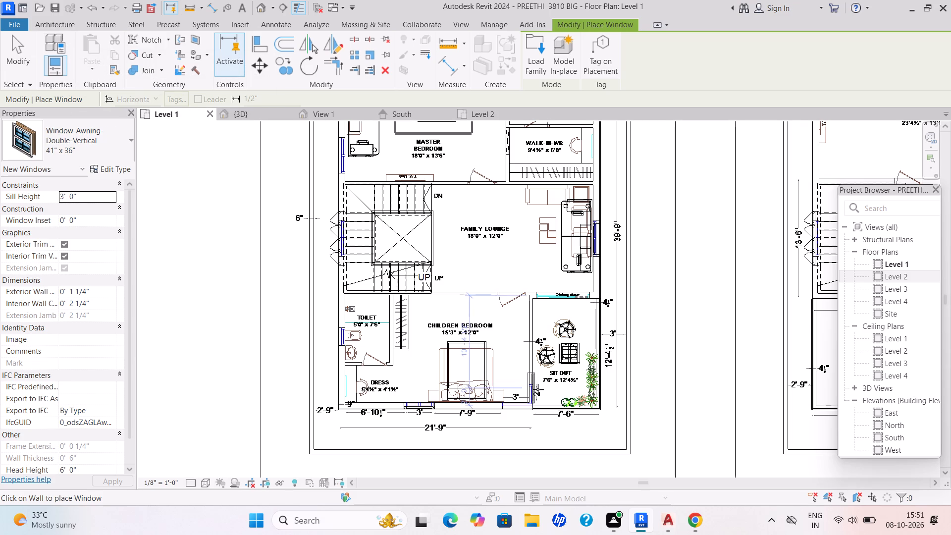
scroll(537, 390, down, 2)
middle_drag(532, 394, 435, 432)
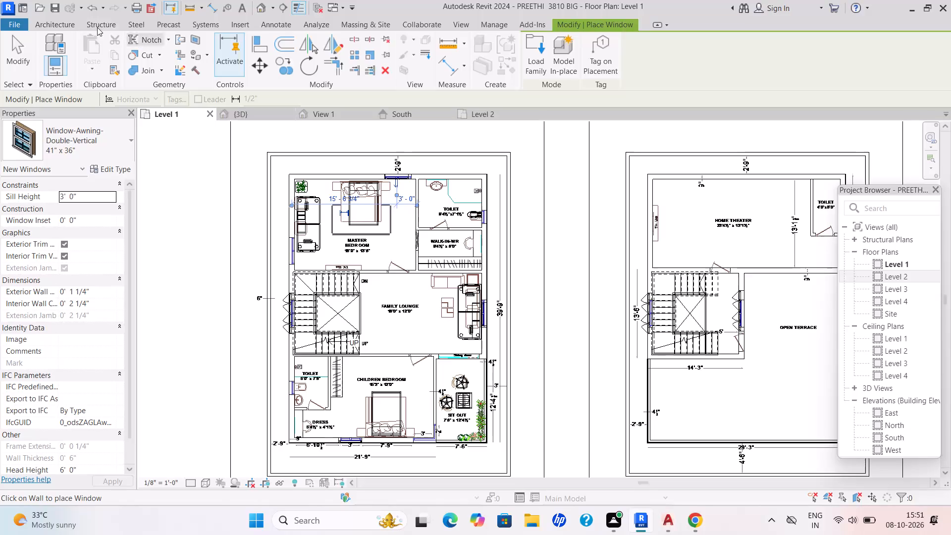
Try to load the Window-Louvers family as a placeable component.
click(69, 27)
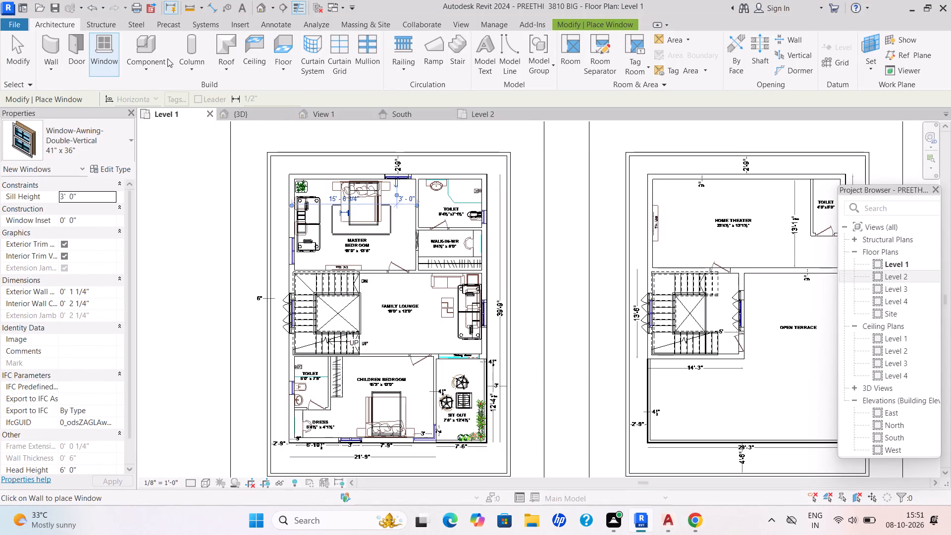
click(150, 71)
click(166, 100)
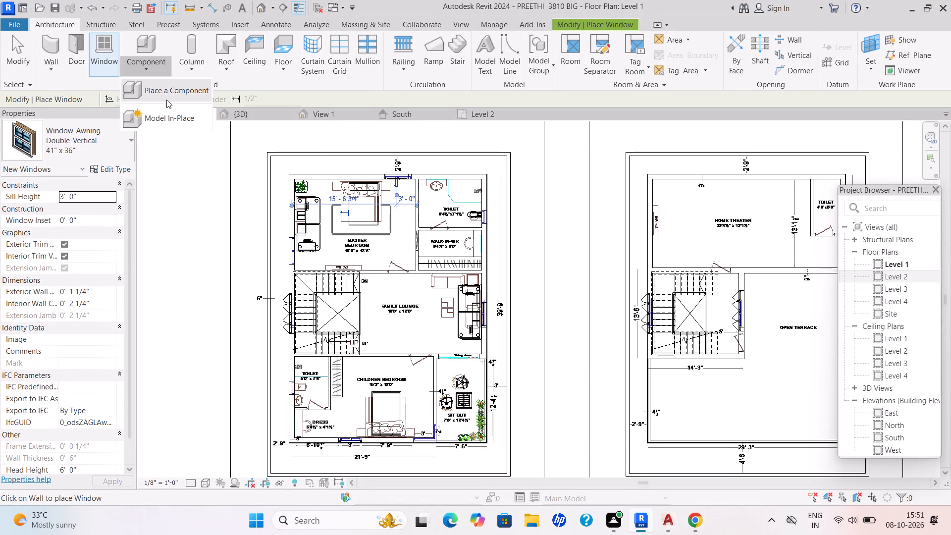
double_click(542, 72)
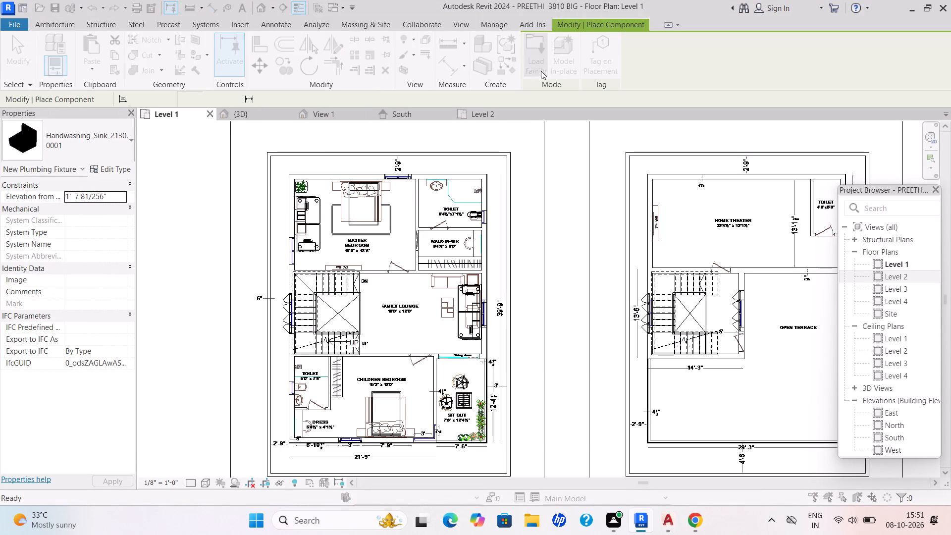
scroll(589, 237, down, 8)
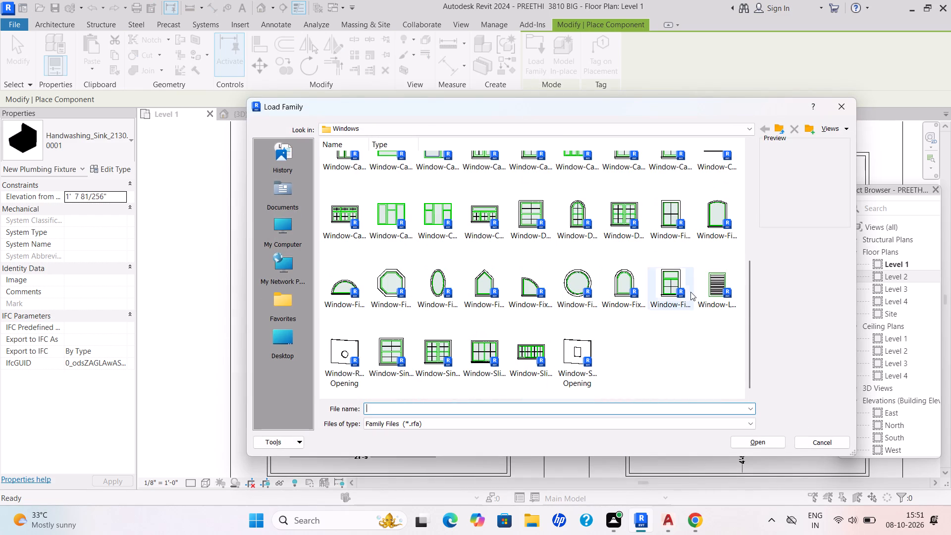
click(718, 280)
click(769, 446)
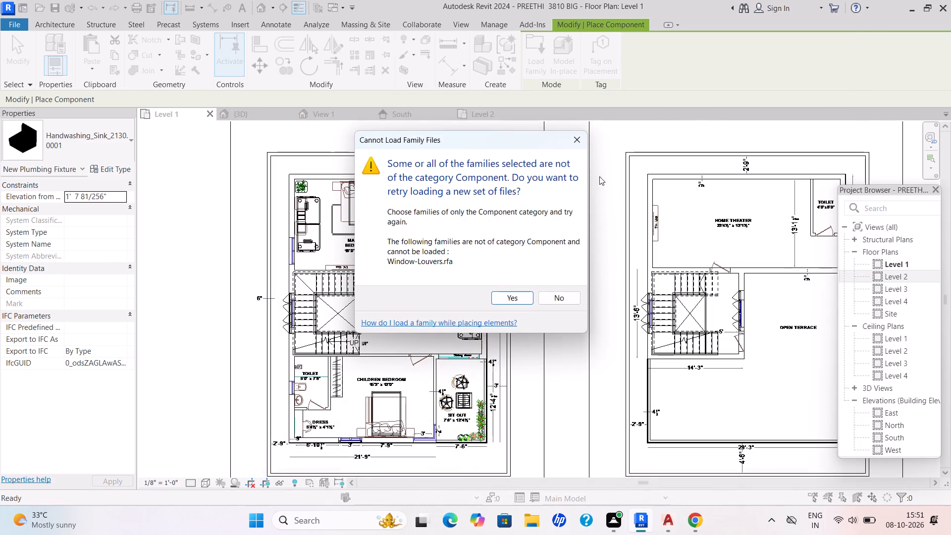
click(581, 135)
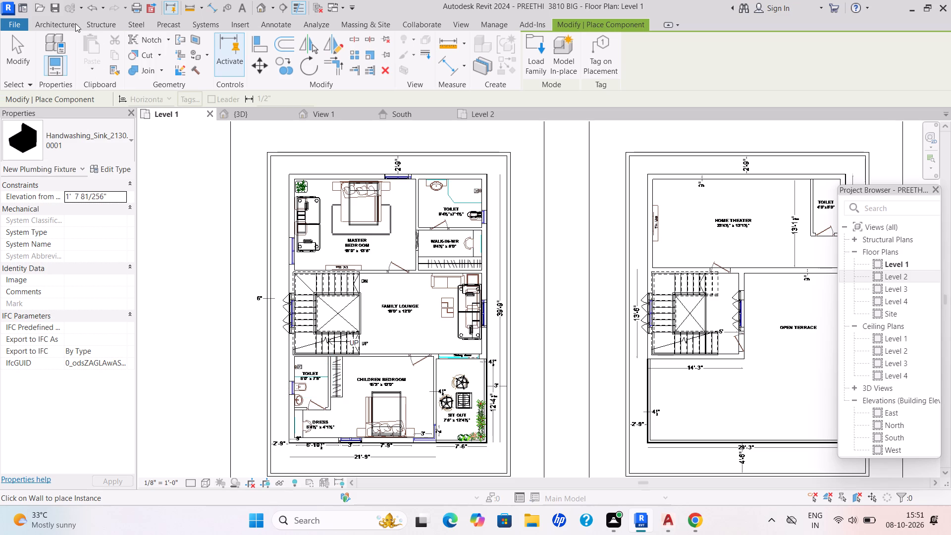
Load the Window-Louvers family from the Windows library folder for window placement.
click(62, 22)
click(114, 59)
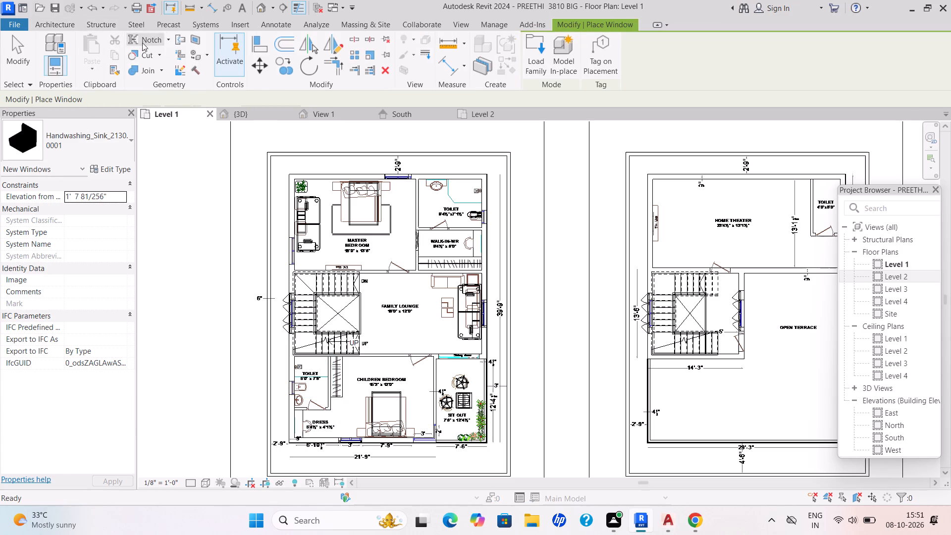
double_click(530, 69)
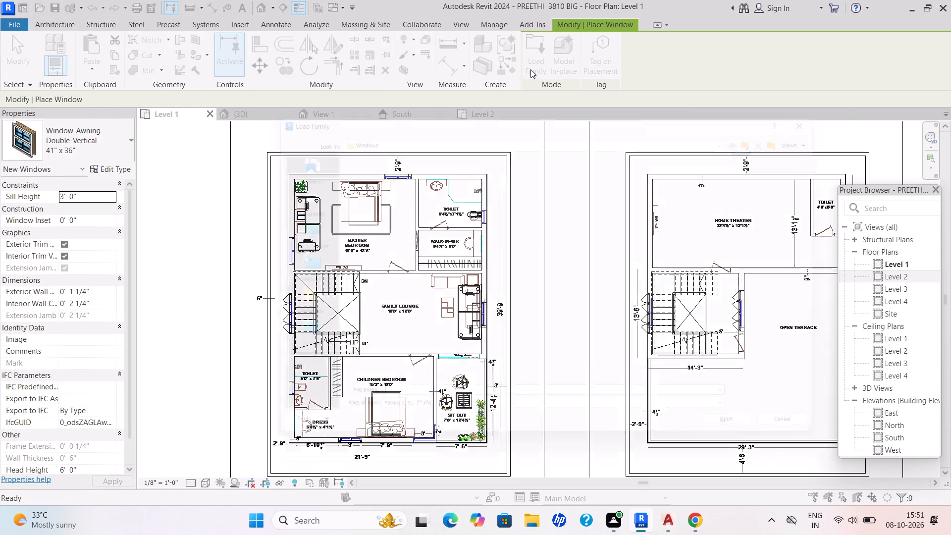
scroll(624, 281, down, 8)
click(710, 305)
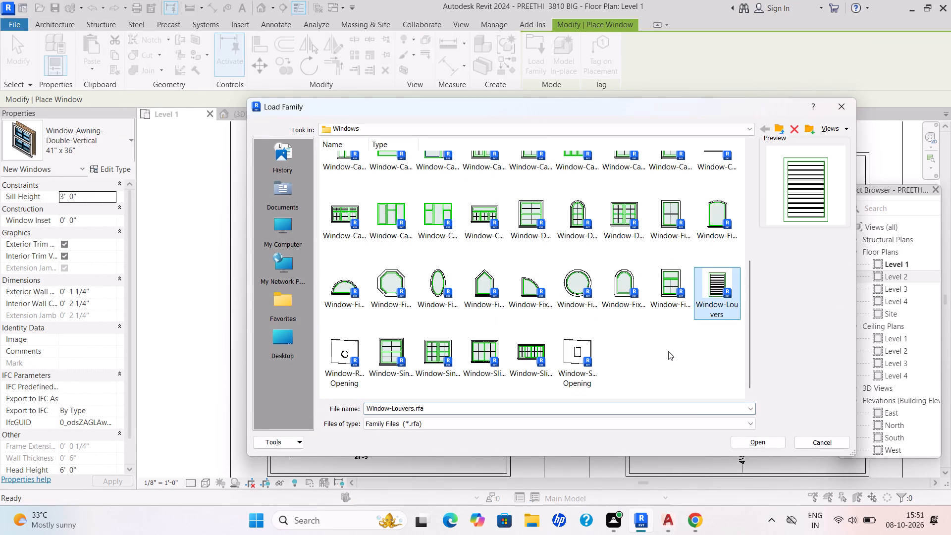
click(753, 441)
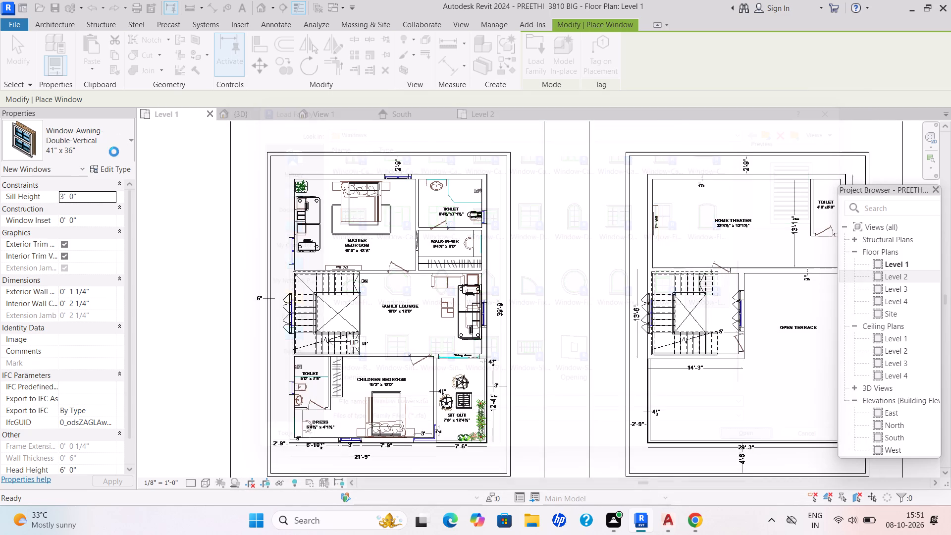
Review the 24" x 24" louver type's properties and place that window in the children bedroom toilet's outer wall, at the drawn opening.
click(112, 170)
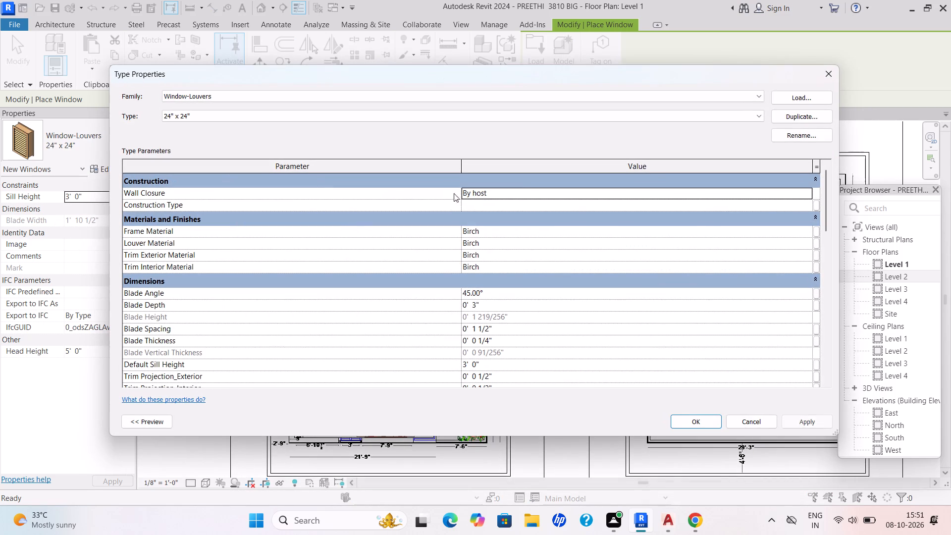
scroll(509, 334, down, 2)
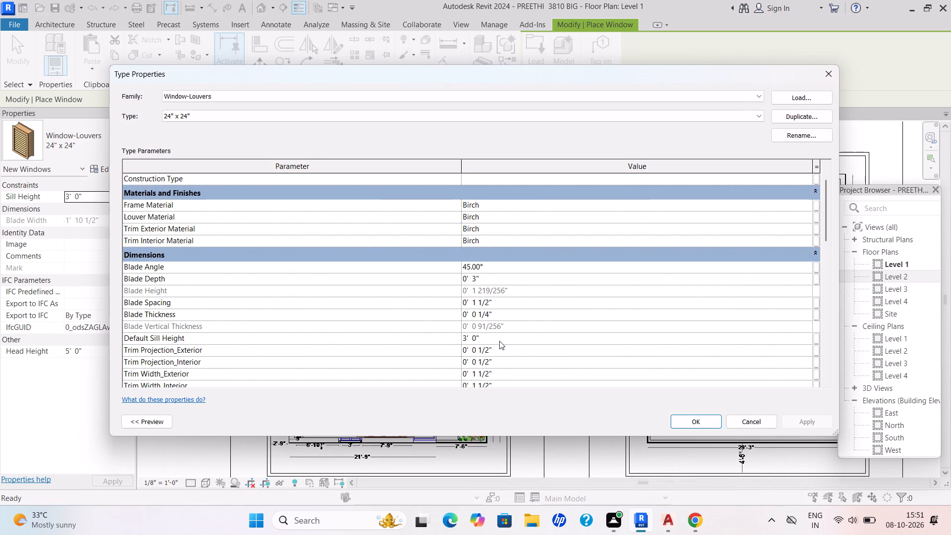
scroll(499, 341, down, 3)
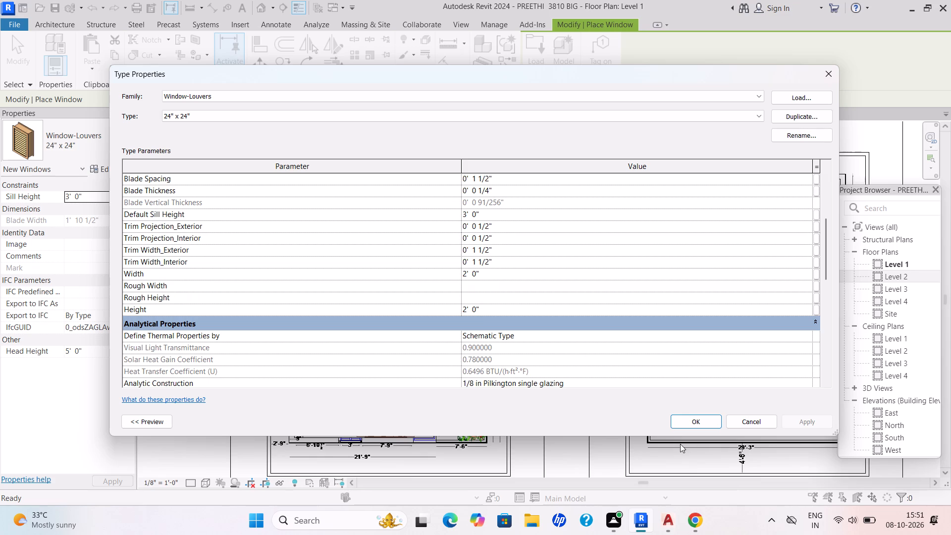
click(690, 424)
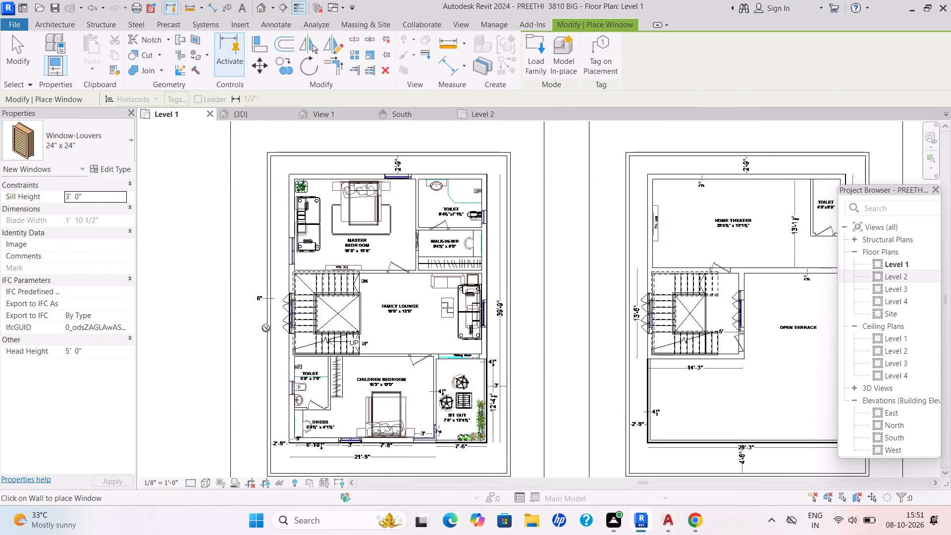
scroll(265, 328, up, 1)
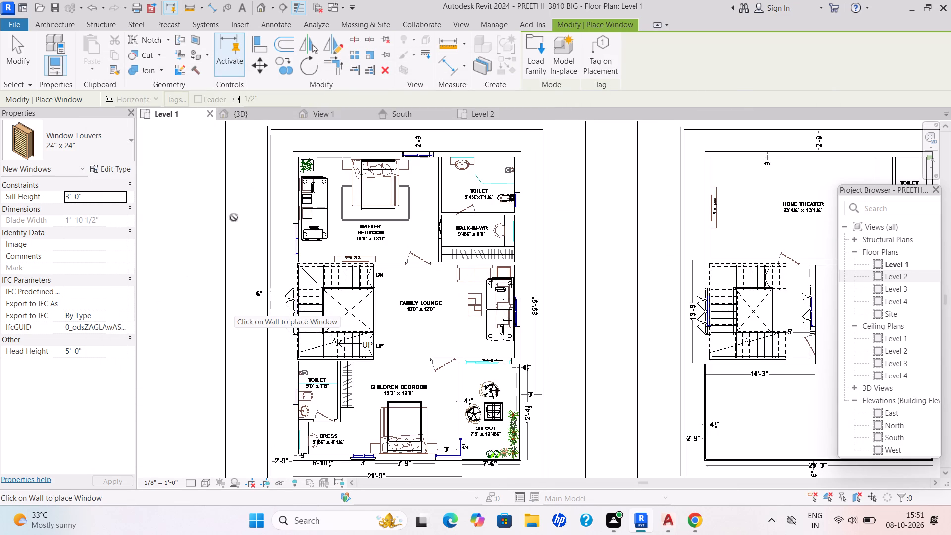
scroll(304, 403, up, 5)
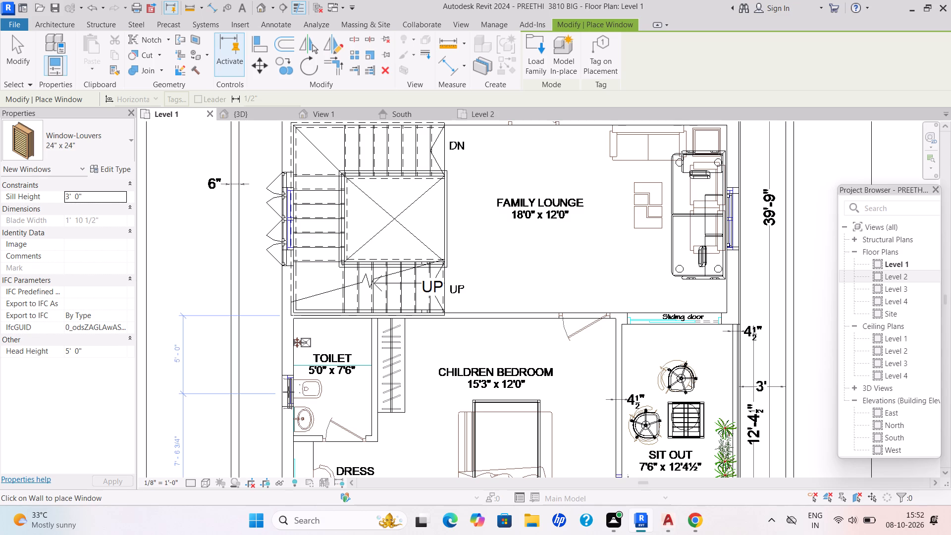
click(288, 392)
Place a 24" x 24" louver window in the first-floor master toilet's outer wall, at the drawn opening behind the WC.
scroll(376, 346, down, 7)
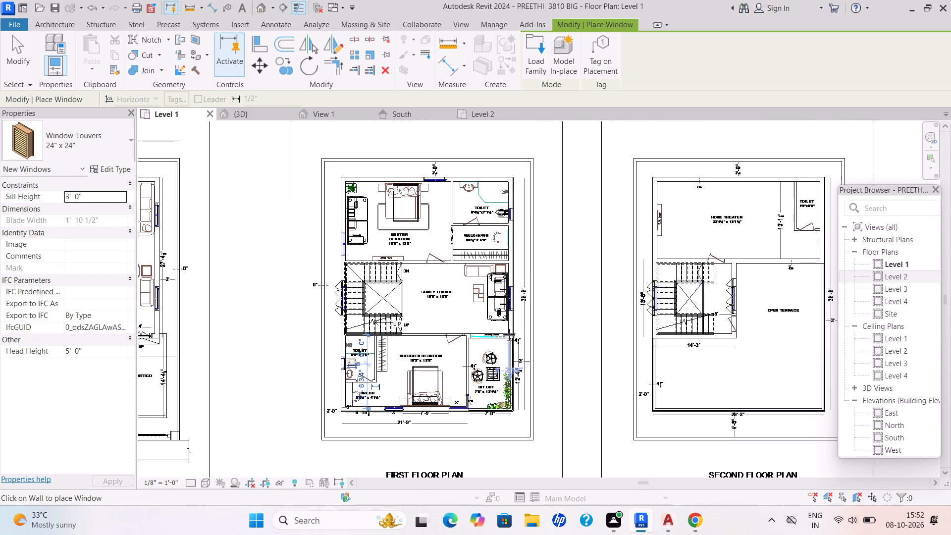
scroll(500, 235, up, 6)
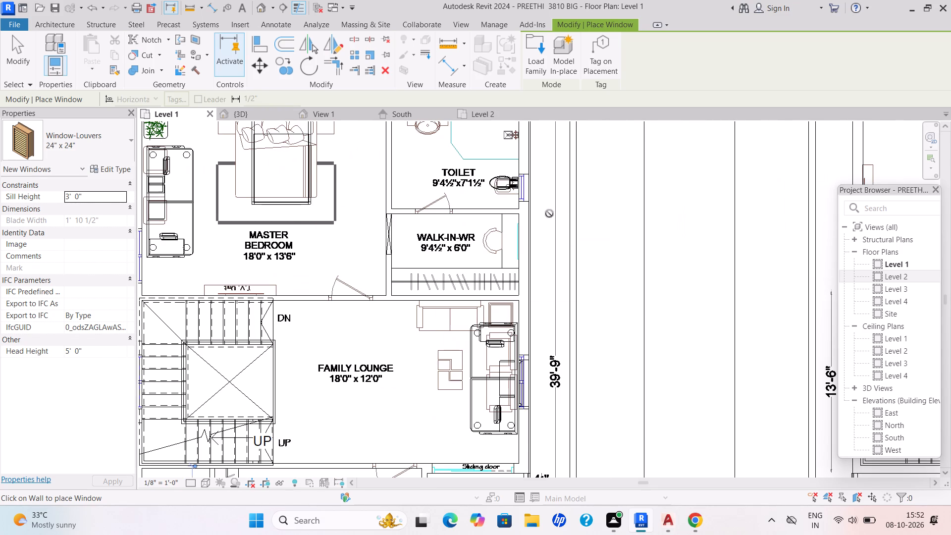
scroll(534, 180, up, 5)
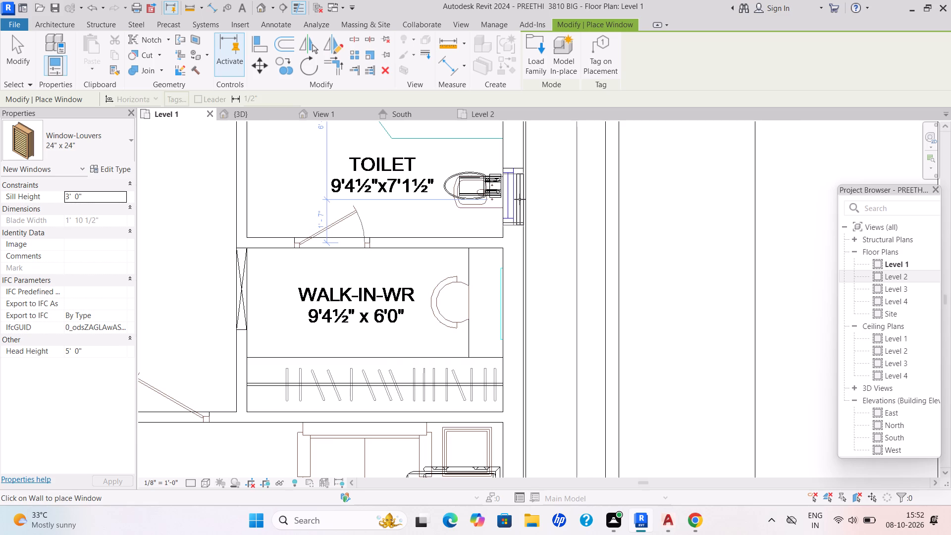
click(520, 199)
Examine the first-floor plan's rooms and outer walls for any remaining window openings.
scroll(535, 192, down, 6)
middle_drag(556, 210, 565, 238)
scroll(564, 237, down, 3)
middle_drag(559, 229, 559, 194)
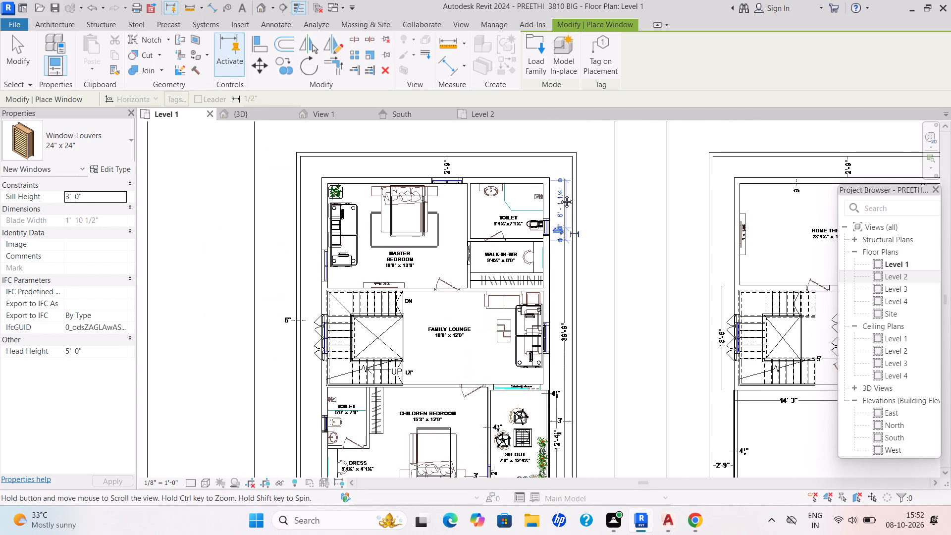
middle_drag(559, 194, 552, 150)
scroll(547, 302, down, 1)
middle_drag(546, 302, 546, 303)
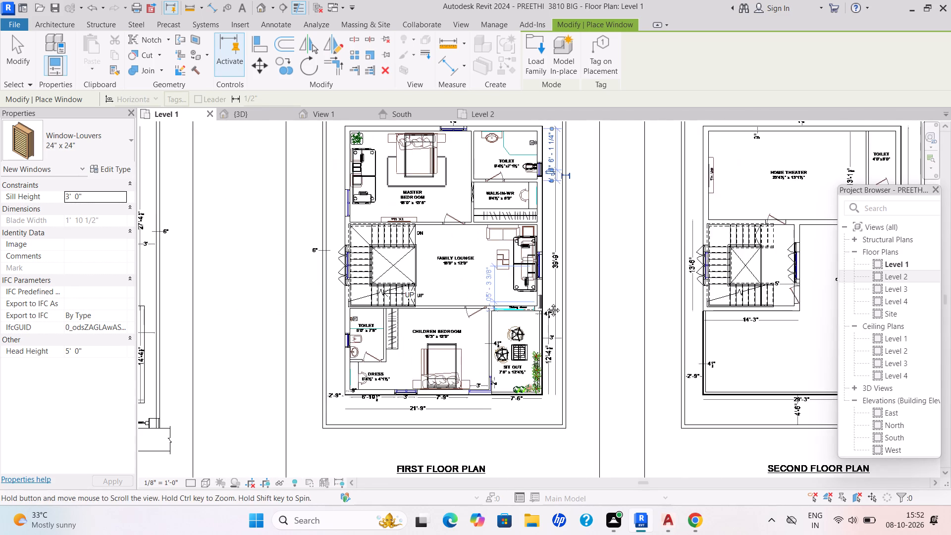
middle_drag(546, 303, 445, 311)
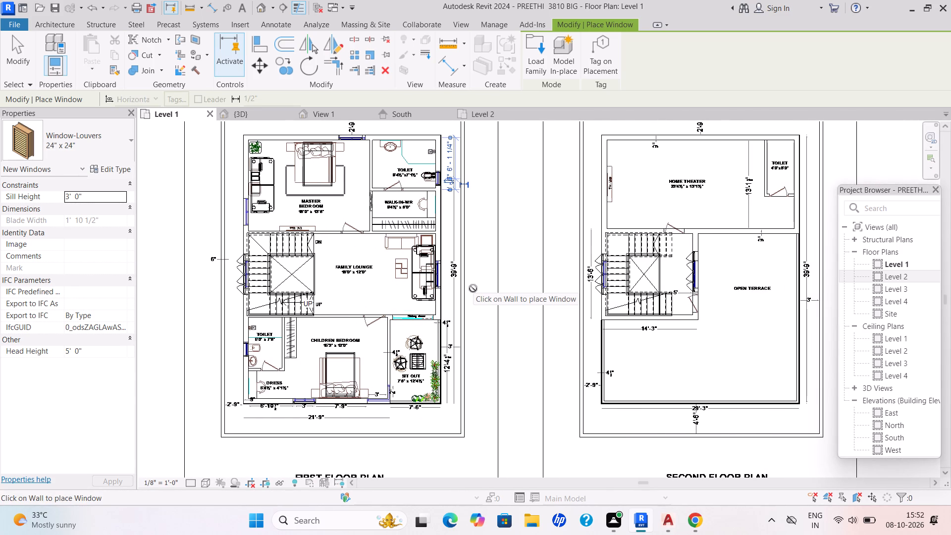
scroll(410, 272, up, 3)
middle_drag(414, 273, 415, 274)
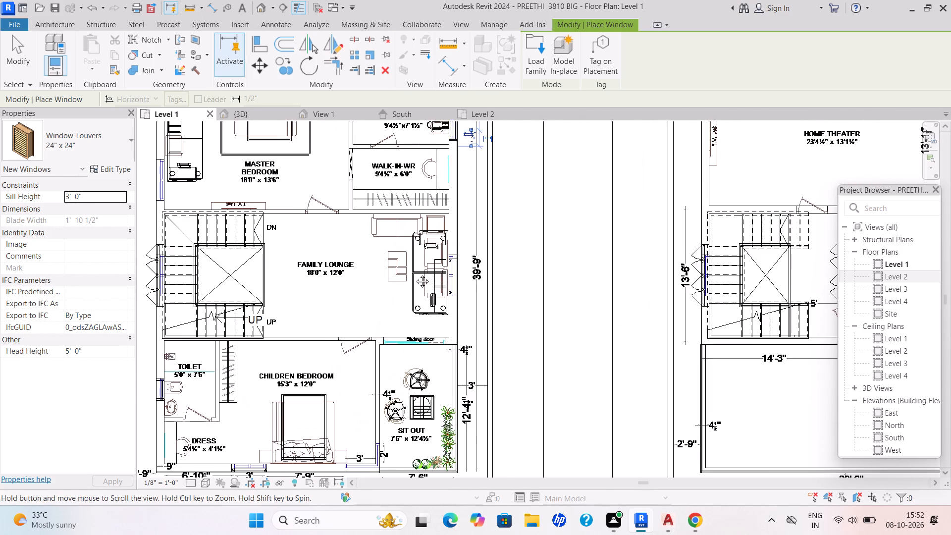
middle_drag(415, 274, 484, 260)
scroll(484, 260, up, 2)
scroll(484, 260, down, 2)
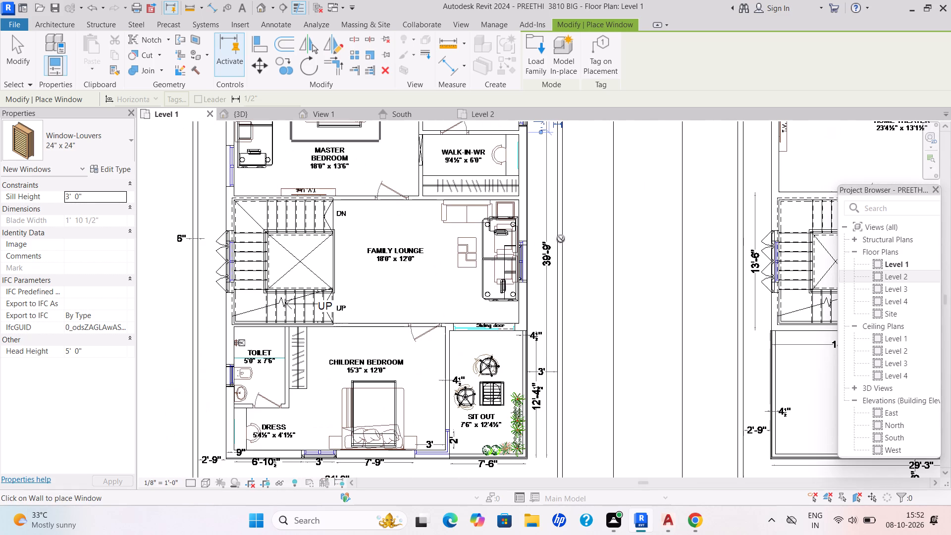
scroll(428, 224, down, 1)
middle_drag(430, 233, 495, 253)
scroll(494, 253, down, 1)
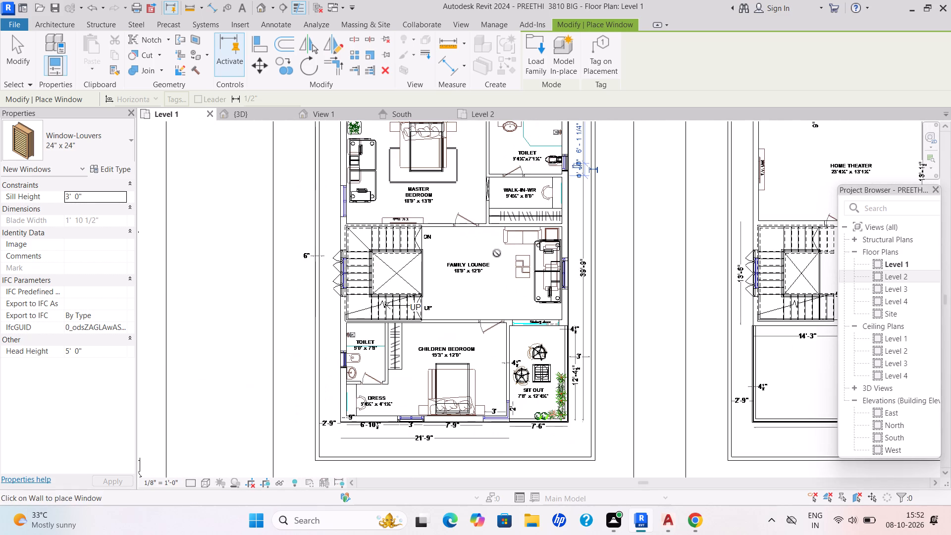
scroll(502, 249, down, 1)
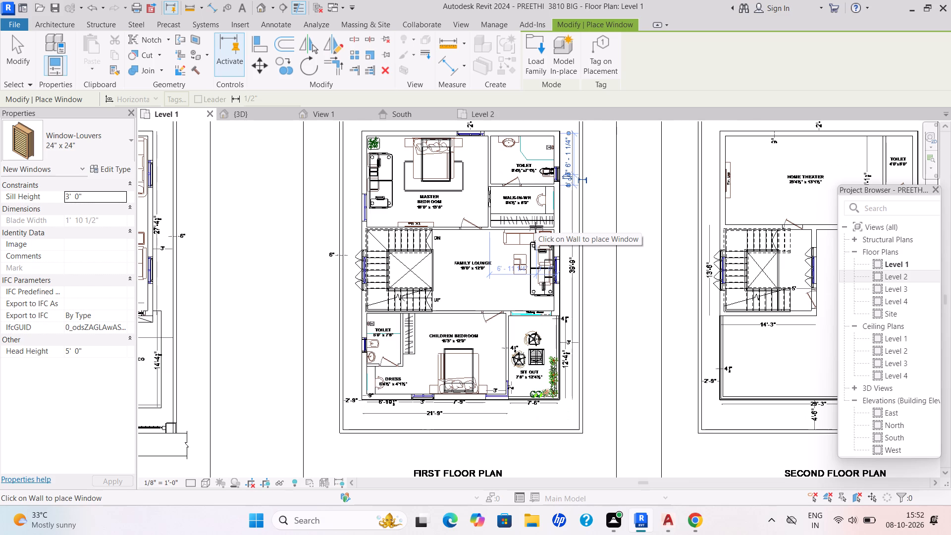
Place a 24" x 24" louver window in the outer wall of the ground-floor 4'6"x8'0" toilet, at the drawn opening.
scroll(402, 278, down, 2)
middle_drag(410, 282, 602, 259)
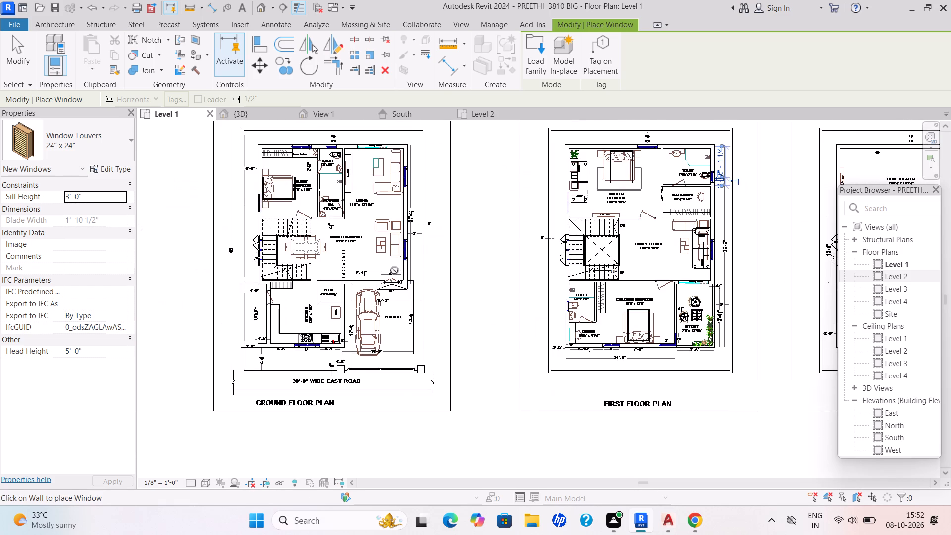
middle_drag(403, 273, 502, 251)
scroll(399, 324, up, 4)
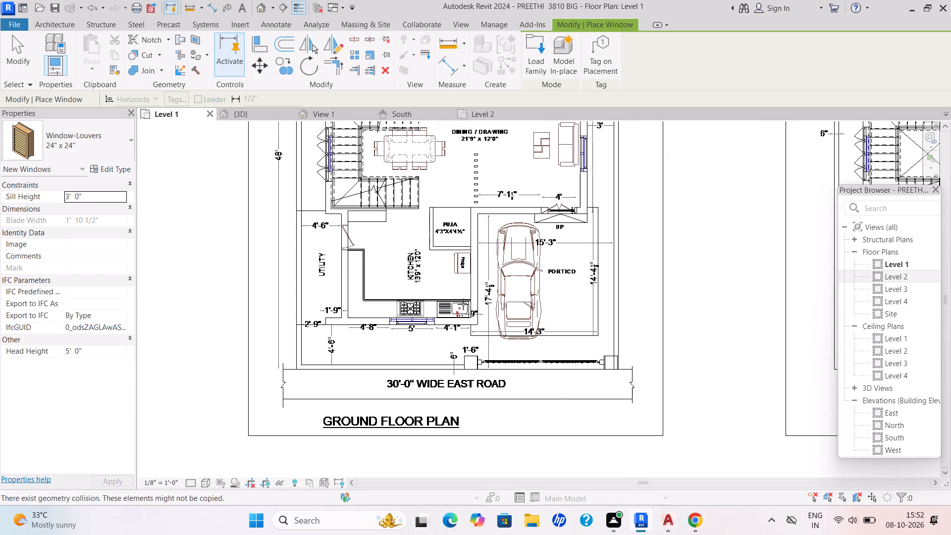
scroll(479, 300, down, 1)
middle_drag(481, 303, 474, 342)
scroll(210, 91, down, 4)
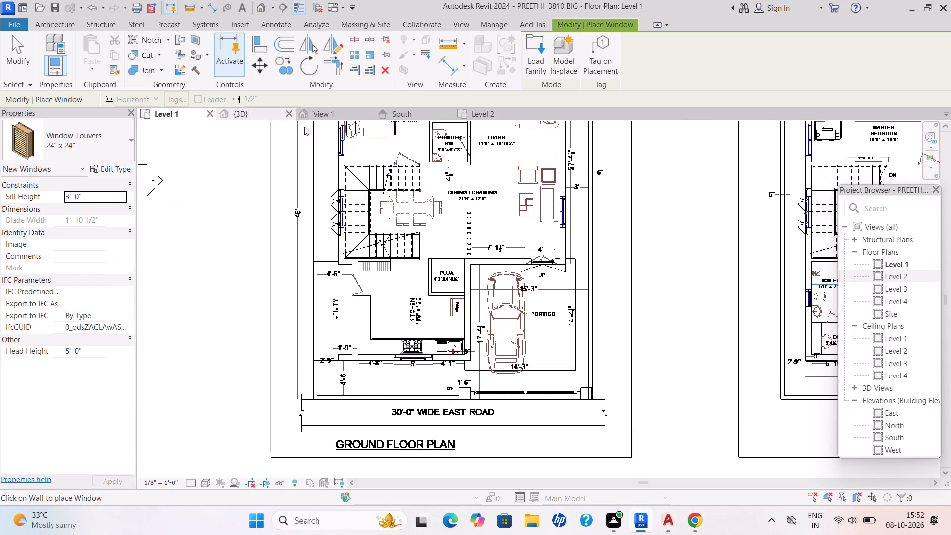
scroll(416, 248, down, 1)
middle_drag(416, 248, 345, 312)
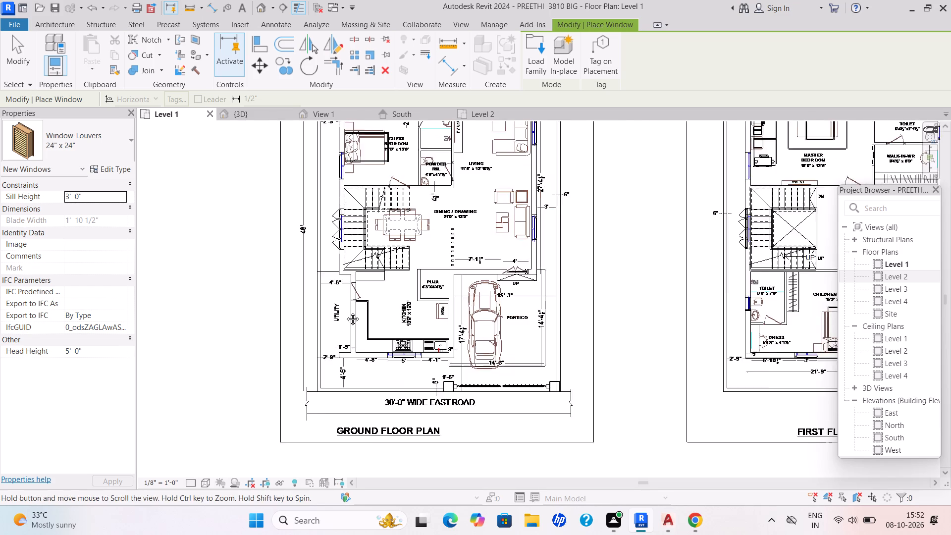
middle_drag(345, 312, 345, 309)
scroll(373, 122, up, 5)
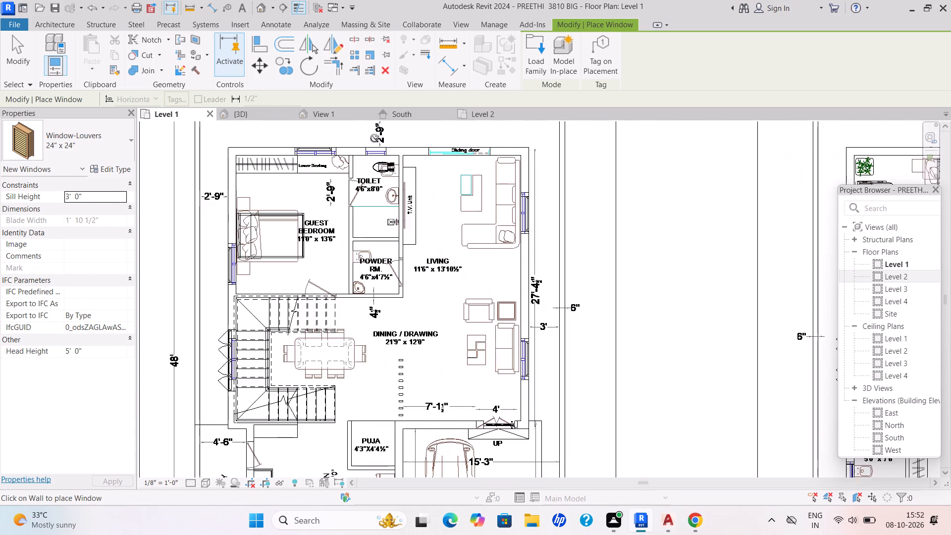
scroll(374, 138, up, 8)
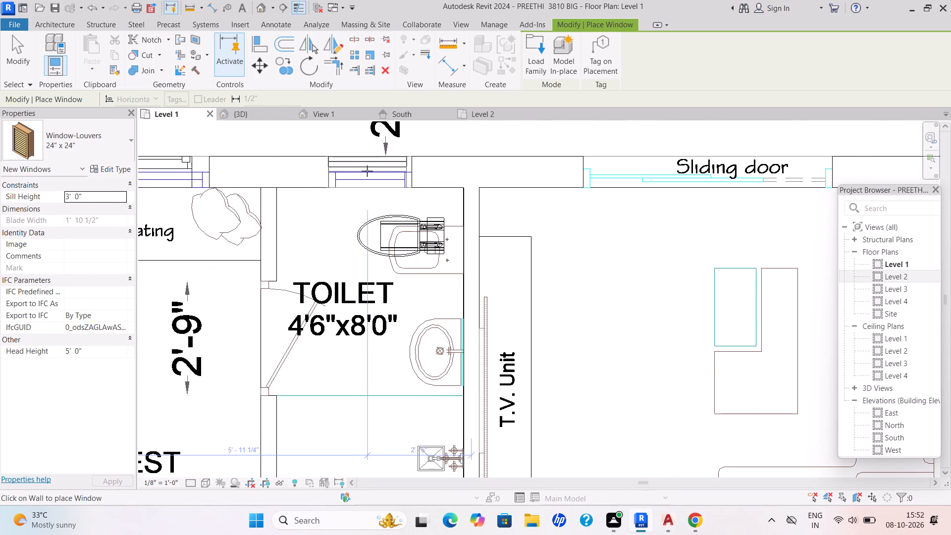
click(370, 168)
Examine the ground-, first- and second-floor plans for any remaining window openings and end window placement.
scroll(426, 147, down, 9)
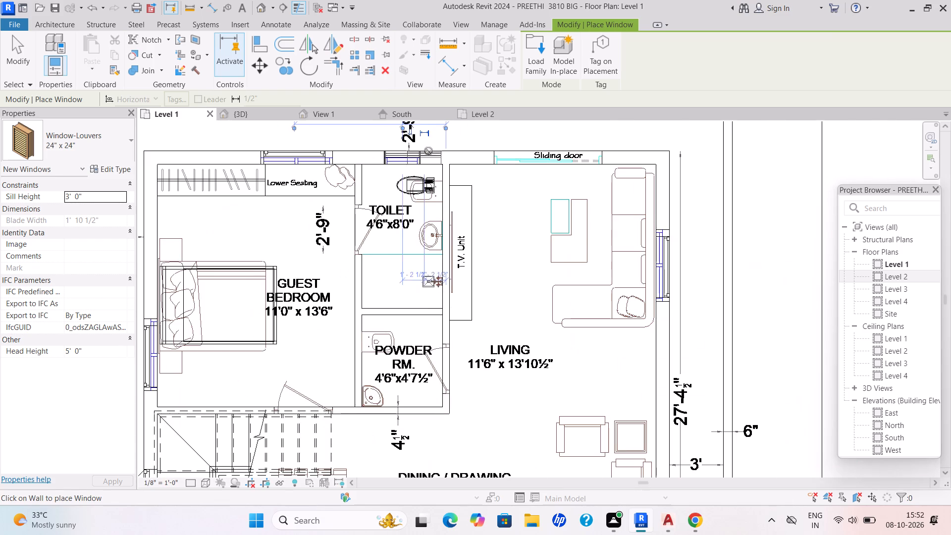
scroll(428, 151, down, 4)
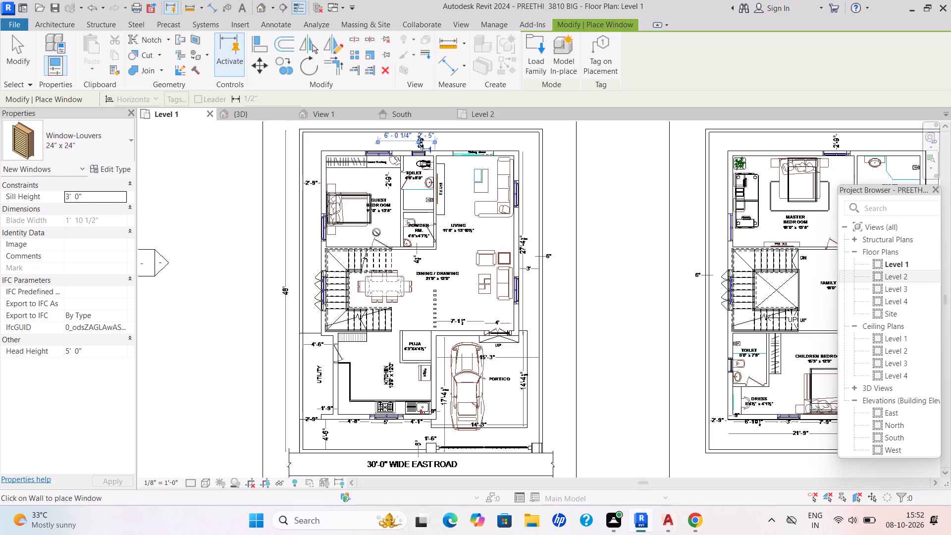
scroll(378, 232, up, 2)
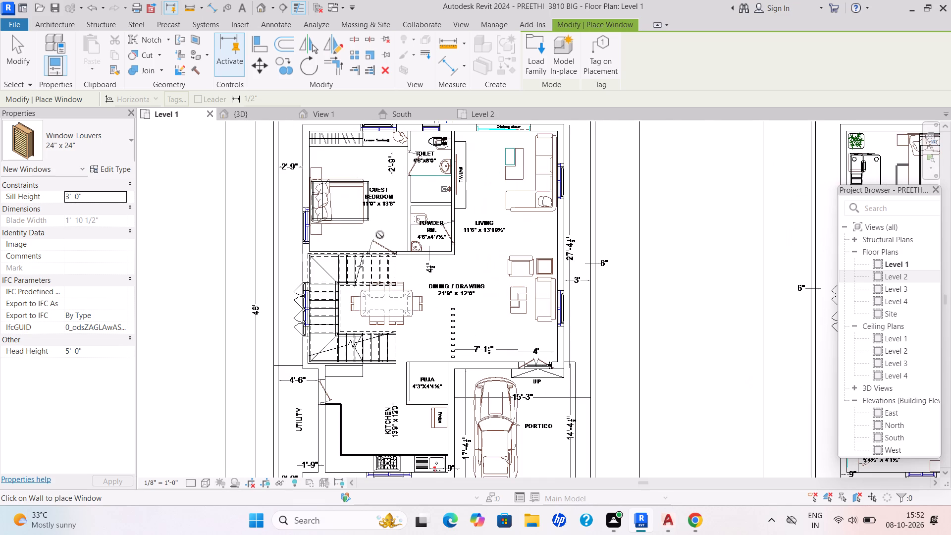
scroll(380, 235, down, 2)
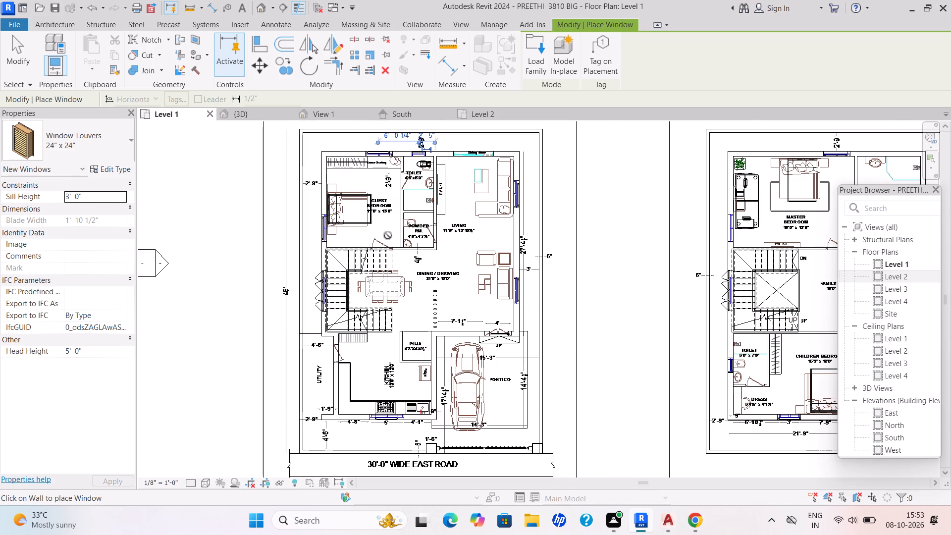
scroll(435, 239, down, 3)
middle_drag(597, 241, 353, 282)
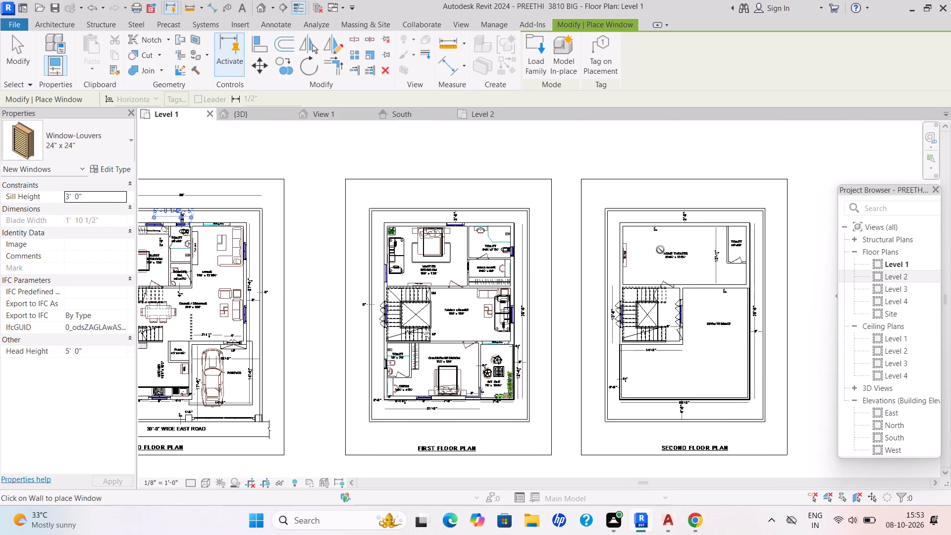
scroll(755, 249, up, 6)
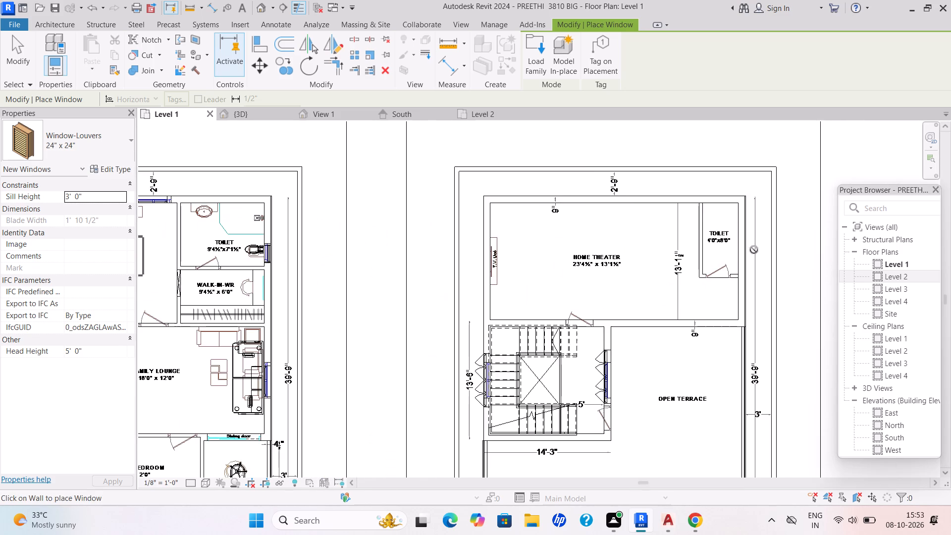
scroll(712, 206, up, 1)
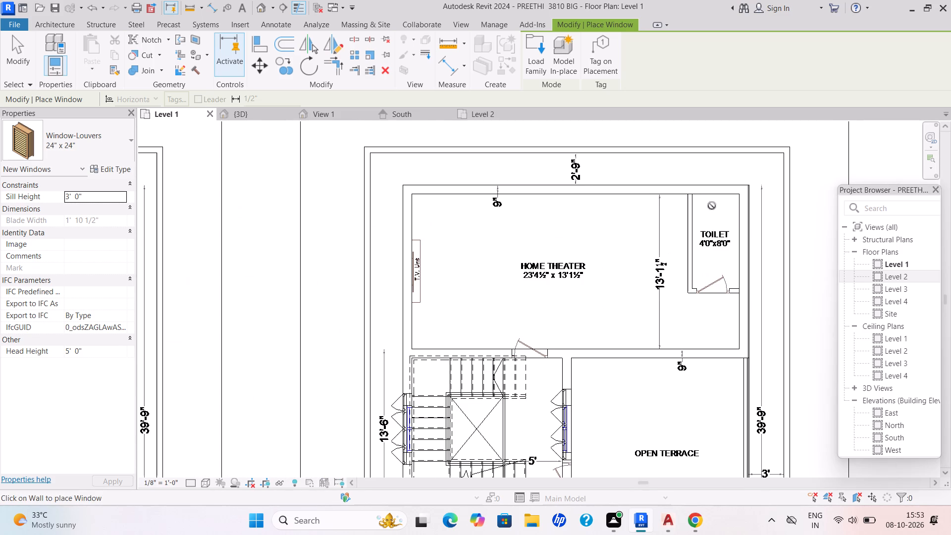
scroll(636, 255, down, 2)
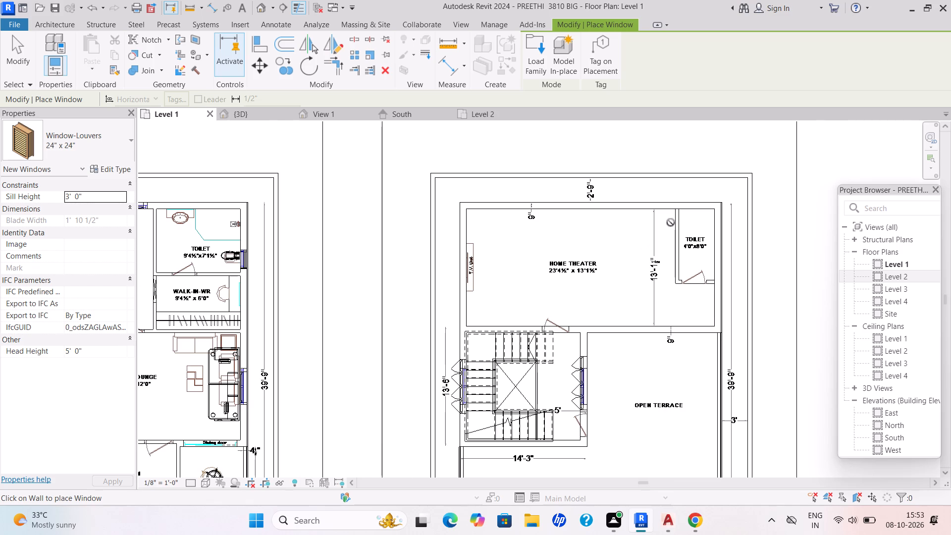
key(Escape)
key(Escape)
Inspect the second floor around the home theater and open terrace, in plan and in the 3D view.
scroll(538, 263, down, 3)
middle_drag(545, 262, 578, 237)
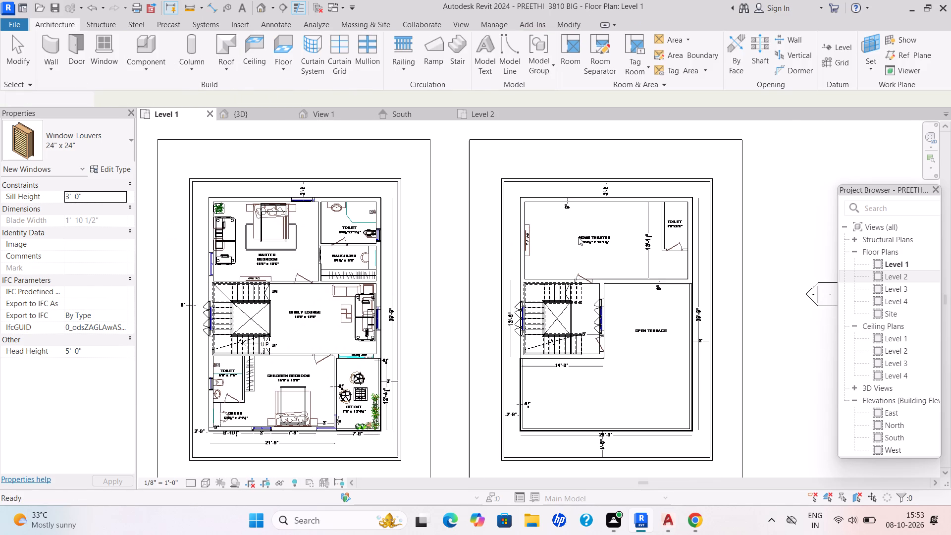
scroll(578, 237, up, 2)
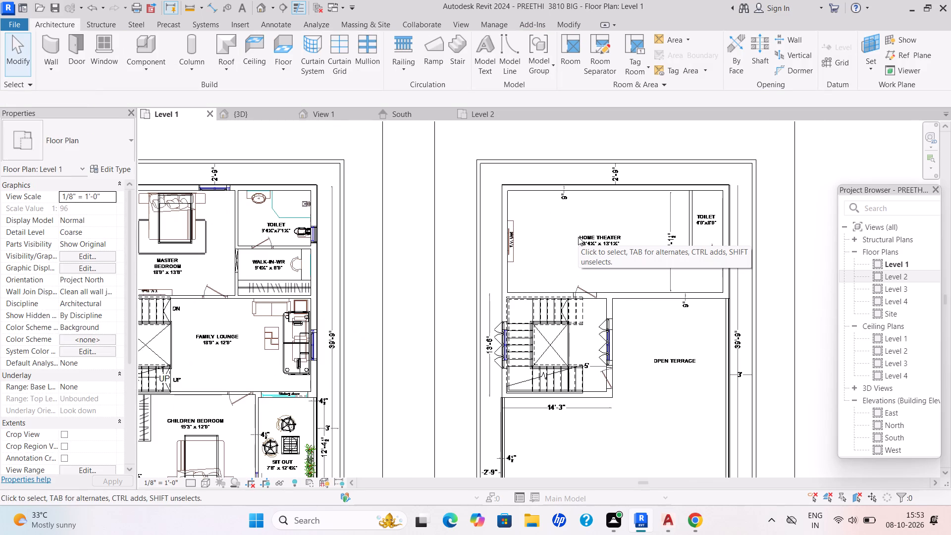
click(258, 114)
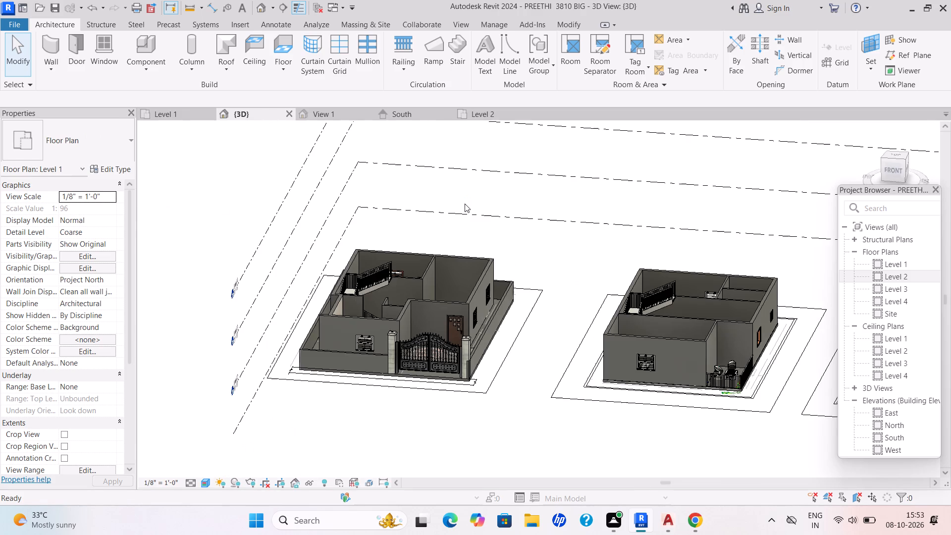
scroll(562, 269, down, 4)
middle_drag(549, 283, 465, 278)
scroll(746, 284, up, 3)
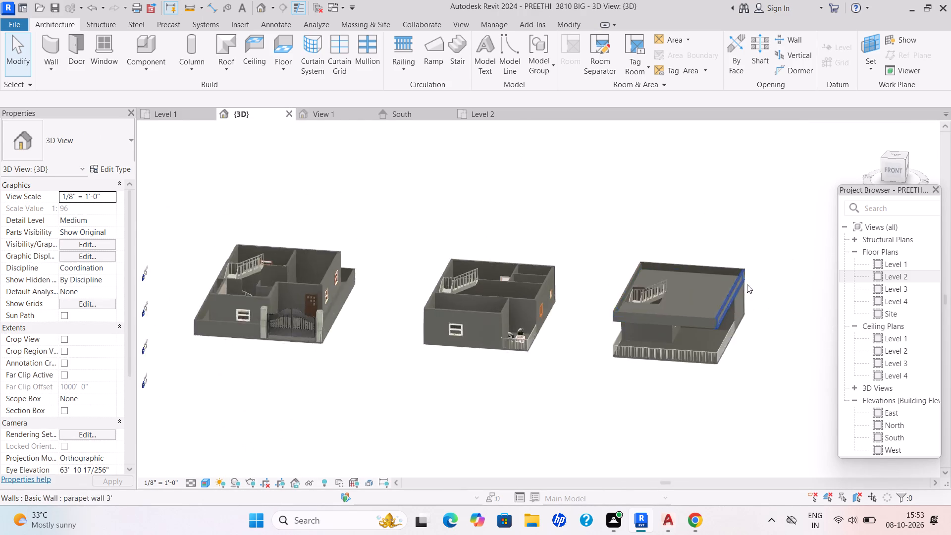
scroll(747, 284, up, 5)
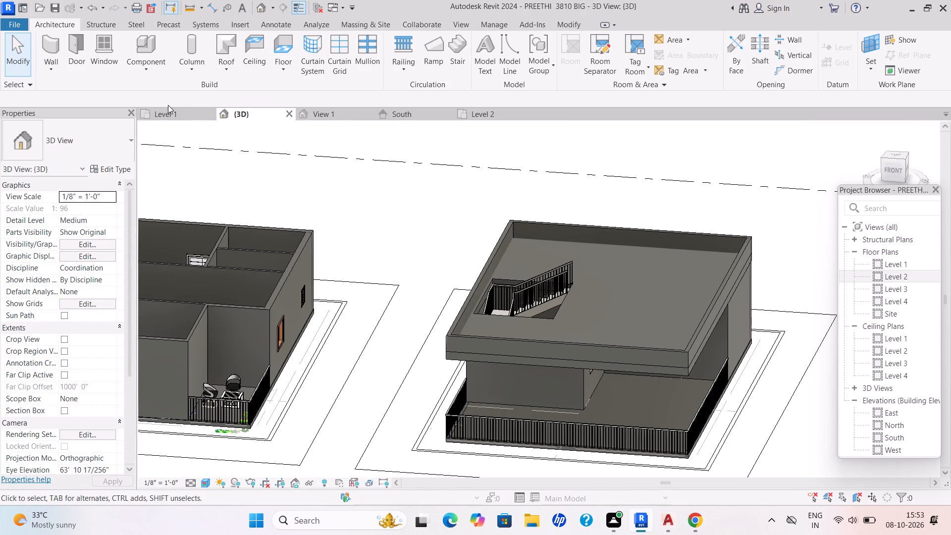
In the Level 1 plan, start door placement and duplicate the Single-Flush 30" x 80" door type as "door 3'".
click(168, 117)
scroll(273, 48, down, 2)
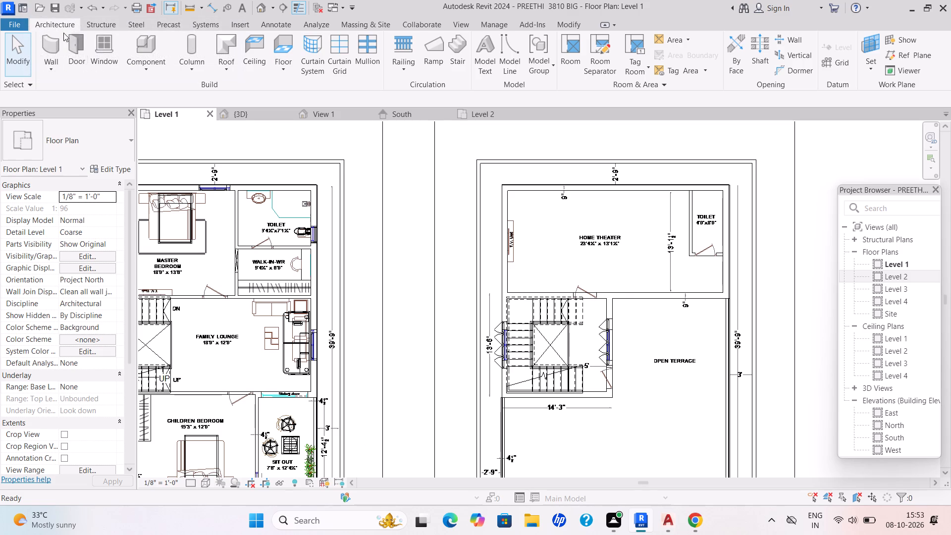
click(73, 41)
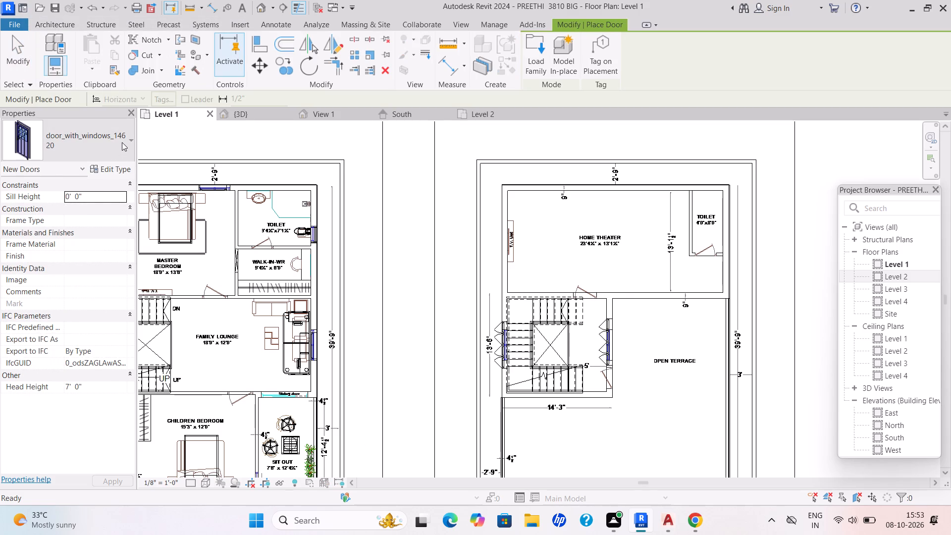
click(130, 144)
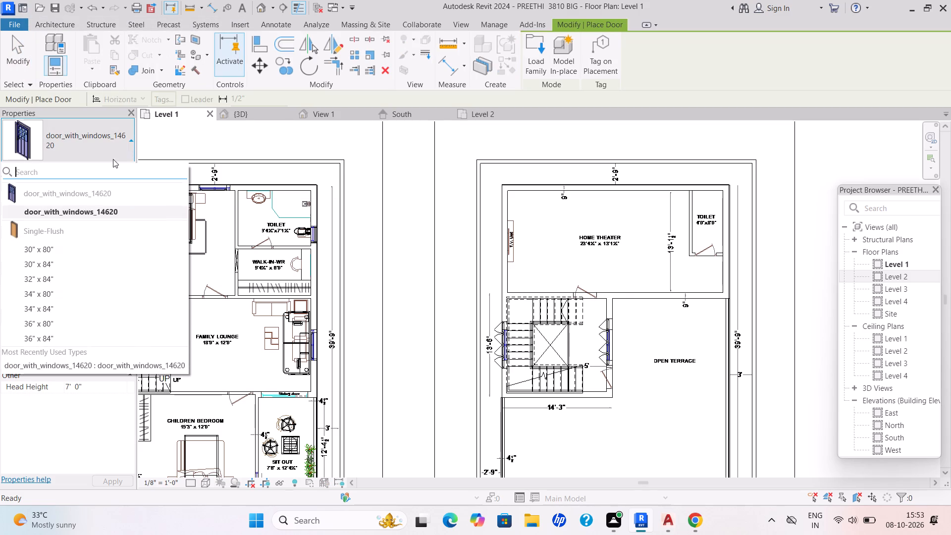
click(66, 252)
click(112, 168)
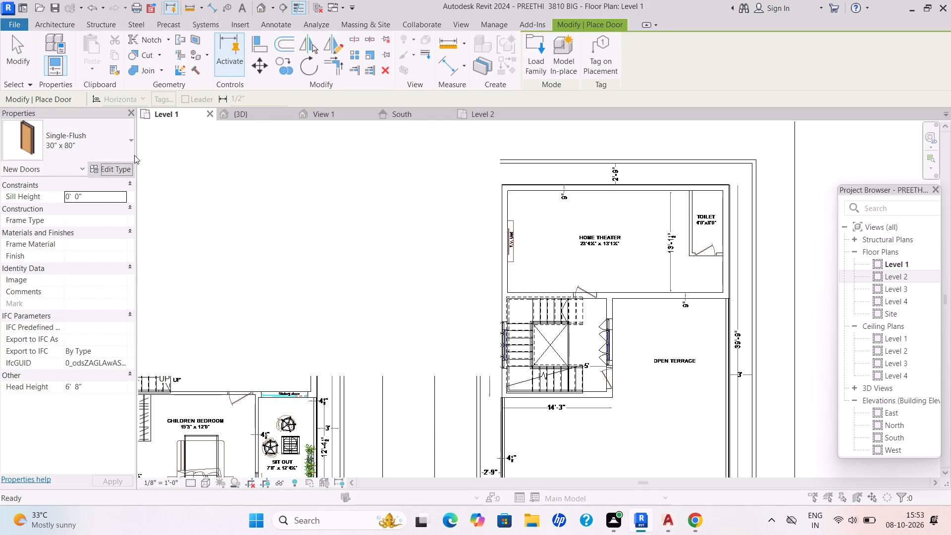
click(783, 114)
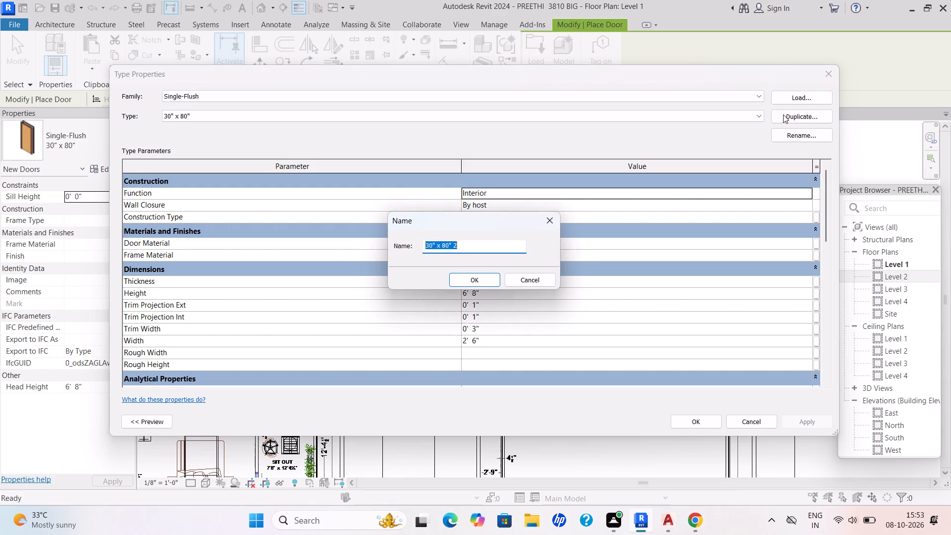
key(BackSpace)
text(door 3')
key(Return)
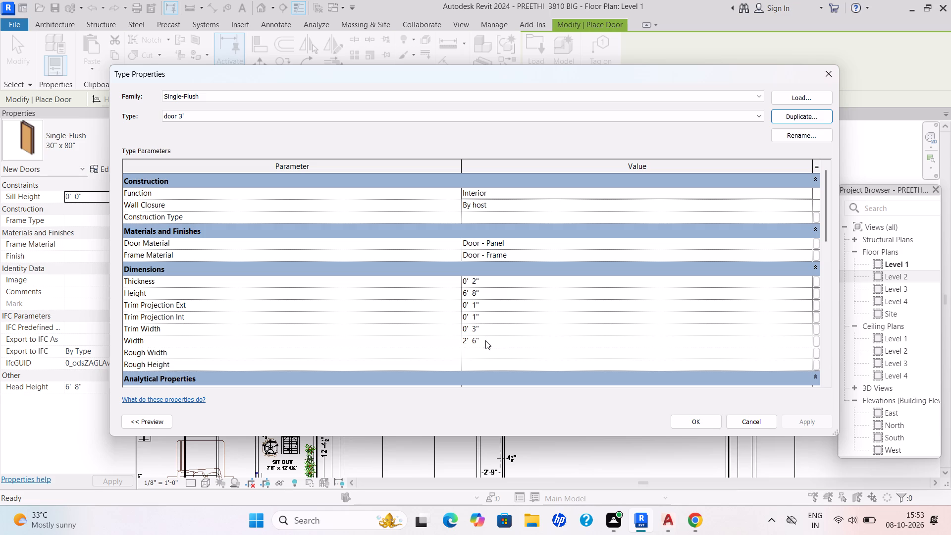
Set the new door type's width to 3' and apply it for placement.
drag(481, 339, 464, 338)
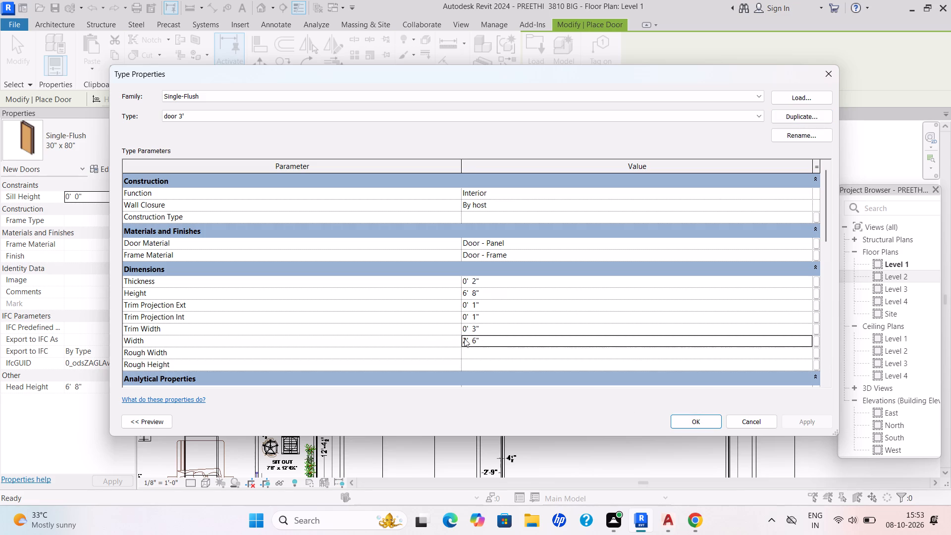
drag(464, 338, 436, 338)
key(BackSpace)
text(3')
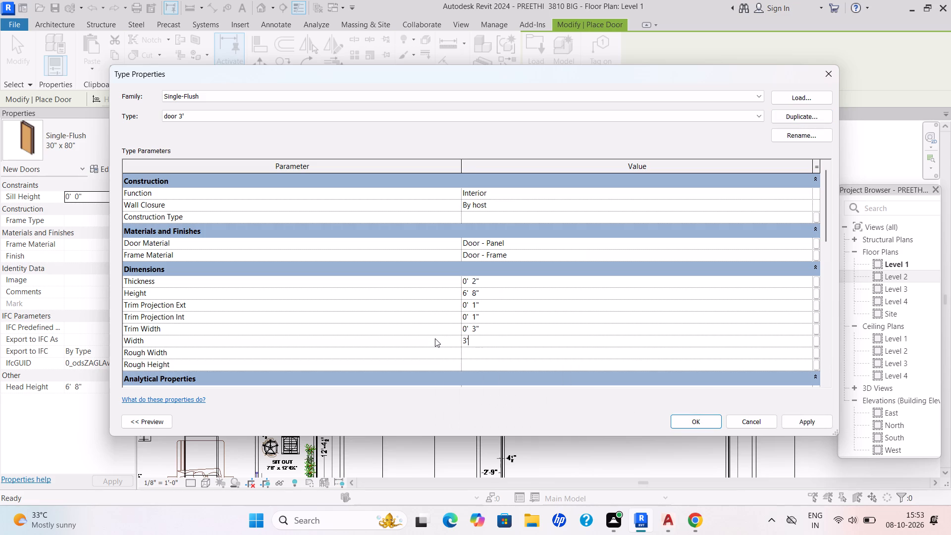
key(Return)
click(822, 420)
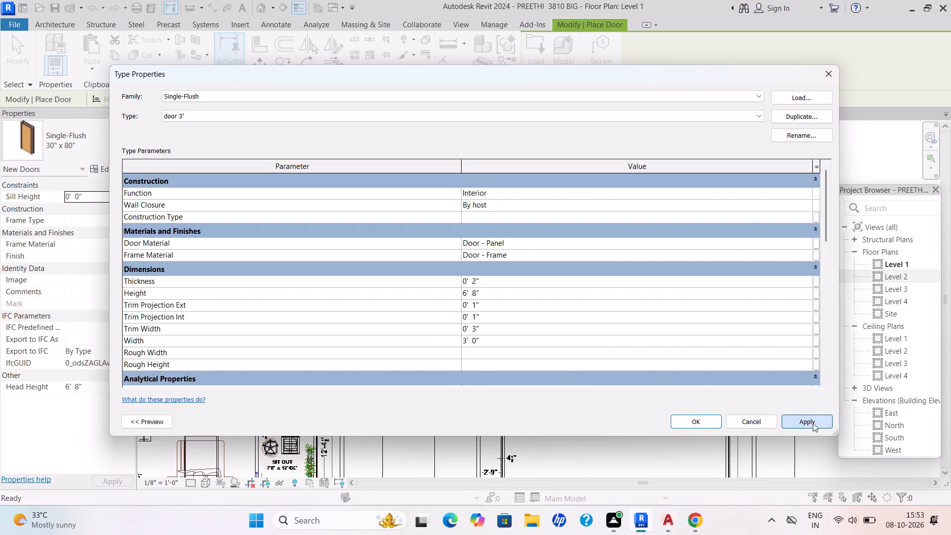
click(692, 423)
Place a 3' door in the ground-floor guest bedroom's opening beside the stairs, about 7'-11" from the living room wall.
scroll(407, 147, down, 4)
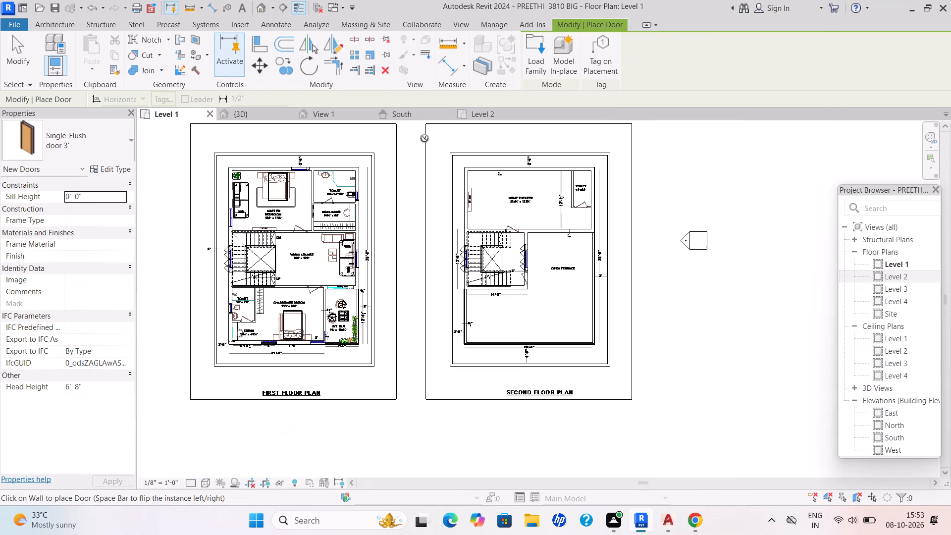
scroll(301, 214, down, 1)
middle_drag(323, 219, 468, 224)
scroll(468, 223, up, 2)
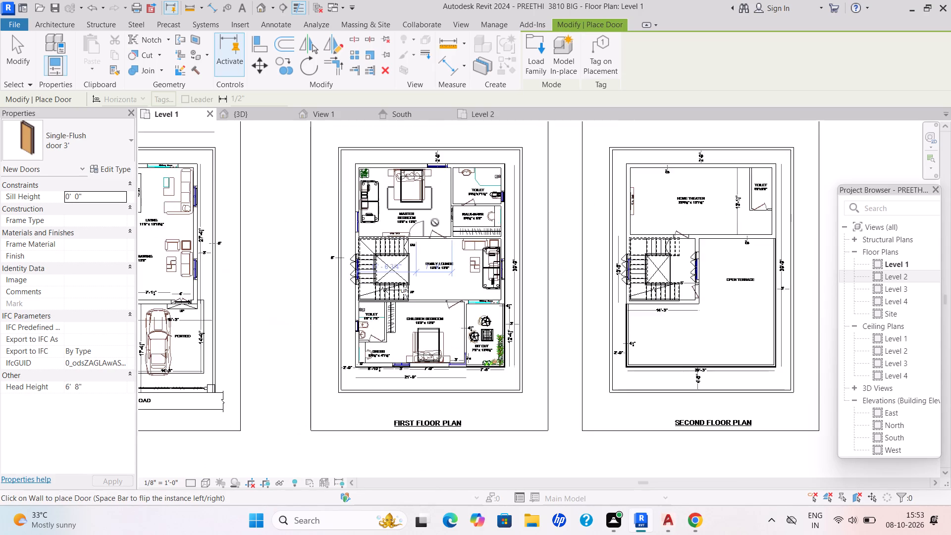
scroll(435, 222, down, 2)
middle_drag(448, 230, 700, 210)
scroll(698, 211, down, 1)
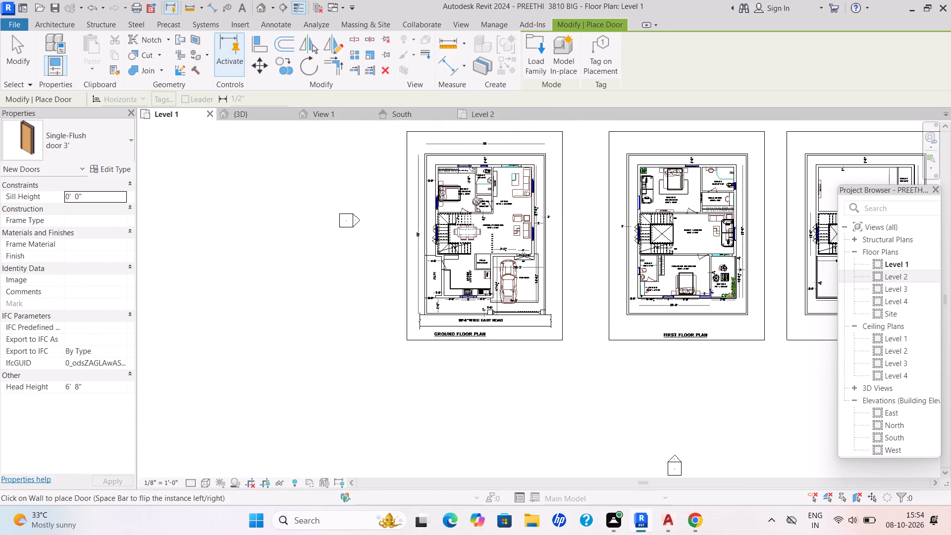
scroll(476, 202, up, 8)
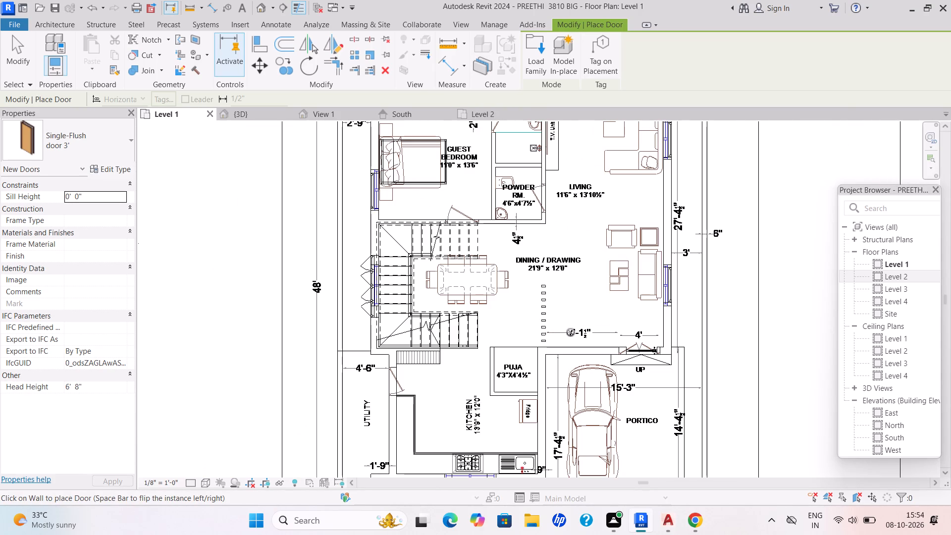
middle_drag(571, 332, 450, 379)
scroll(571, 332, down, 1)
scroll(449, 379, down, 1)
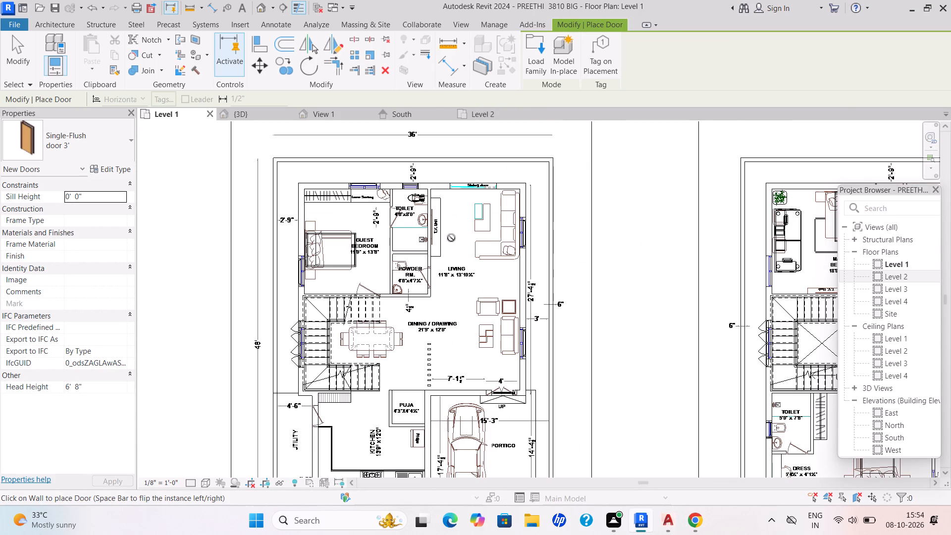
scroll(423, 265, up, 1)
middle_drag(420, 275, 536, 197)
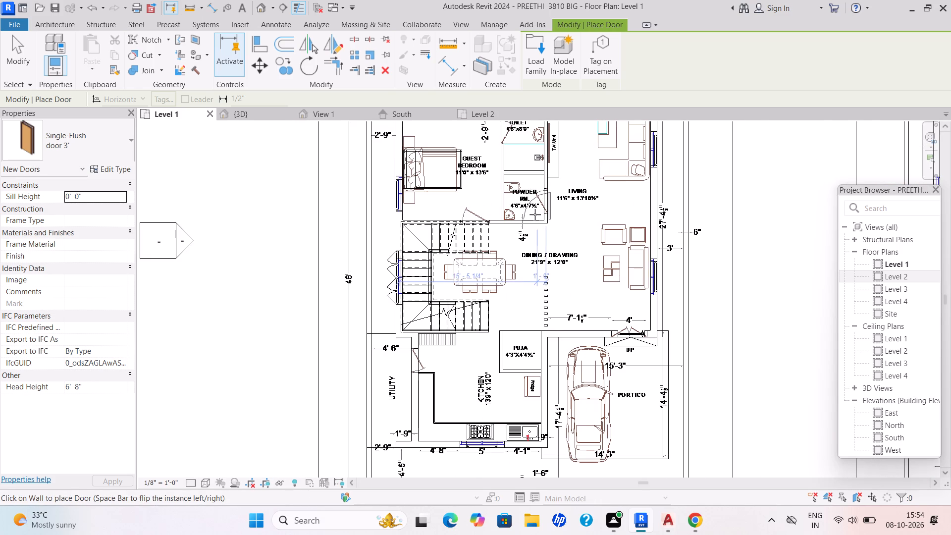
middle_drag(484, 348, 479, 347)
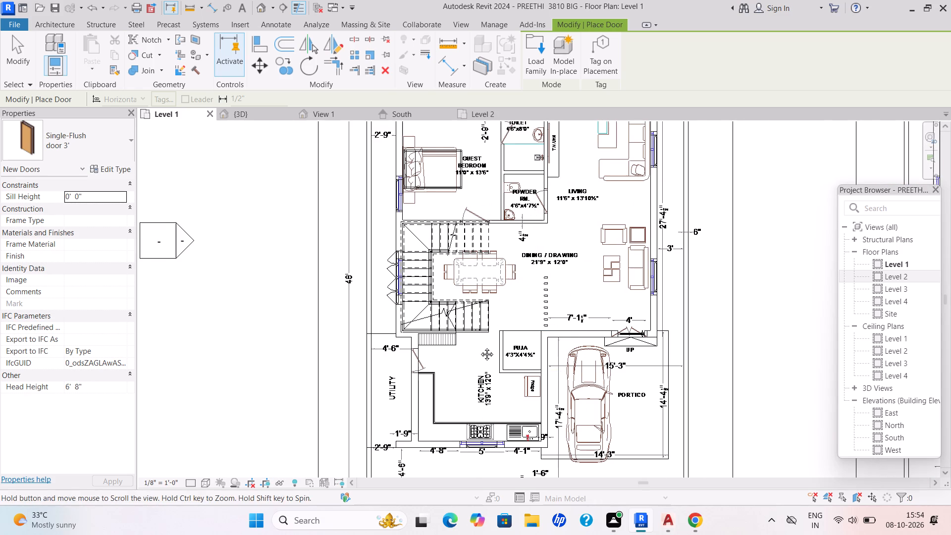
middle_drag(479, 347, 504, 267)
scroll(508, 375, up, 3)
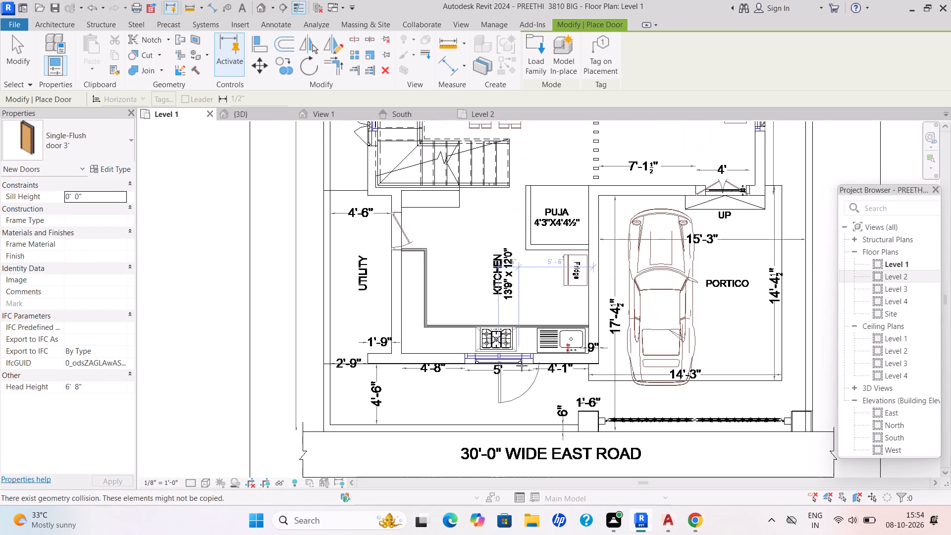
scroll(540, 343, down, 3)
middle_drag(591, 294, 504, 370)
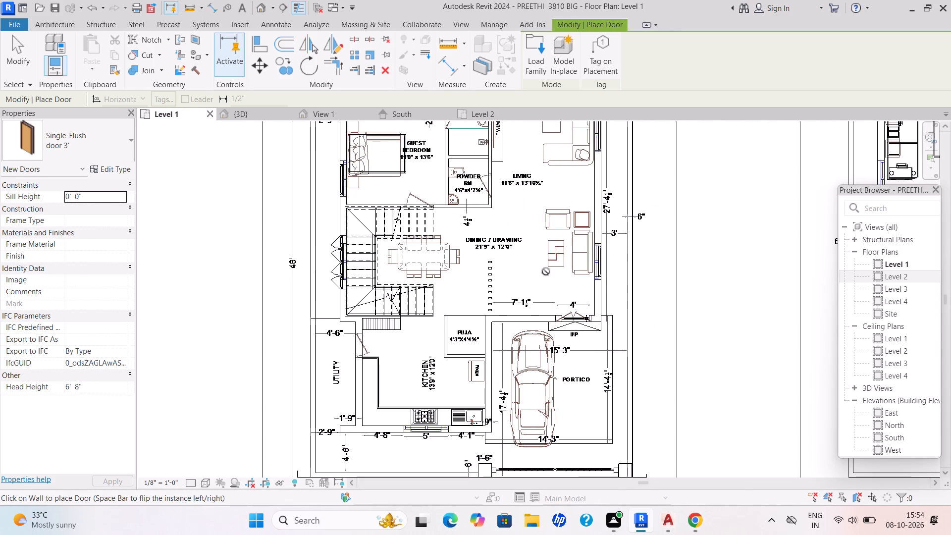
middle_drag(531, 206, 525, 229)
scroll(525, 229, up, 2)
scroll(351, 229, up, 5)
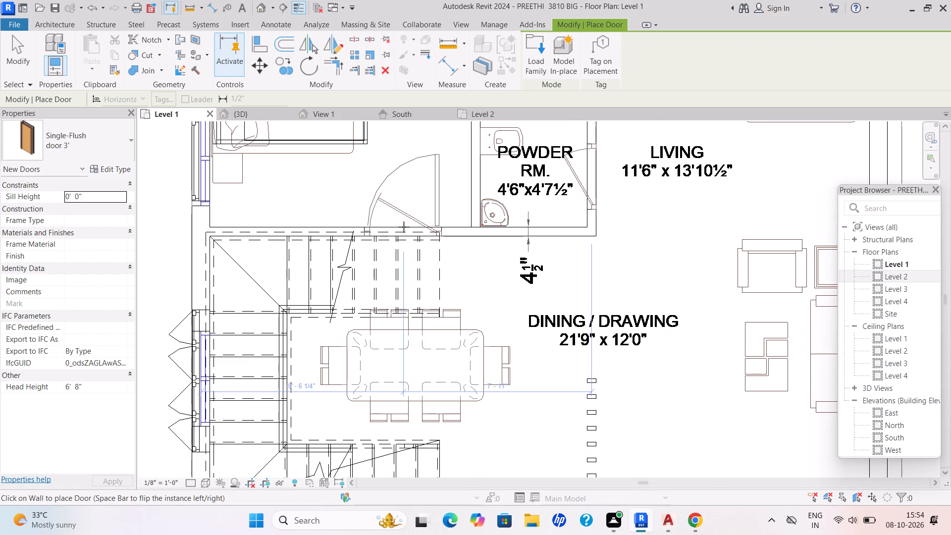
click(404, 227)
Place a 3' door in the powder room's wall facing the living room, flipped to swing inward, about 2'-6" from the dining-side wall.
middle_drag(494, 206, 443, 249)
scroll(450, 244, down, 1)
middle_drag(510, 214, 508, 217)
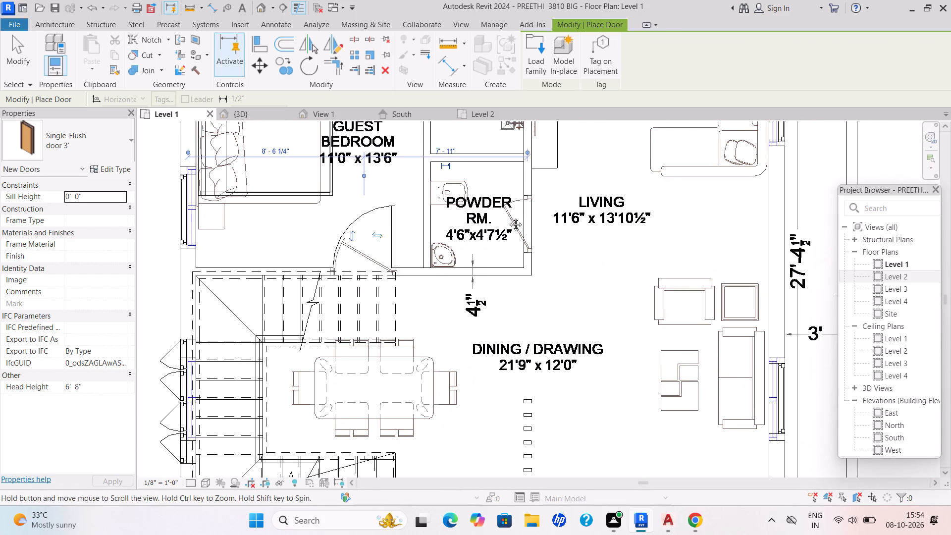
middle_drag(508, 217, 469, 273)
key(space)
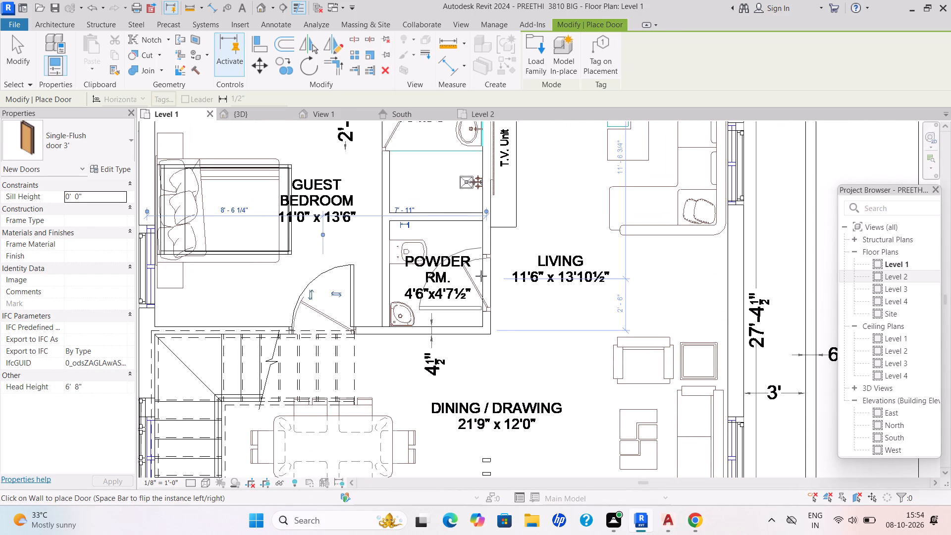
click(481, 276)
Place a flipped 3' door between the first-floor master bedroom and family lounge, about 2'-9" from the walk-in wardrobe wall.
scroll(490, 269, down, 1)
middle_drag(490, 269, 451, 305)
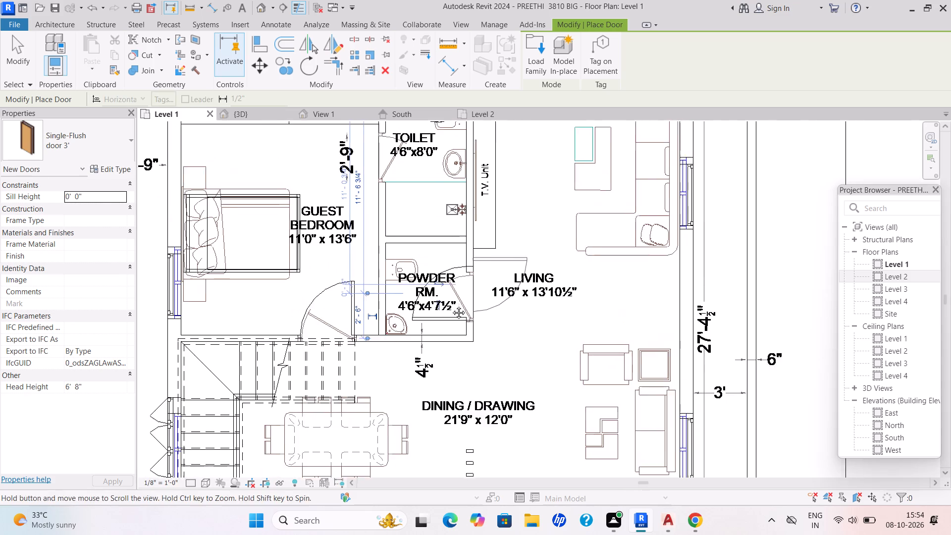
middle_drag(451, 305, 447, 309)
scroll(447, 309, down, 1)
scroll(498, 277, down, 3)
middle_drag(503, 281, 461, 268)
scroll(459, 268, down, 2)
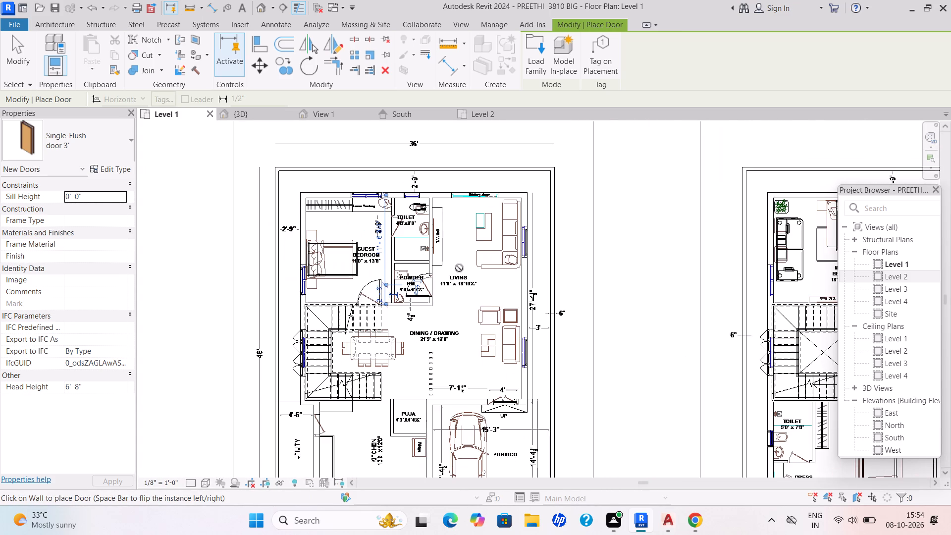
middle_drag(459, 268, 372, 208)
middle_drag(687, 282, 521, 254)
scroll(637, 211, up, 1)
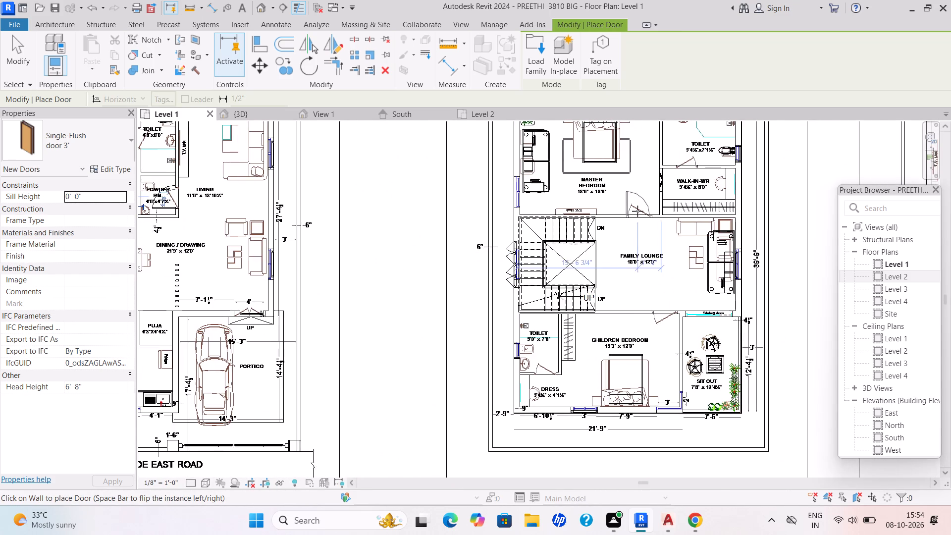
scroll(637, 211, up, 2)
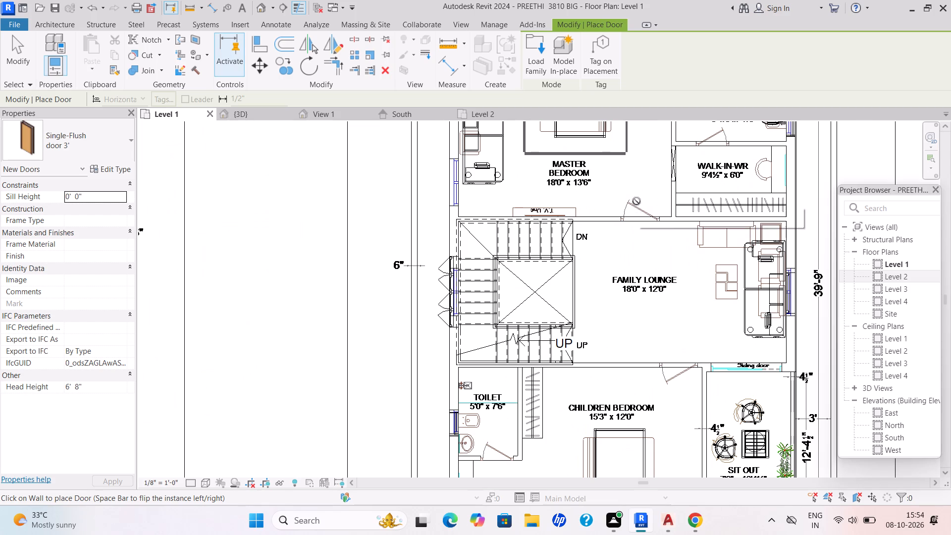
key(space)
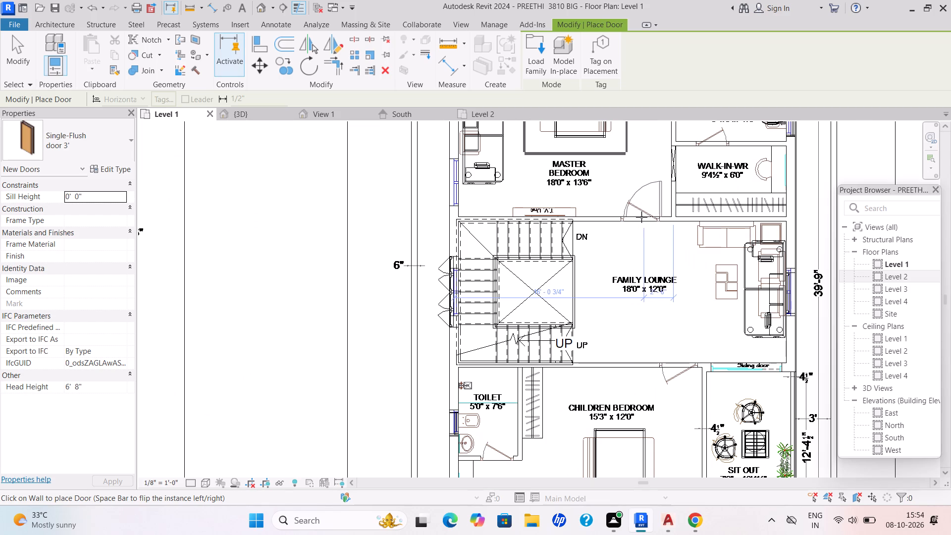
scroll(645, 213, up, 4)
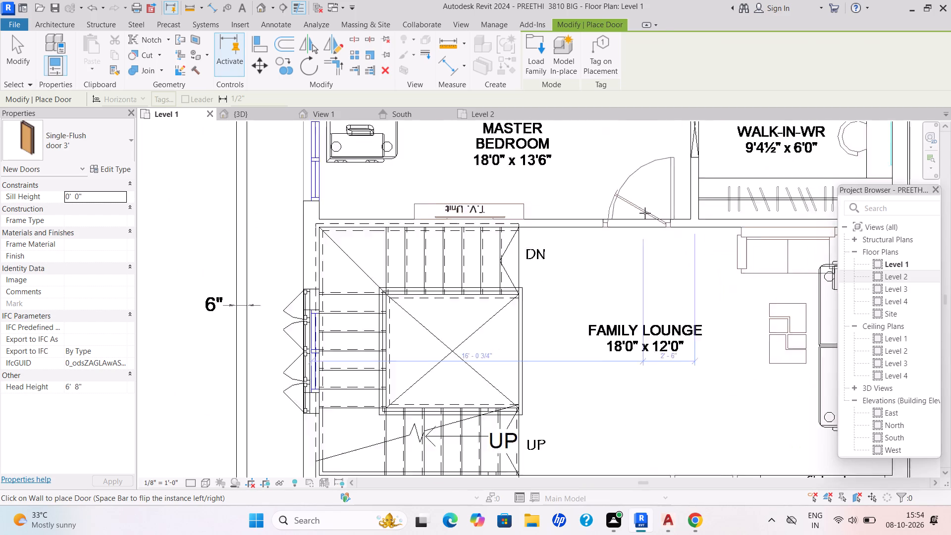
scroll(645, 213, up, 2)
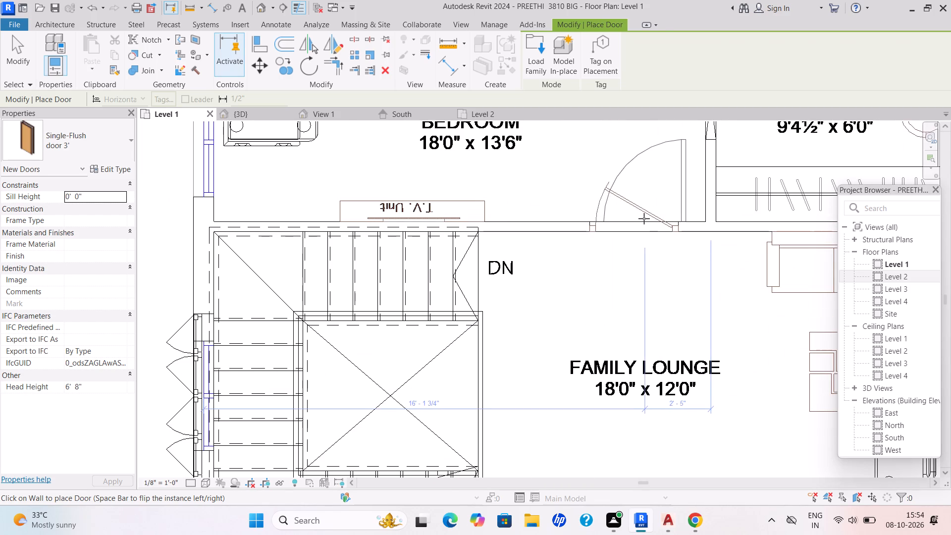
click(635, 217)
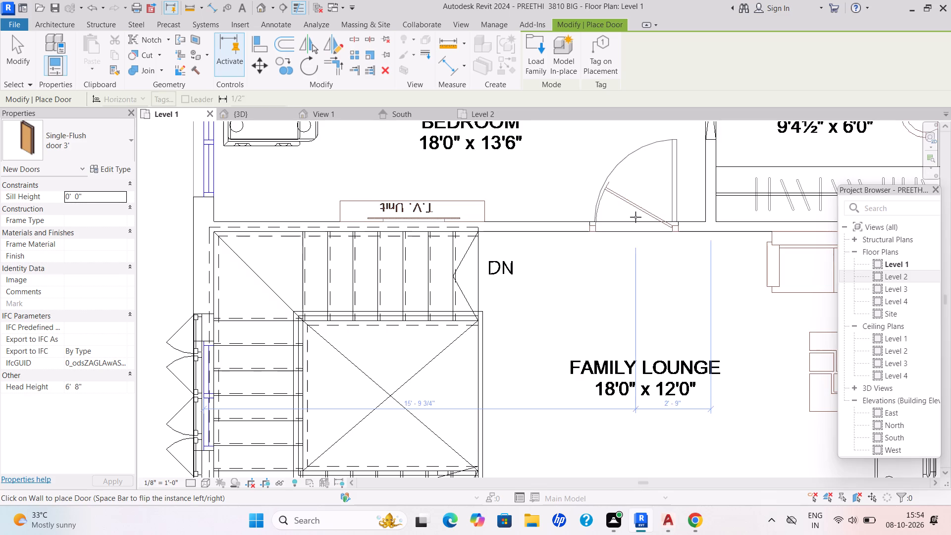
Place a flipped 3' door between the family lounge and children bedroom, about 2'-0" from the sit-out wall.
scroll(666, 216, down, 9)
middle_drag(681, 235, 614, 185)
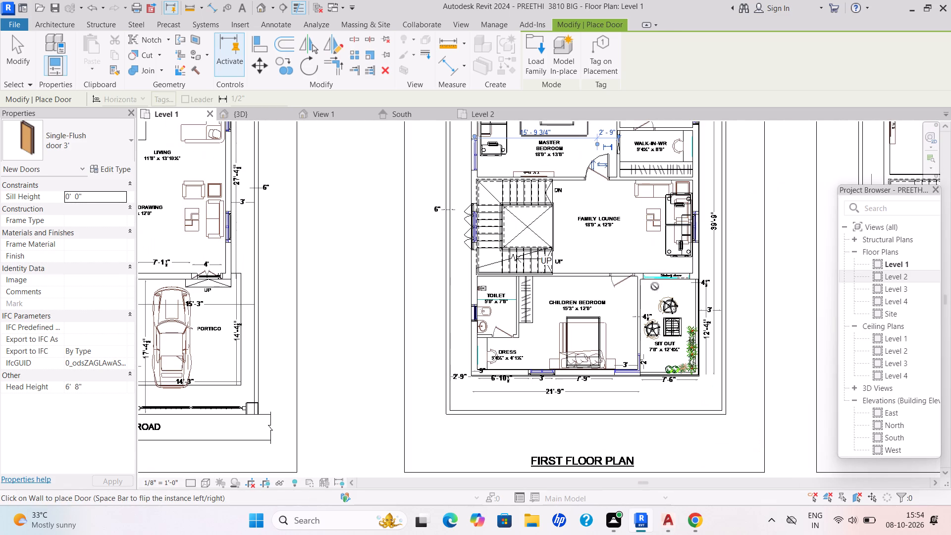
scroll(674, 274, up, 4)
scroll(675, 280, down, 2)
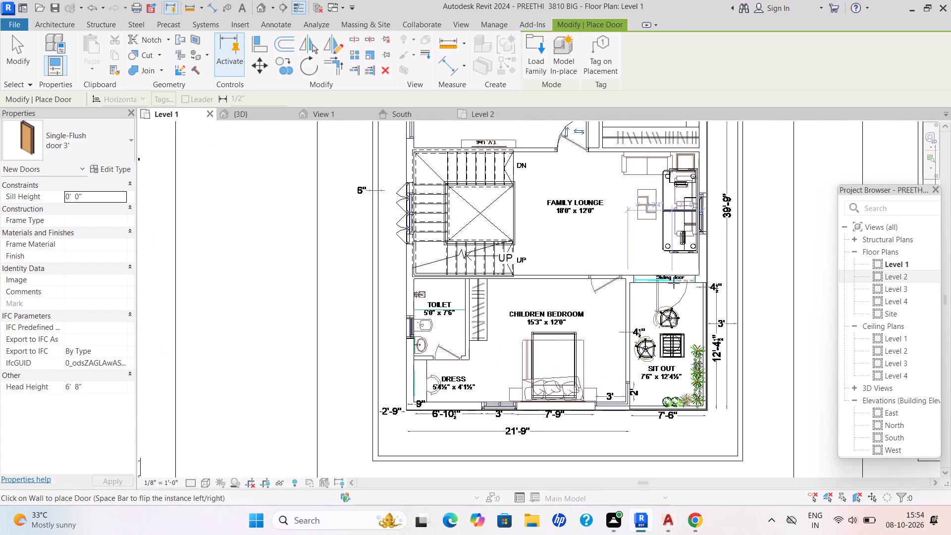
scroll(674, 283, down, 4)
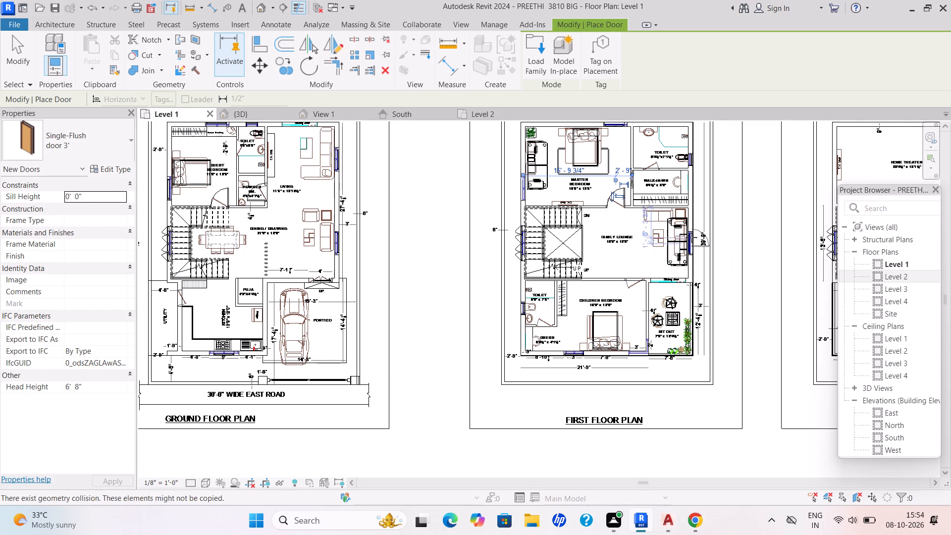
middle_drag(681, 244, 597, 264)
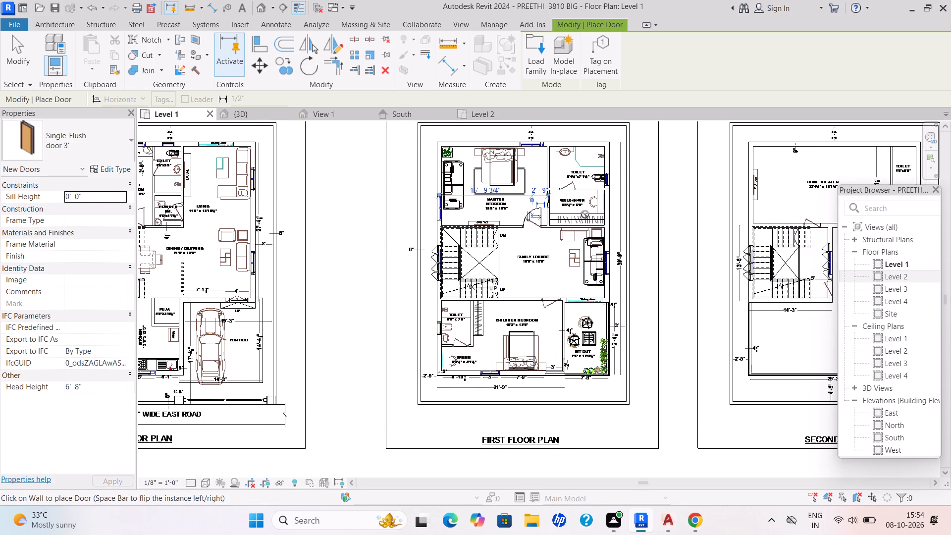
scroll(577, 309, up, 4)
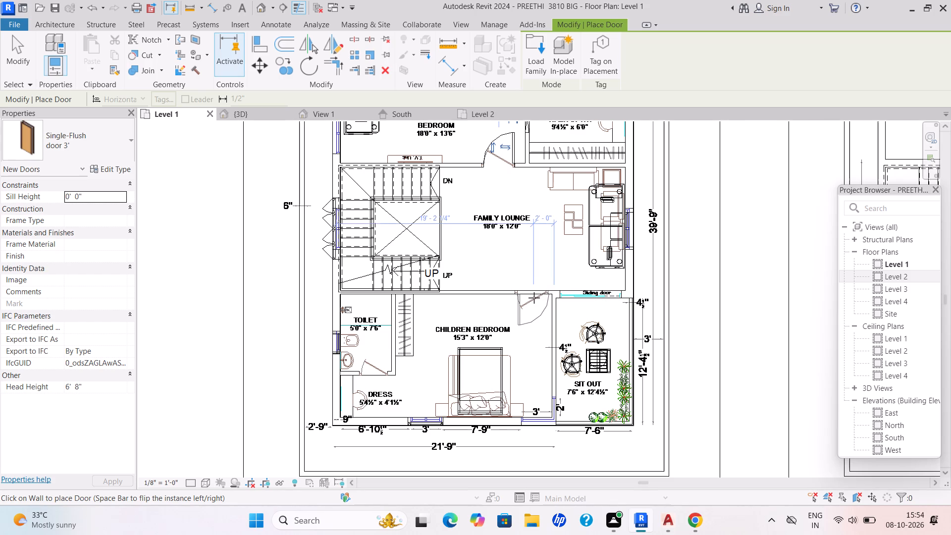
key(space)
click(534, 298)
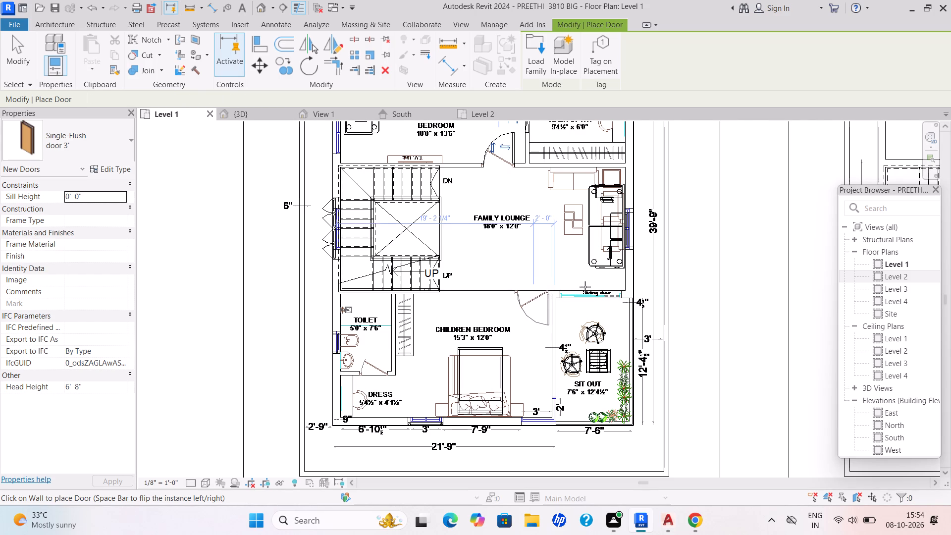
Switch to the Single-Flush 30" x 80" door type and duplicate it as "door 2'6"".
scroll(587, 287, down, 2)
middle_drag(587, 287, 576, 265)
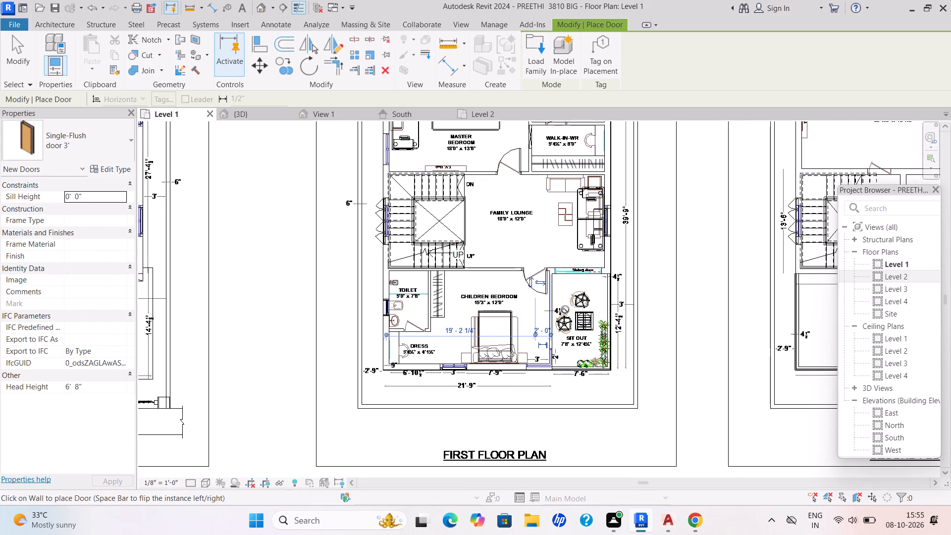
middle_drag(564, 311, 510, 356)
scroll(519, 350, down, 1)
scroll(529, 342, up, 1)
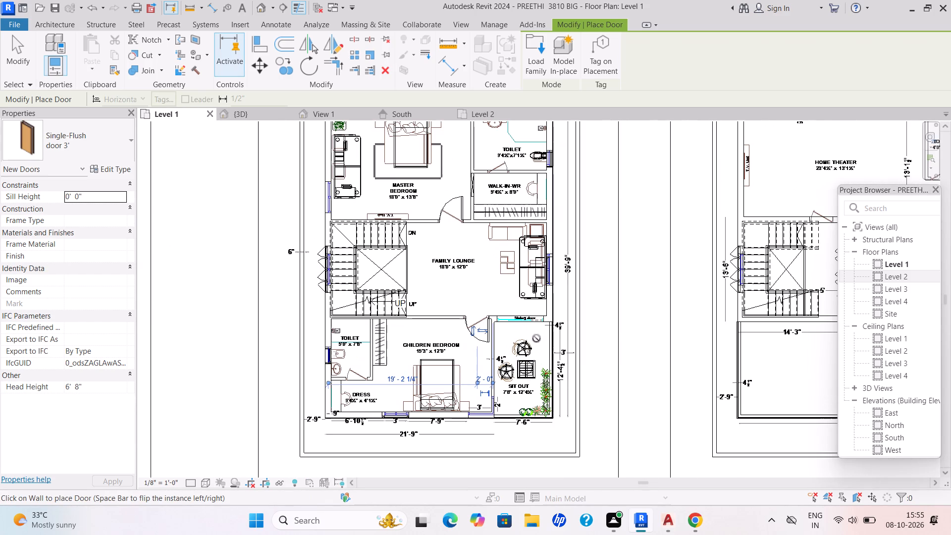
middle_drag(535, 340, 510, 408)
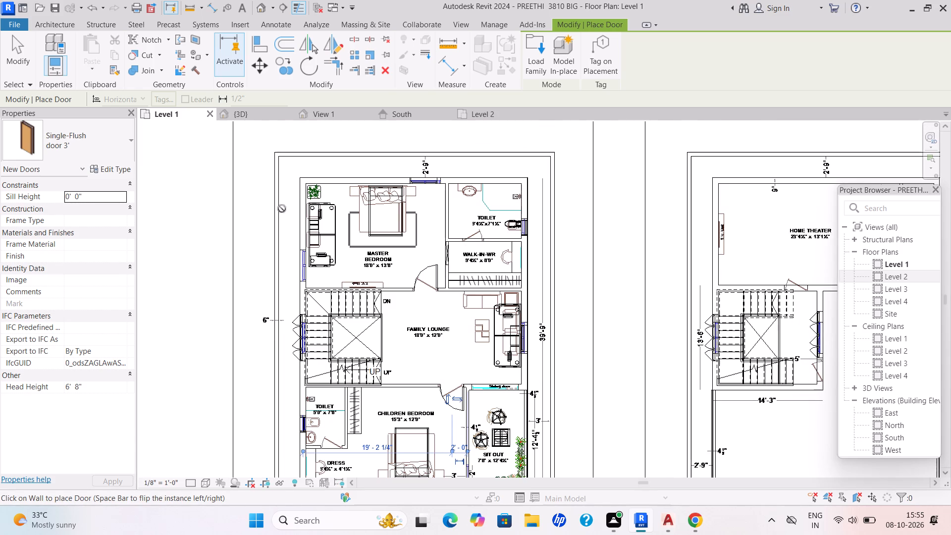
click(130, 146)
click(71, 246)
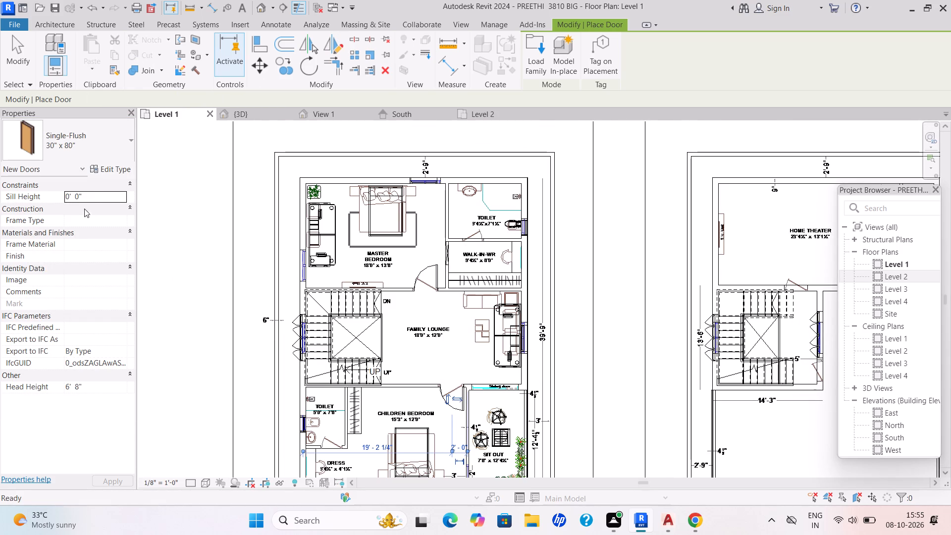
click(104, 173)
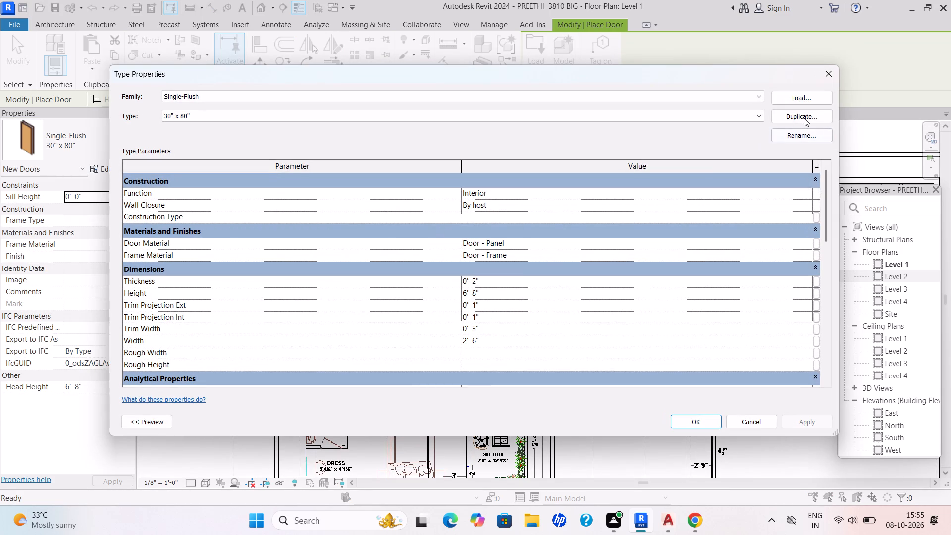
click(804, 118)
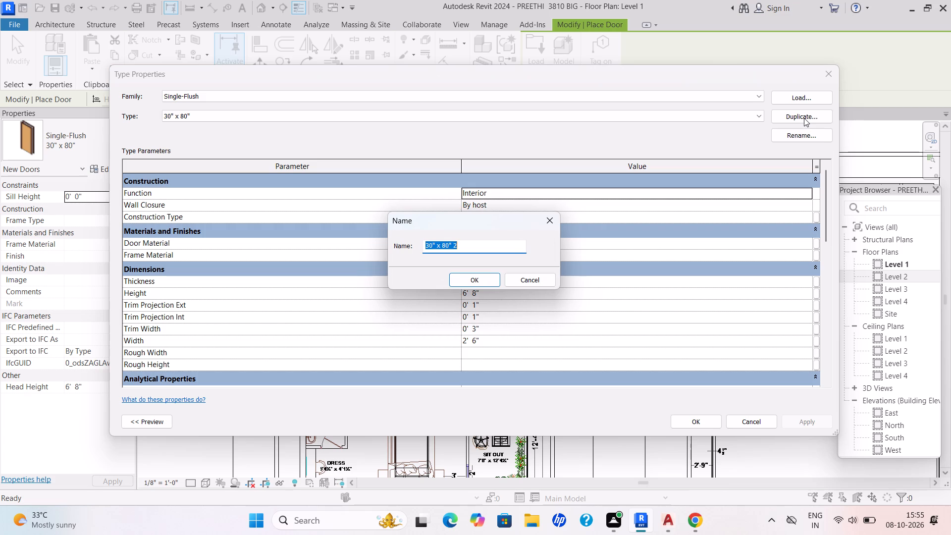
key(BackSpace)
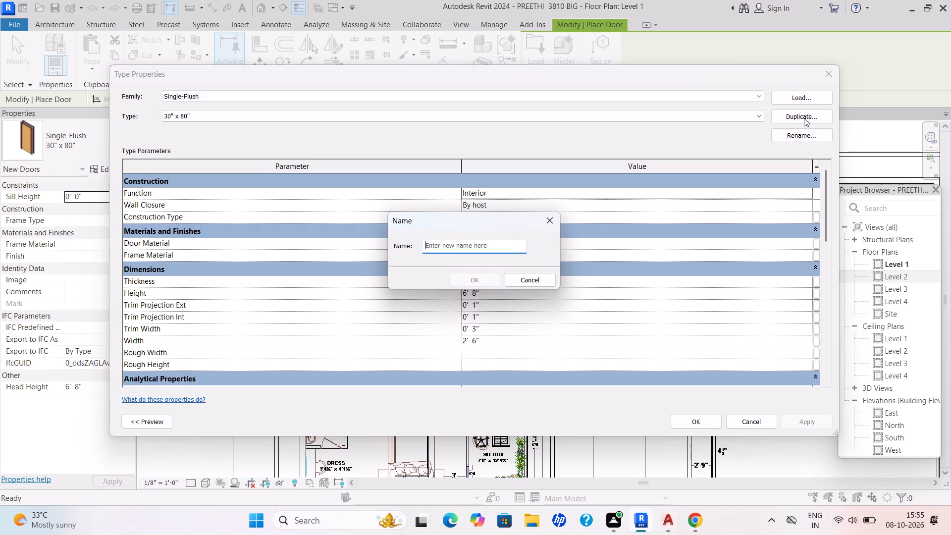
key(2)
key(BackSpace)
text(door 2'6")
key(Return)
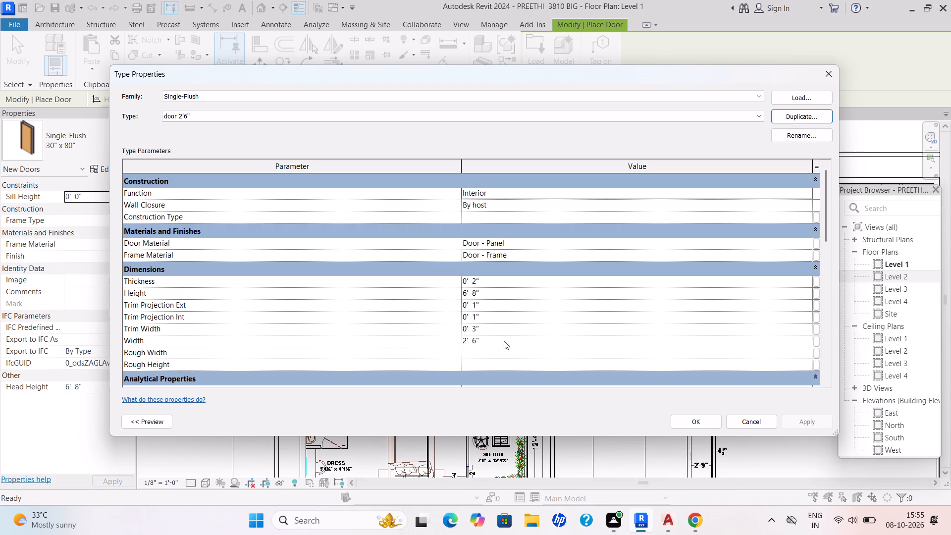
Place a flipped "door 2'6"" between the first-floor master bedroom's toilet and walk-in wardrobe, about 3'-2" from the bedroom-side wall.
click(689, 424)
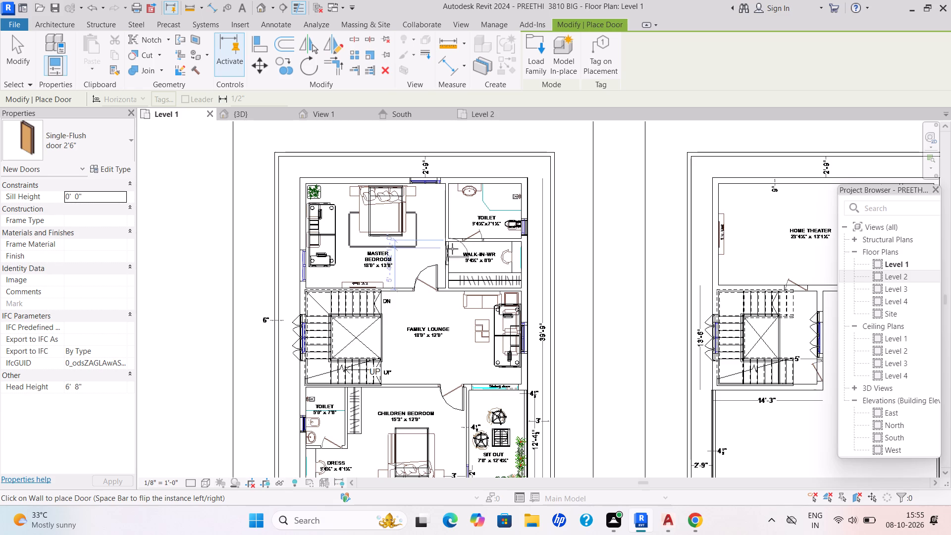
scroll(469, 232, up, 4)
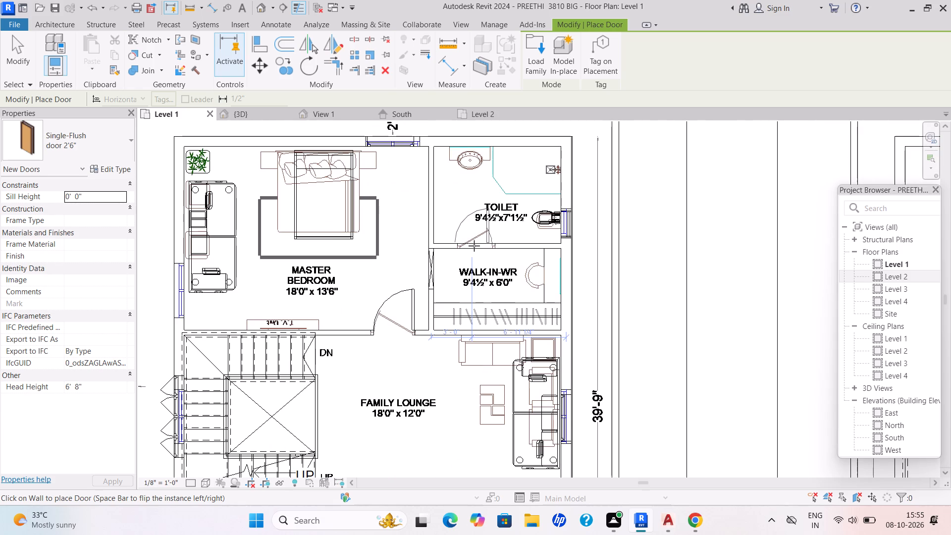
key(space)
scroll(474, 246, up, 5)
click(475, 246)
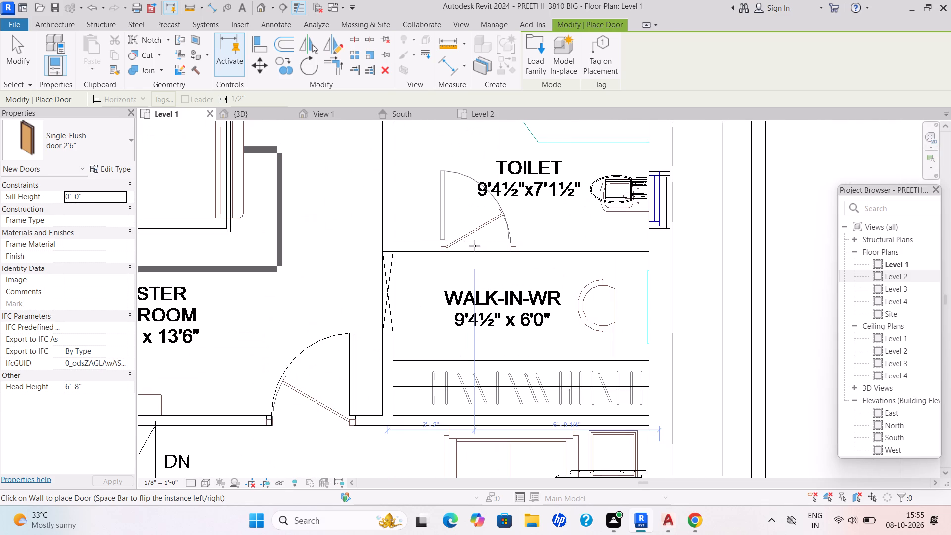
scroll(475, 251, down, 5)
middle_drag(483, 268, 496, 223)
scroll(500, 266, down, 4)
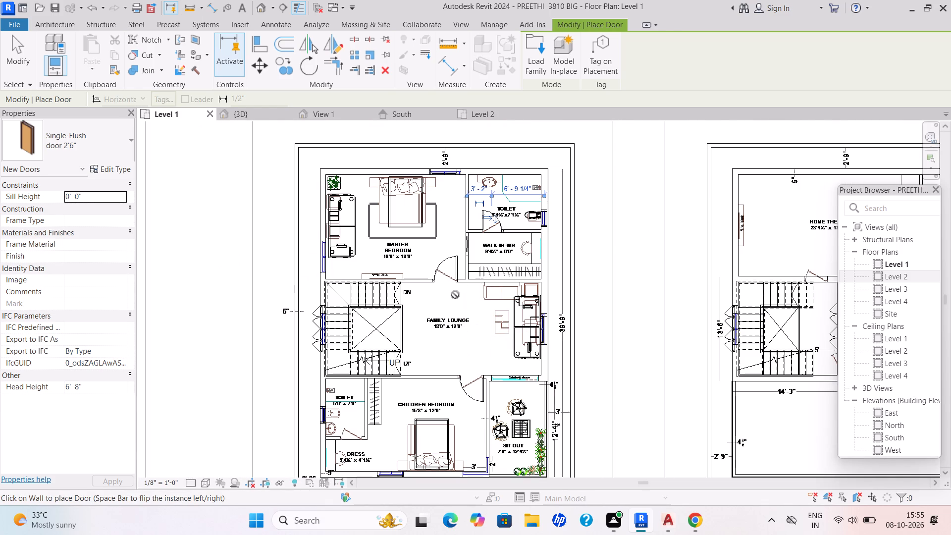
Examine the toilet and room door locations across the first-floor, second-floor and ground-floor plans.
scroll(353, 438, up, 3)
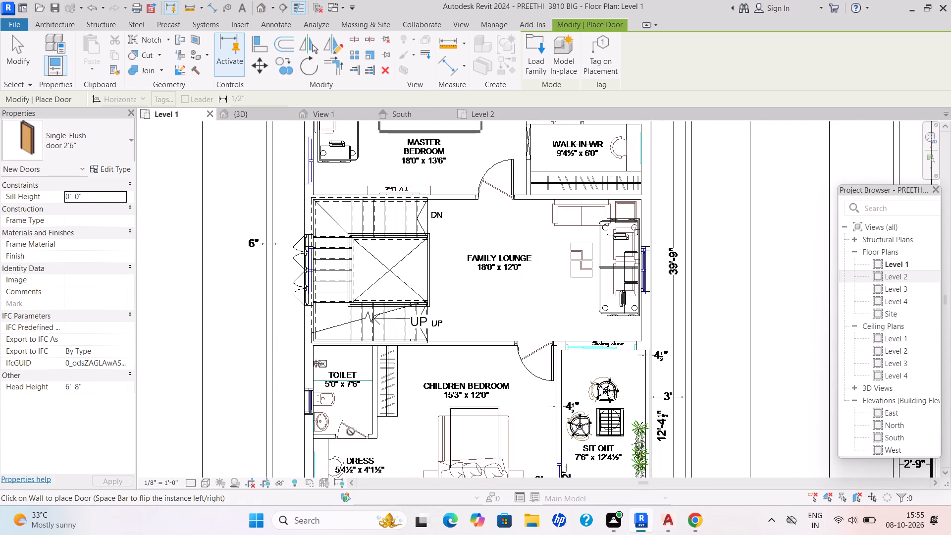
middle_drag(352, 431, 379, 352)
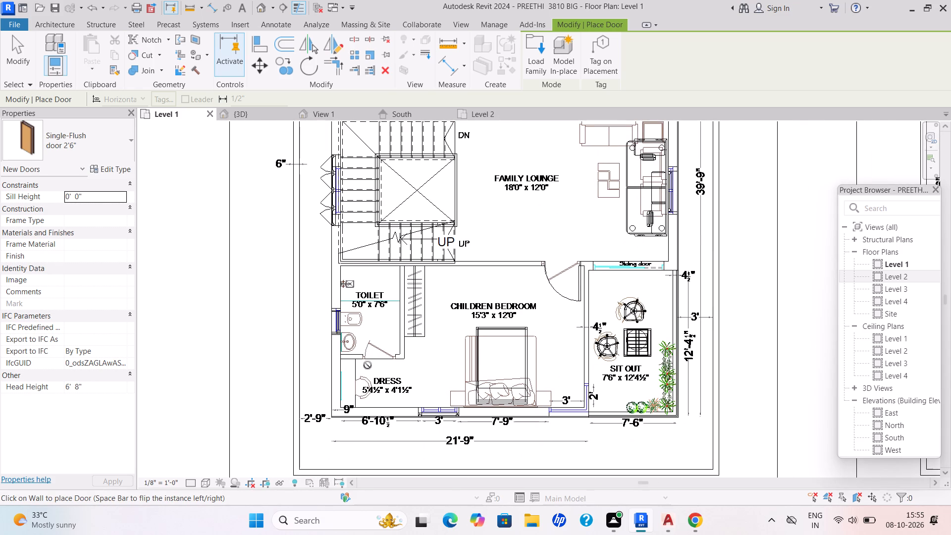
scroll(397, 351, up, 4)
scroll(434, 318, down, 8)
middle_drag(429, 317, 217, 343)
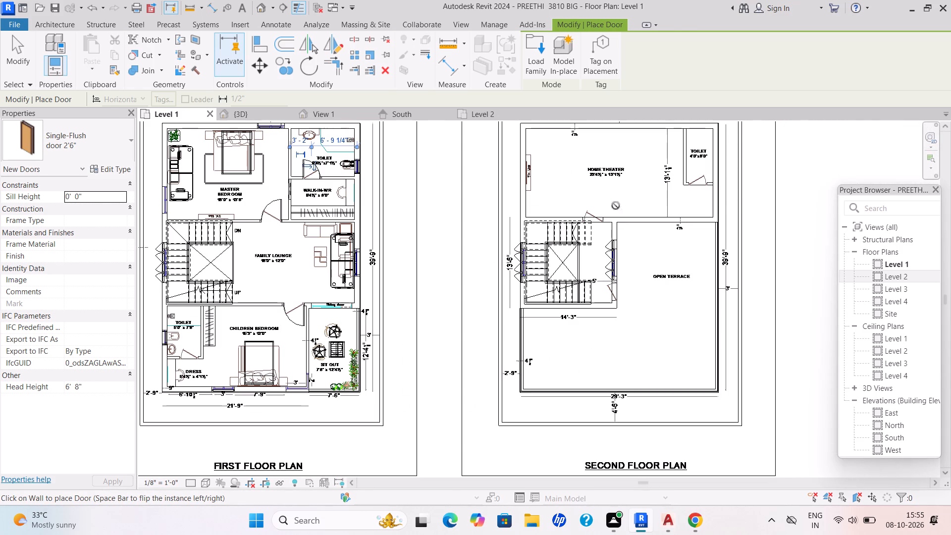
scroll(697, 183, up, 5)
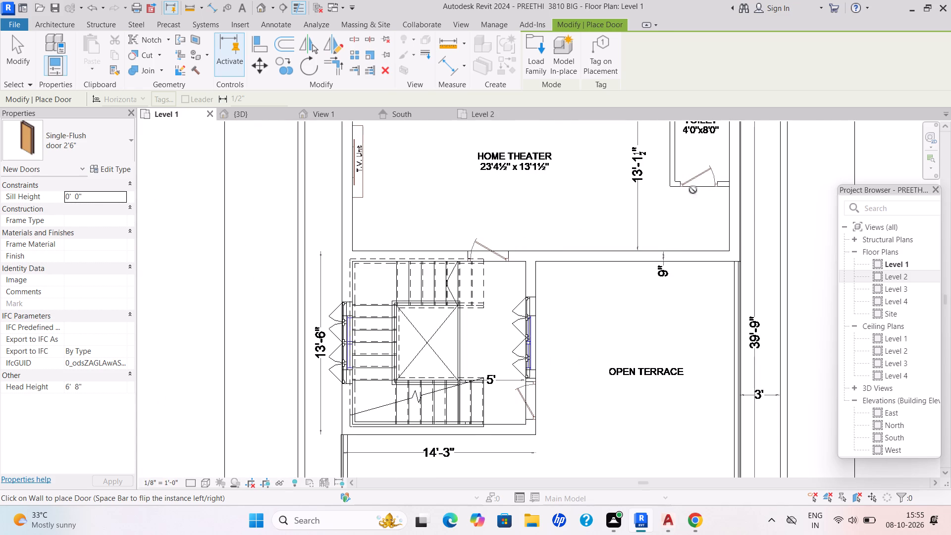
scroll(703, 184, down, 2)
middle_drag(703, 184, 671, 219)
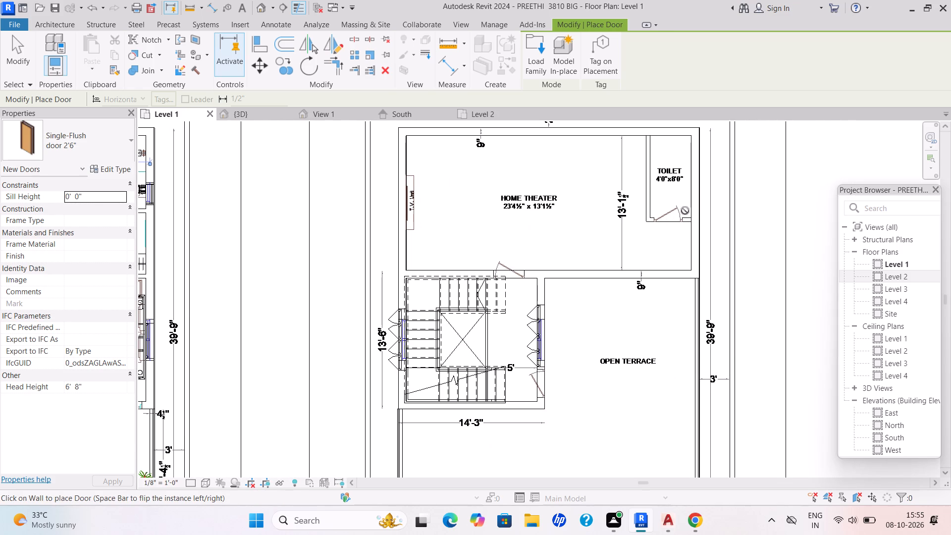
key(Escape)
key(Escape)
scroll(447, 212, down, 3)
key(Escape)
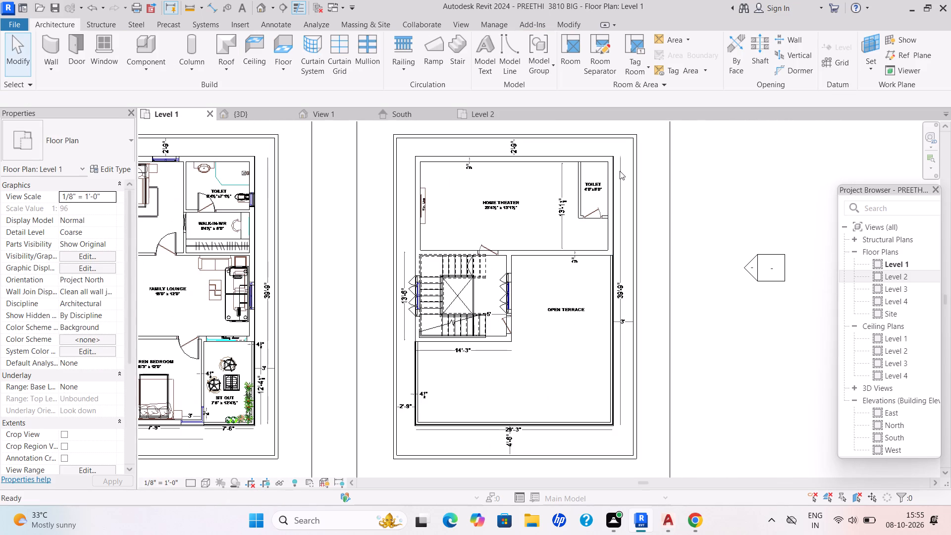
scroll(614, 188, down, 1)
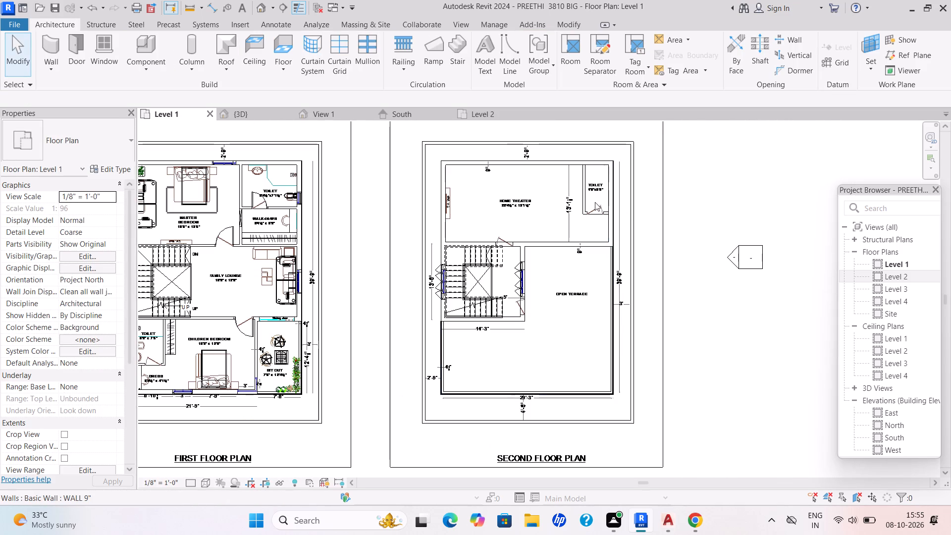
scroll(601, 192, down, 1)
middle_drag(602, 192, 703, 158)
scroll(656, 177, down, 2)
middle_drag(509, 265, 558, 256)
scroll(250, 296, up, 5)
middle_drag(312, 264, 417, 304)
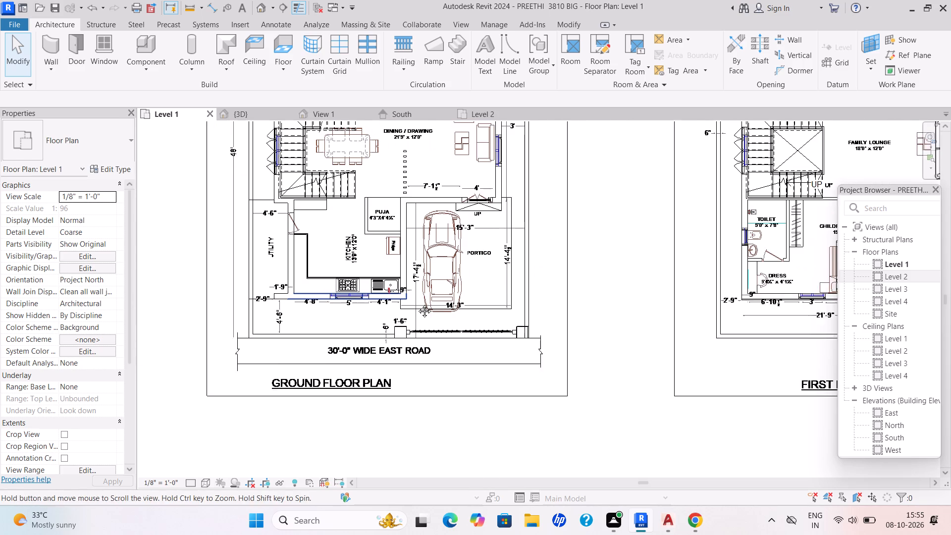
middle_drag(417, 304, 418, 304)
middle_drag(355, 238, 374, 322)
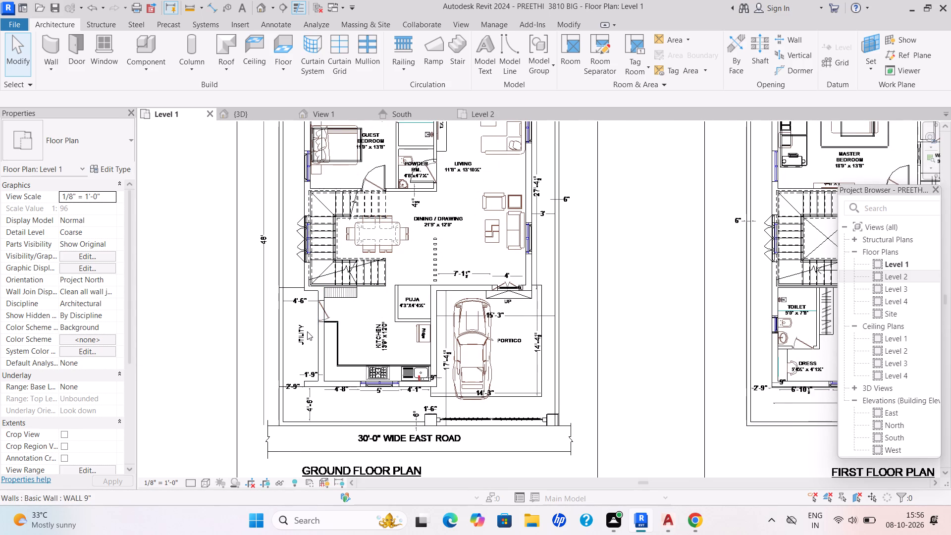
middle_drag(370, 267, 364, 372)
scroll(387, 340, down, 1)
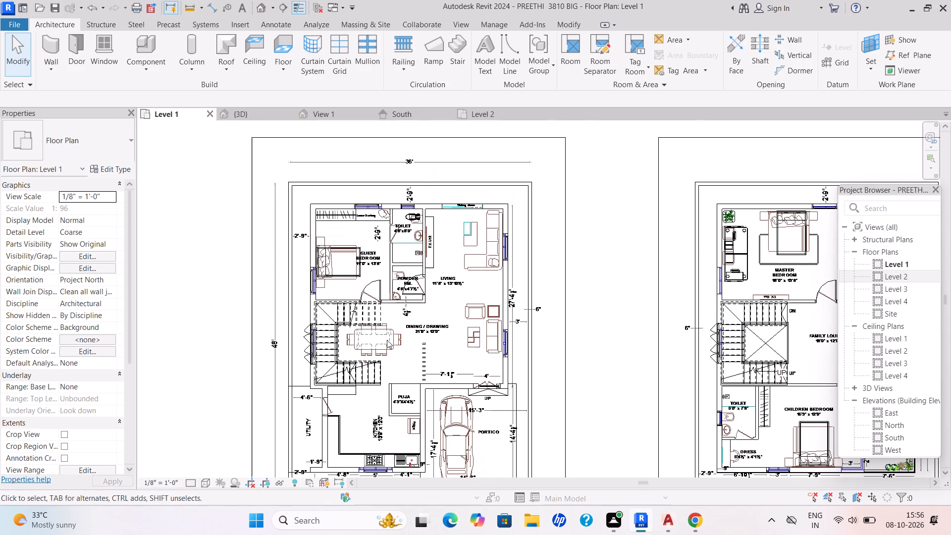
scroll(406, 423, down, 2)
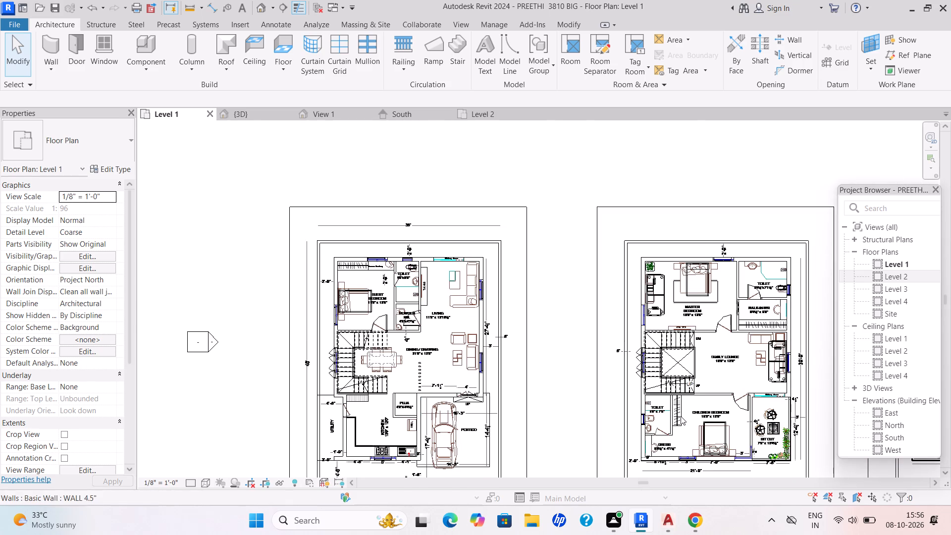
Draw the children bedroom toilet's two enclosing walls with type WALL 4.5", about 7'-10 1/2" and 5'-4 1/2" long.
scroll(681, 416, up, 9)
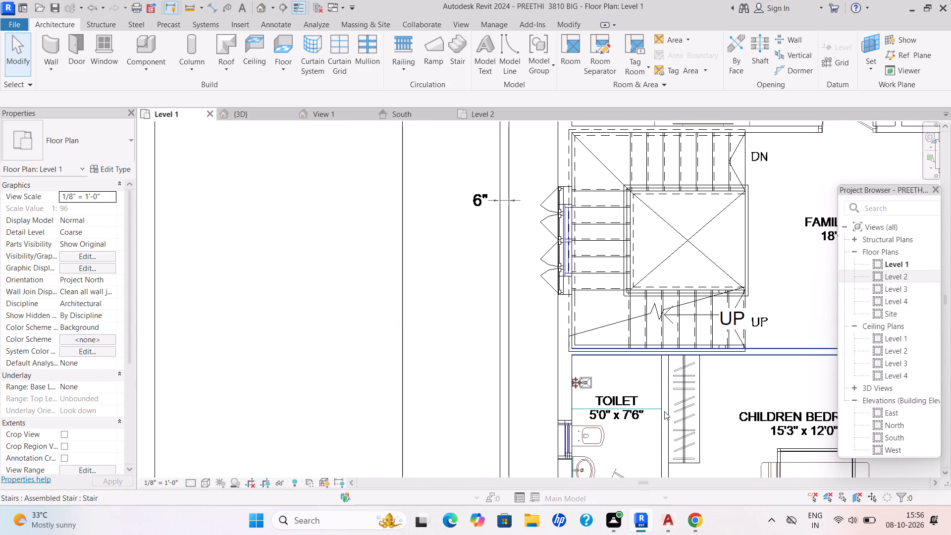
scroll(664, 411, down, 1)
middle_drag(664, 411, 555, 258)
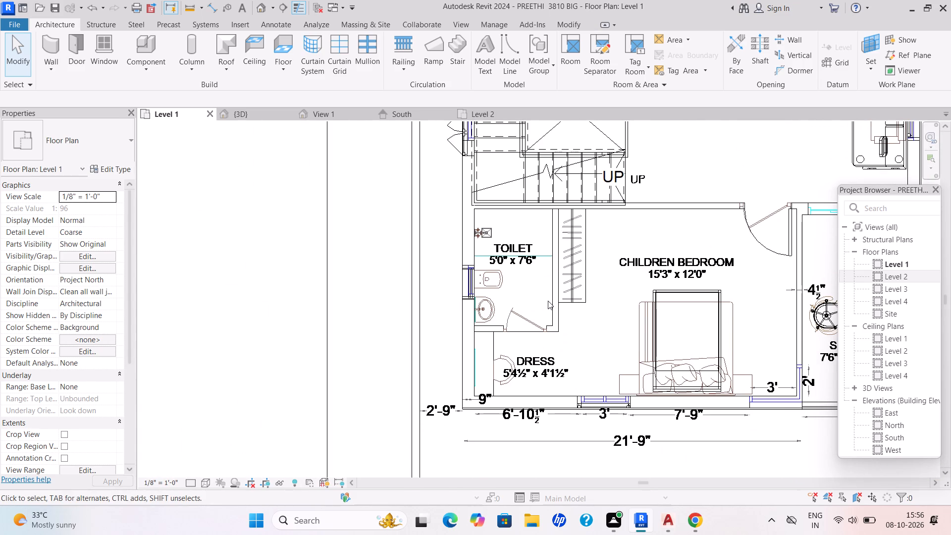
scroll(548, 301, down, 1)
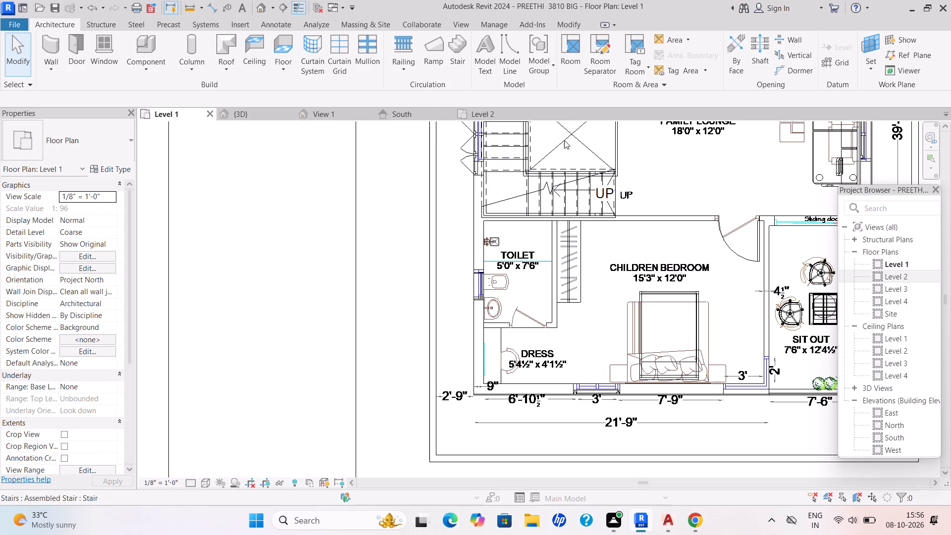
click(54, 60)
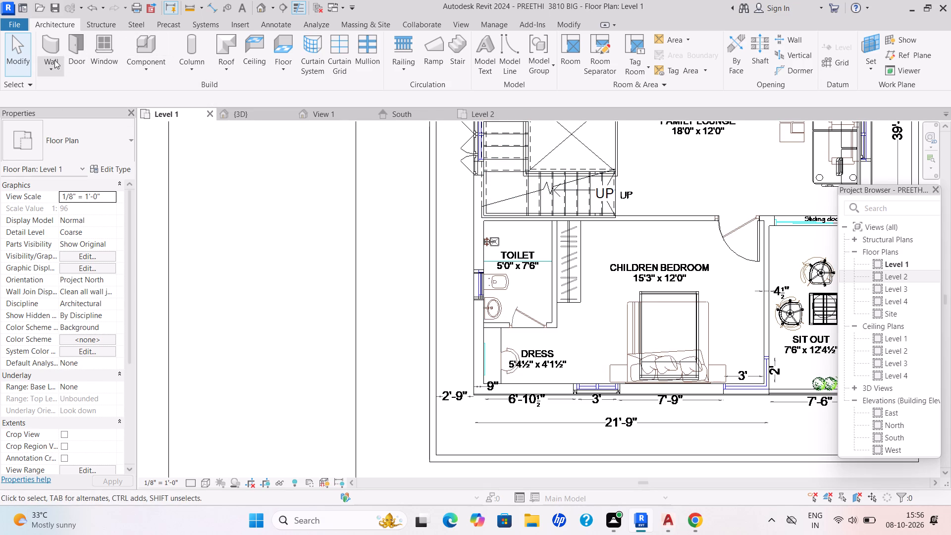
click(99, 98)
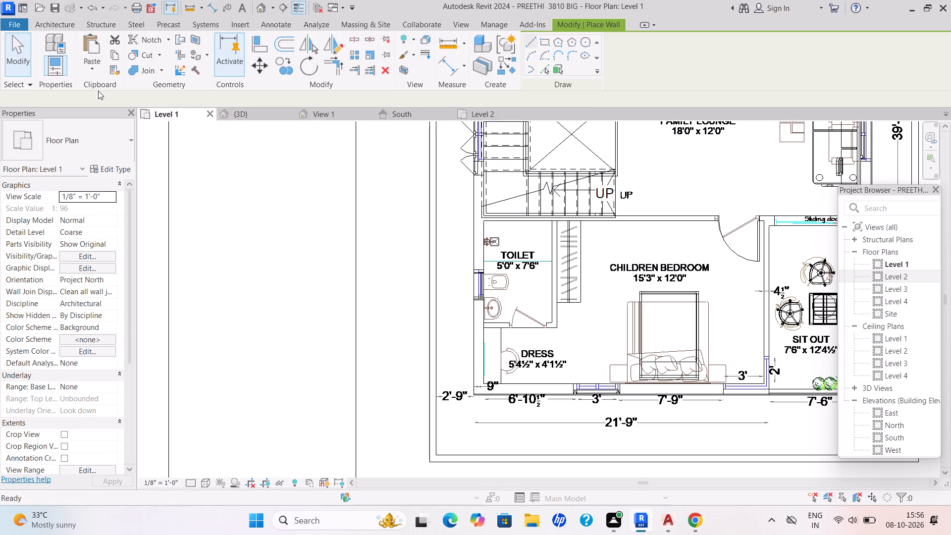
click(122, 142)
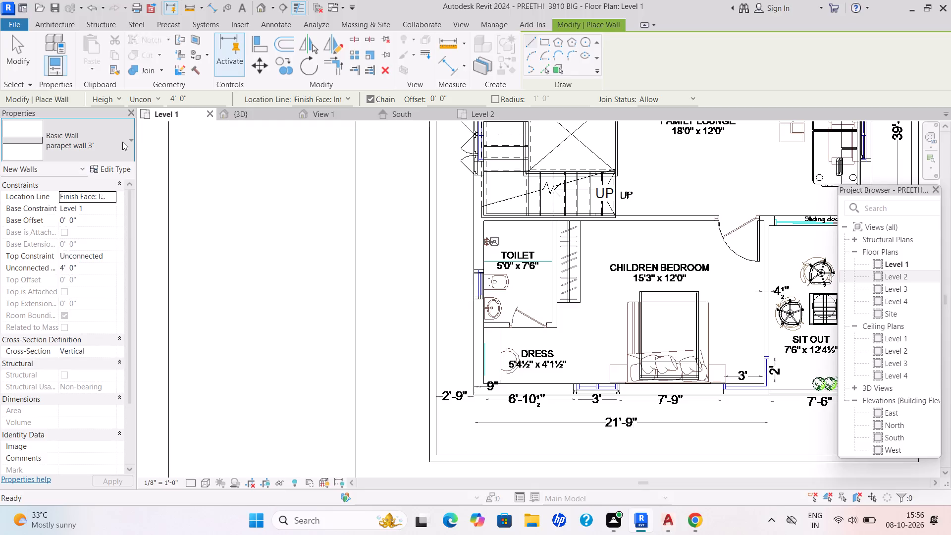
click(89, 291)
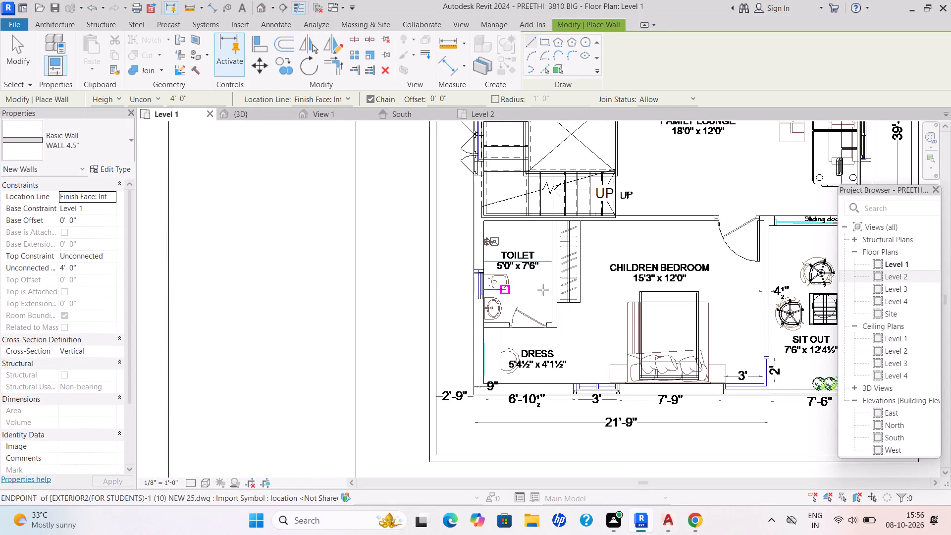
scroll(568, 229, up, 4)
click(552, 217)
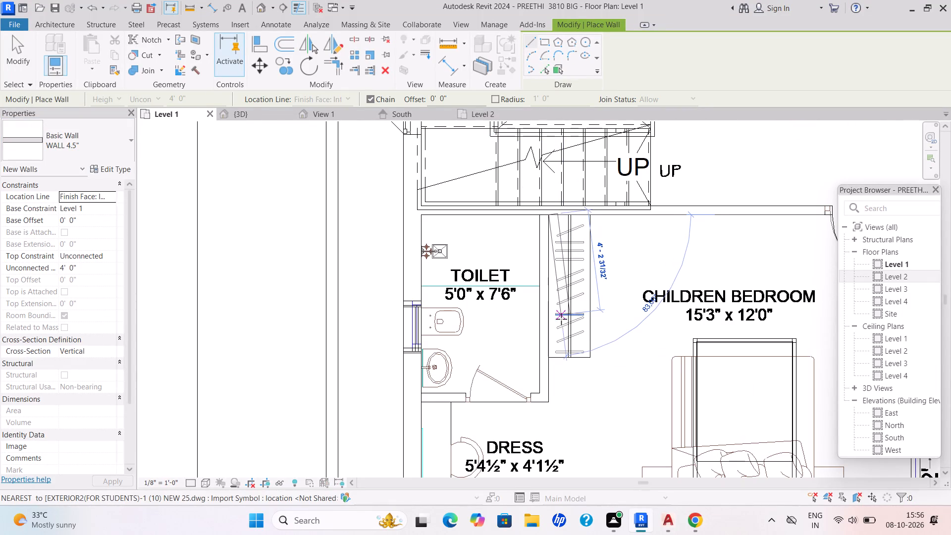
key(space)
scroll(546, 401, up, 5)
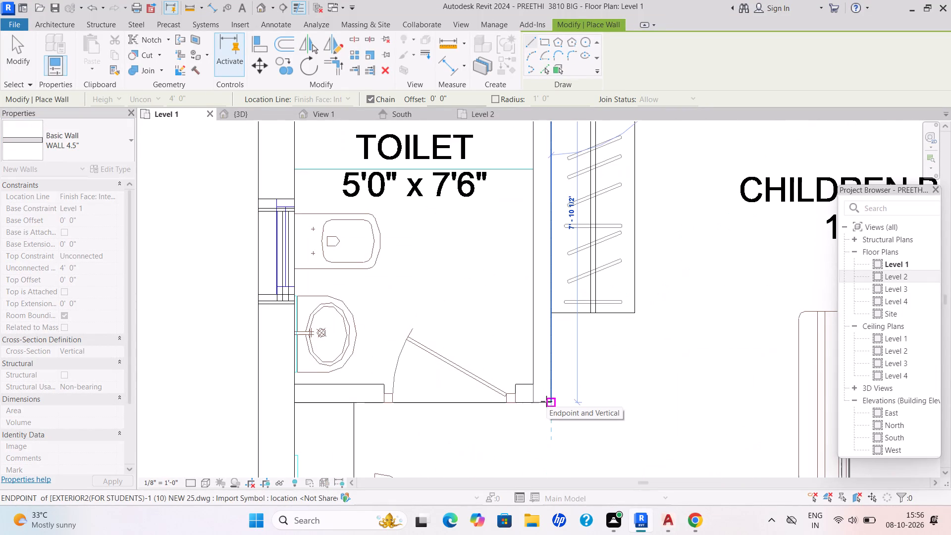
click(546, 401)
click(298, 397)
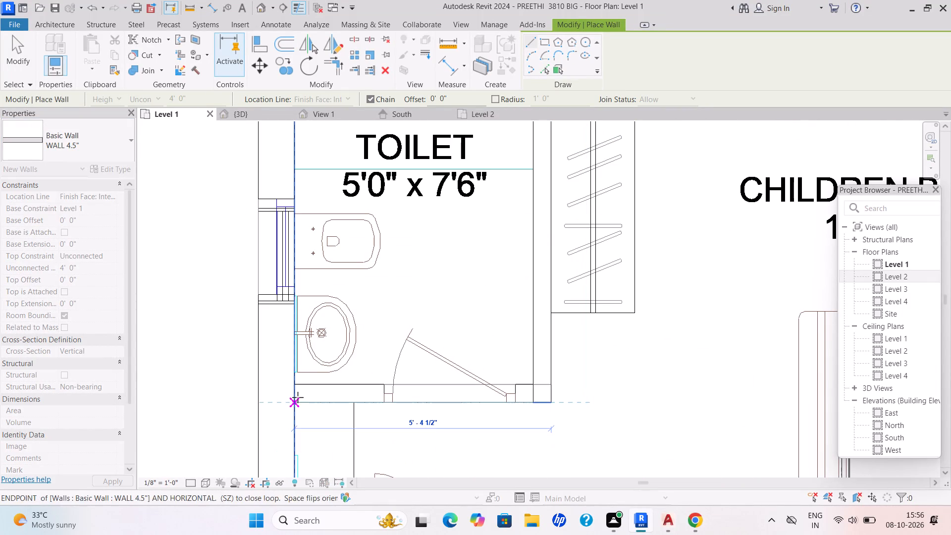
key(Escape)
Draw two WALL 4.5" walls enclosing the second-floor home theater toilet, with the door-side wall about 4'-4 1/2" long.
scroll(617, 310, down, 6)
middle_drag(600, 310, 237, 339)
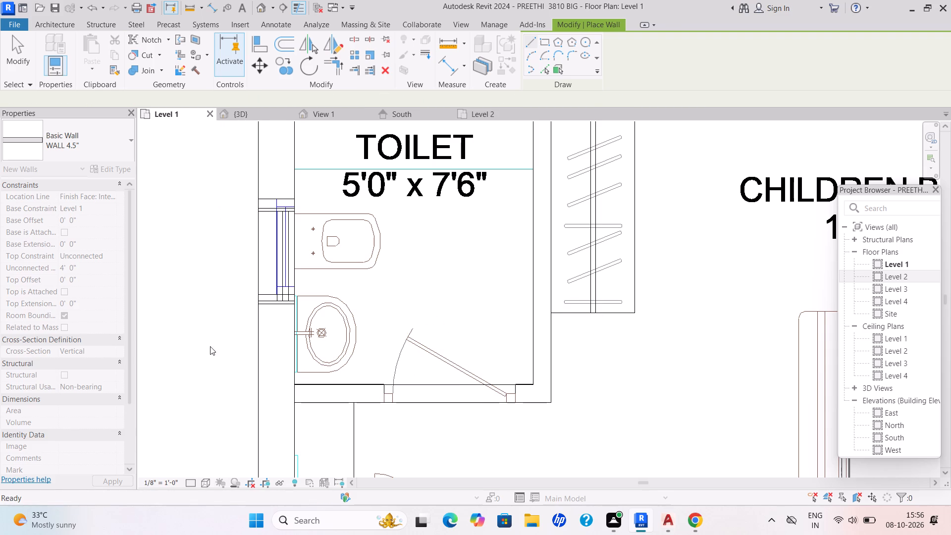
scroll(494, 272, down, 6)
middle_drag(496, 268, 254, 376)
middle_drag(665, 236, 490, 325)
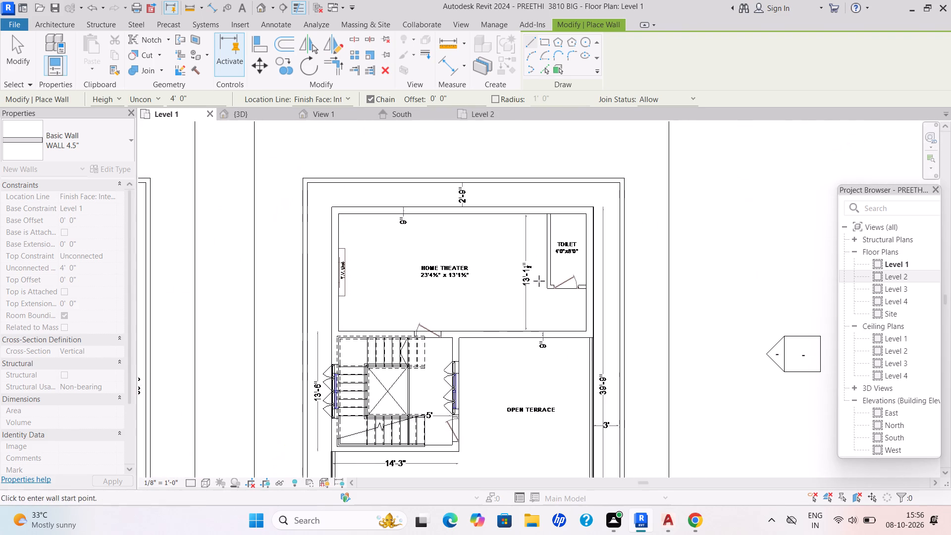
scroll(572, 210, up, 4)
click(533, 215)
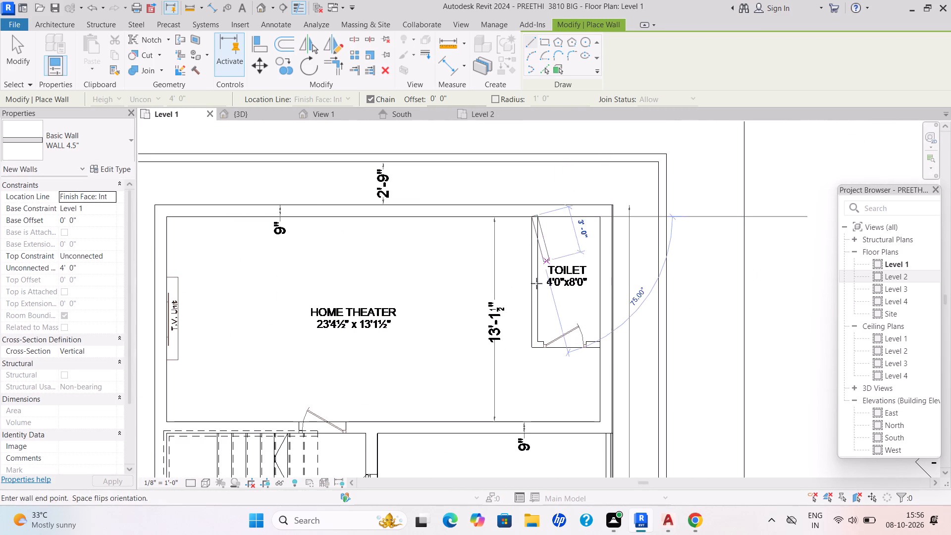
scroll(537, 353, up, 5)
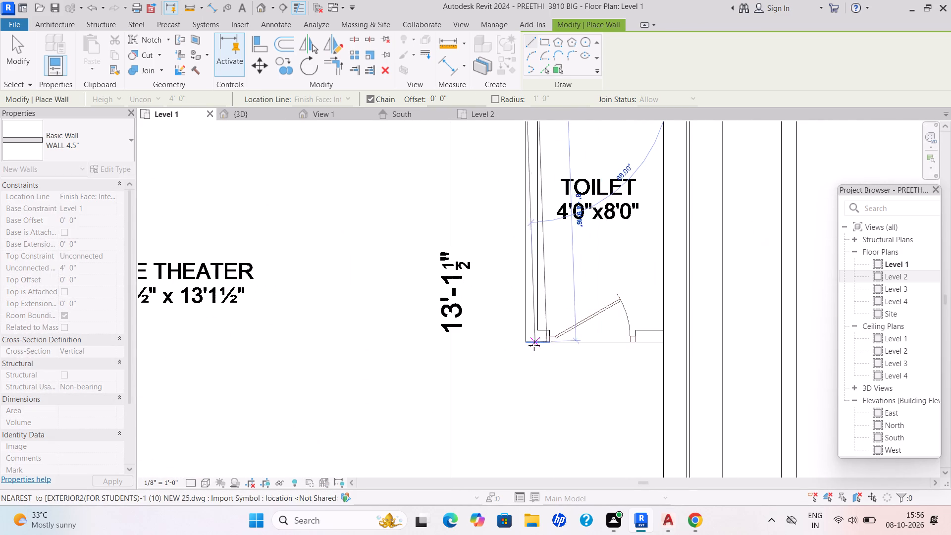
click(528, 344)
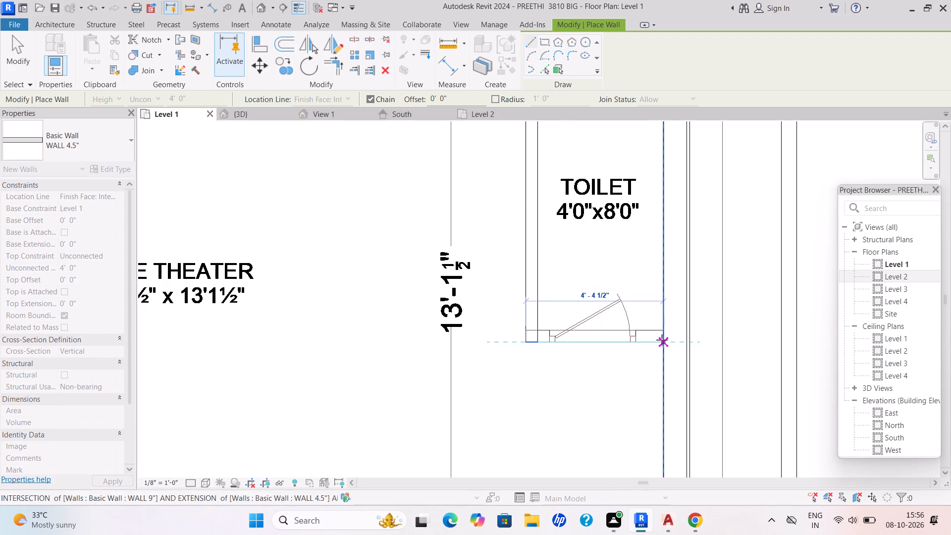
click(662, 340)
key(Escape)
Place a Single-Flush "door 2'6"" in the first-floor children bedroom toilet's wall facing the dress area, over the drawn door.
scroll(704, 336, down, 8)
middle_drag(698, 336, 620, 275)
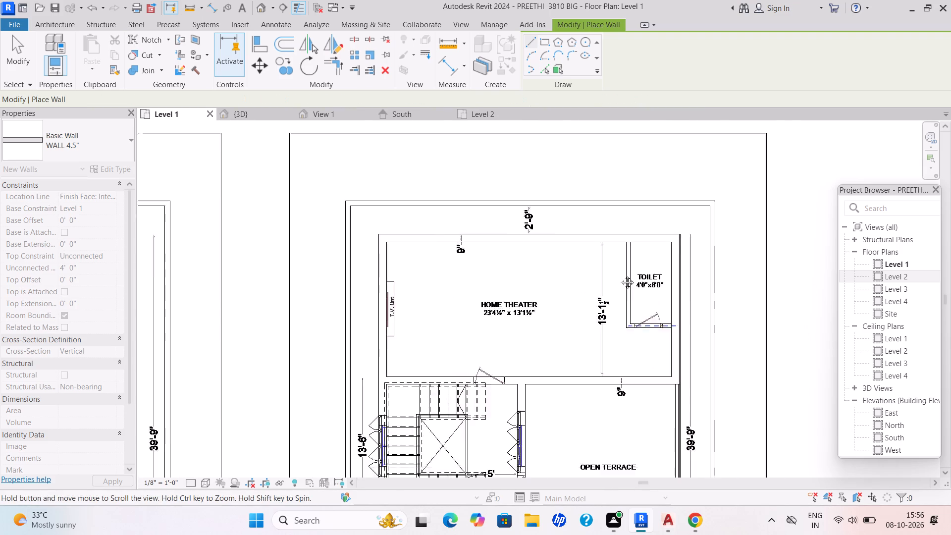
scroll(620, 275, down, 2)
middle_drag(620, 275, 605, 251)
scroll(603, 304, down, 3)
middle_drag(602, 305, 701, 302)
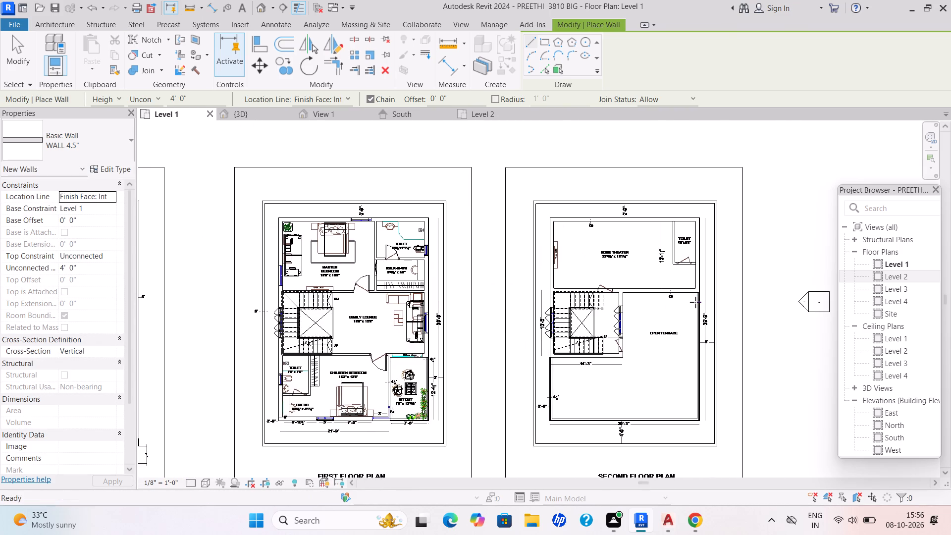
scroll(370, 385, up, 4)
middle_drag(369, 386, 477, 353)
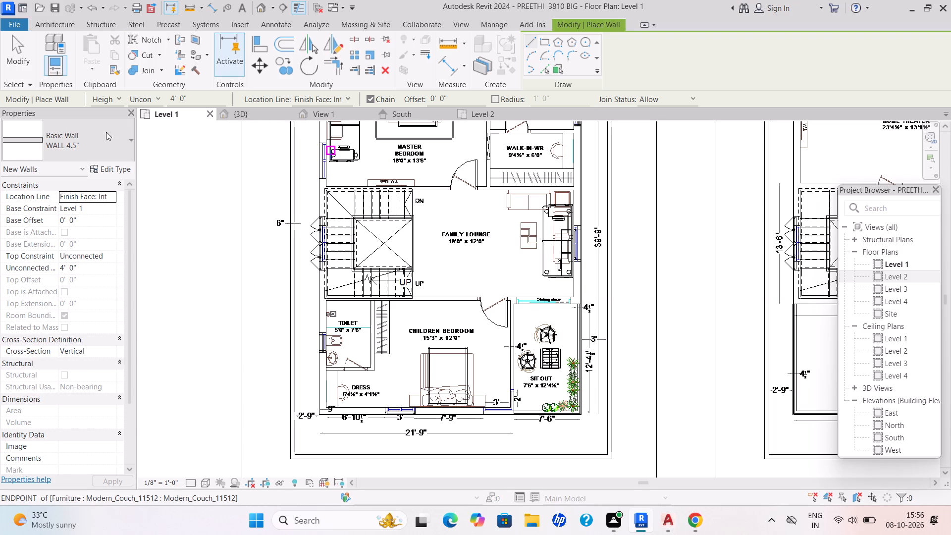
click(62, 21)
click(83, 49)
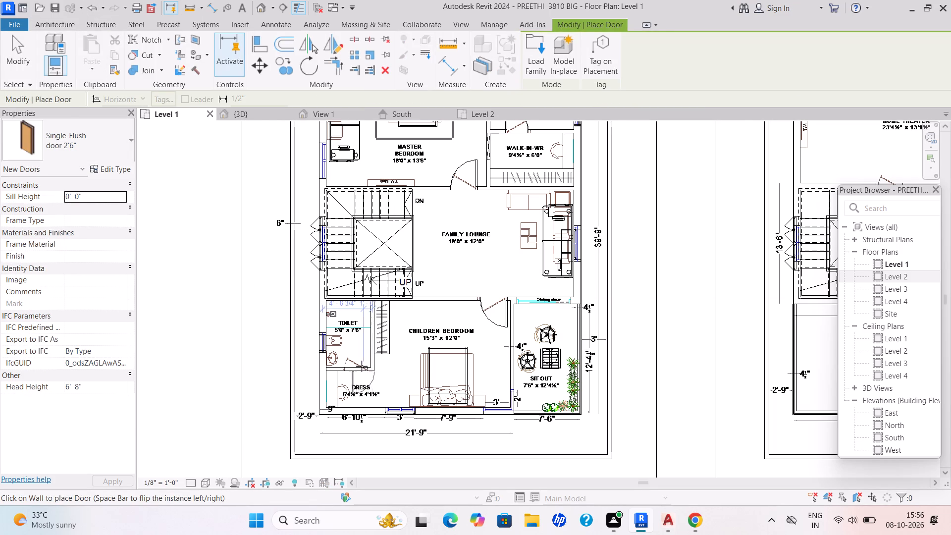
scroll(361, 366, up, 8)
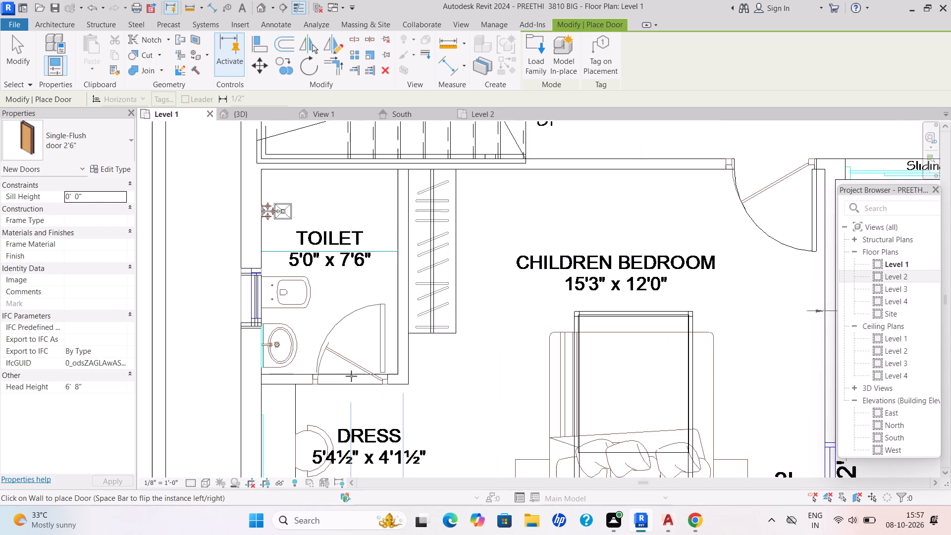
click(352, 376)
Place a flipped Single-Flush "door 2'6"" over the drawn door in the second-floor home theater toilet's wall.
scroll(400, 355, down, 3)
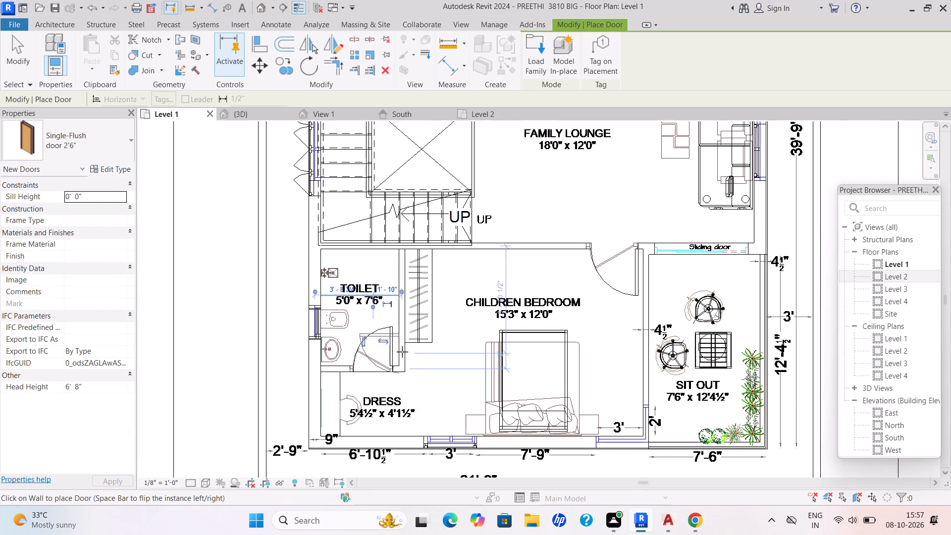
scroll(402, 352, down, 3)
middle_drag(402, 351, 266, 361)
scroll(426, 314, down, 5)
middle_drag(426, 314, 238, 342)
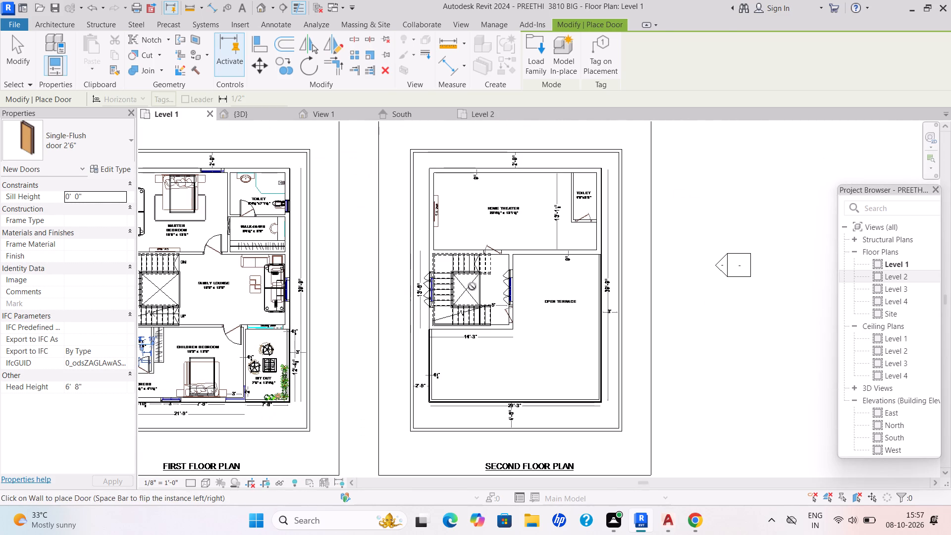
scroll(574, 215, up, 4)
scroll(467, 275, up, 4)
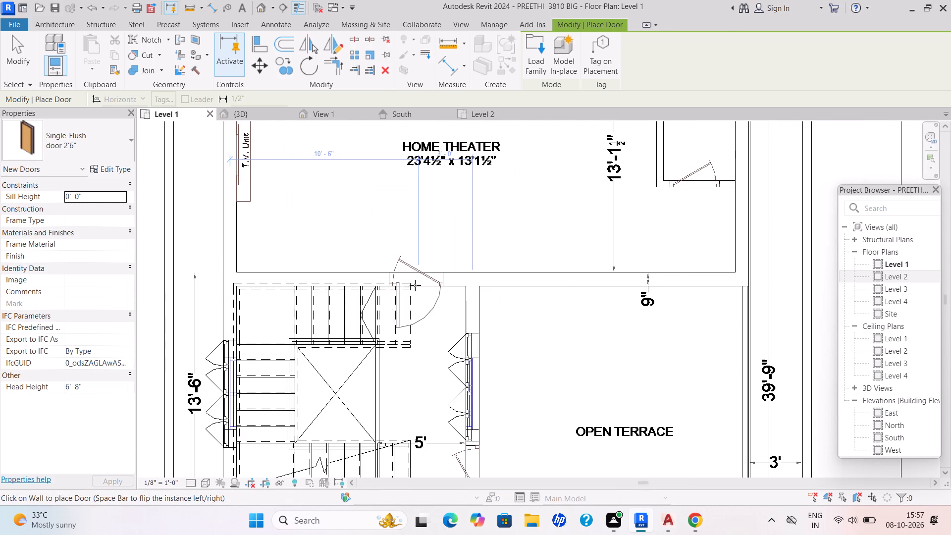
scroll(410, 282, up, 3)
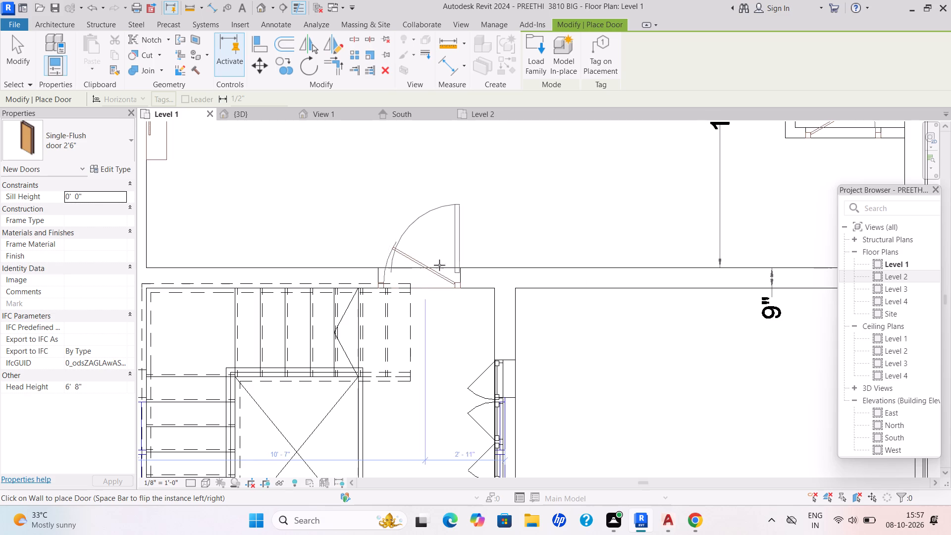
scroll(494, 249, down, 3)
middle_drag(494, 249, 406, 305)
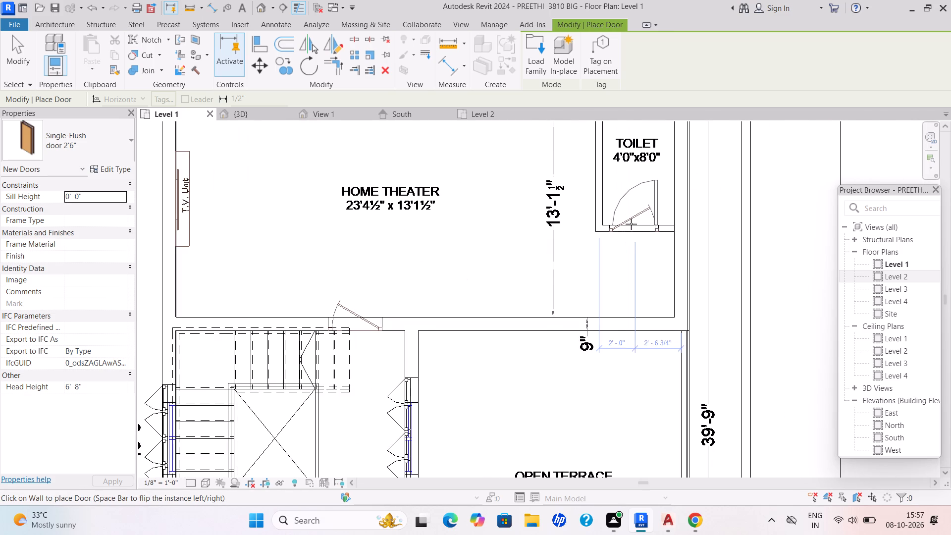
scroll(631, 224, up, 2)
key(space)
click(631, 224)
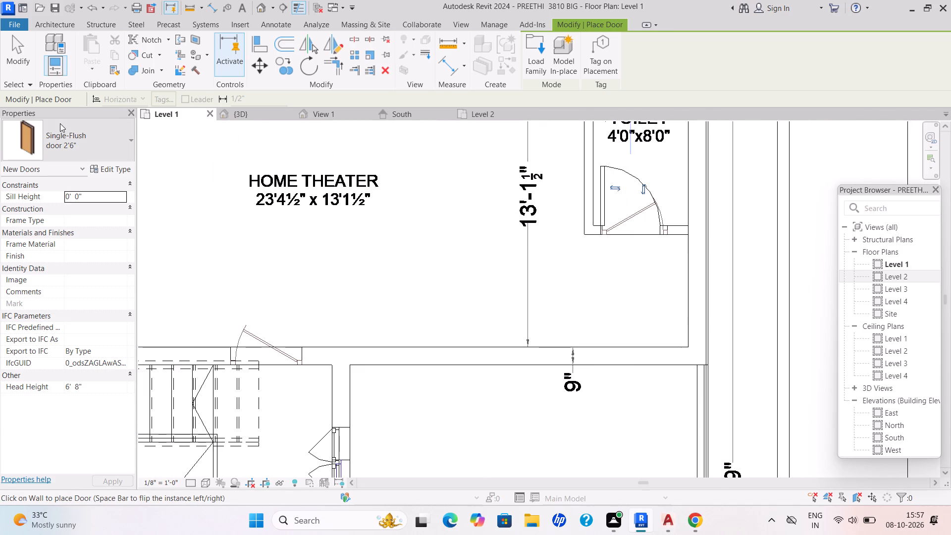
Place a Single-Flush "door 3'" in the wall between the second-floor home theater and staircase, about 10'-3" along it, swinging into the theater.
click(127, 140)
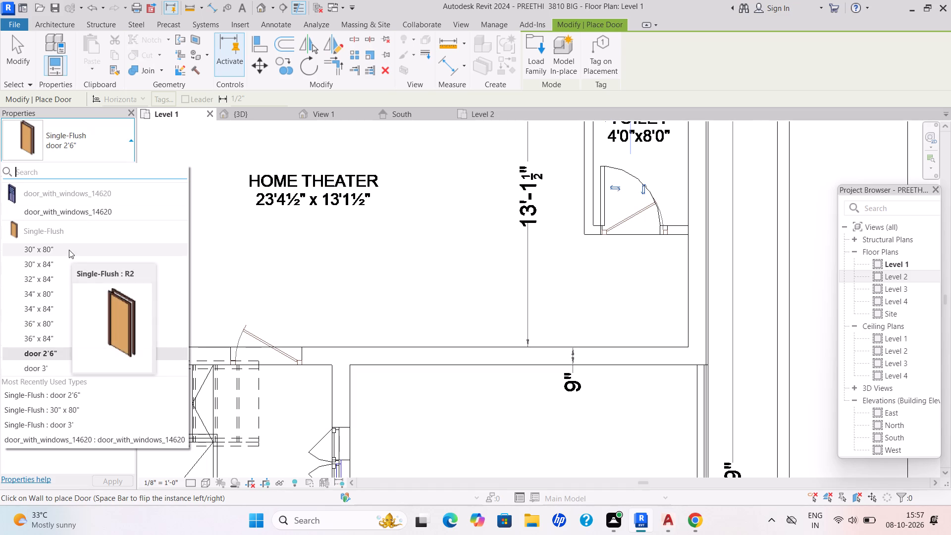
click(49, 364)
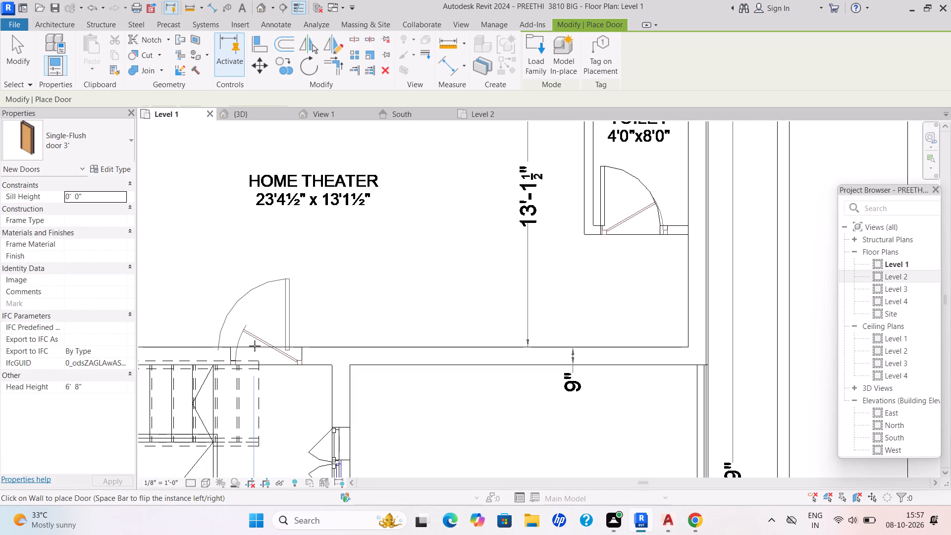
key(space)
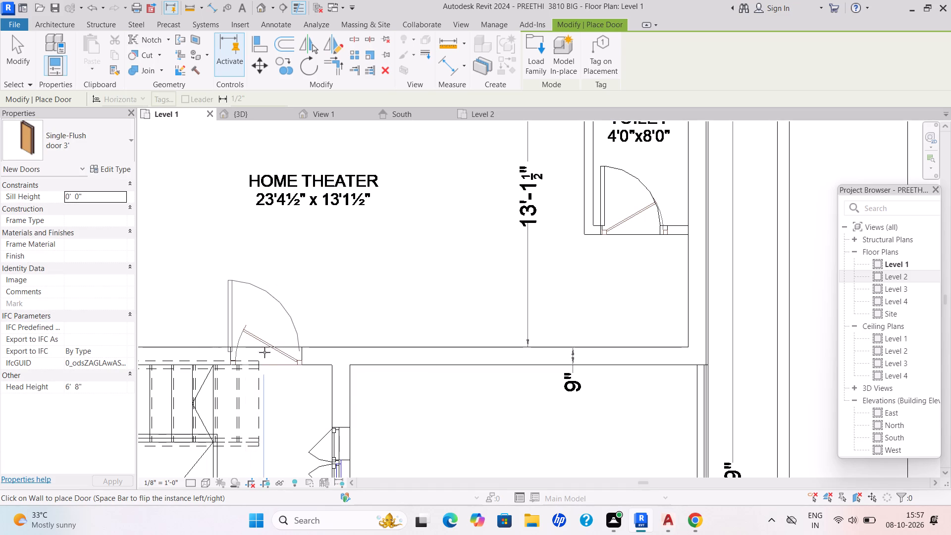
scroll(267, 367, up, 1)
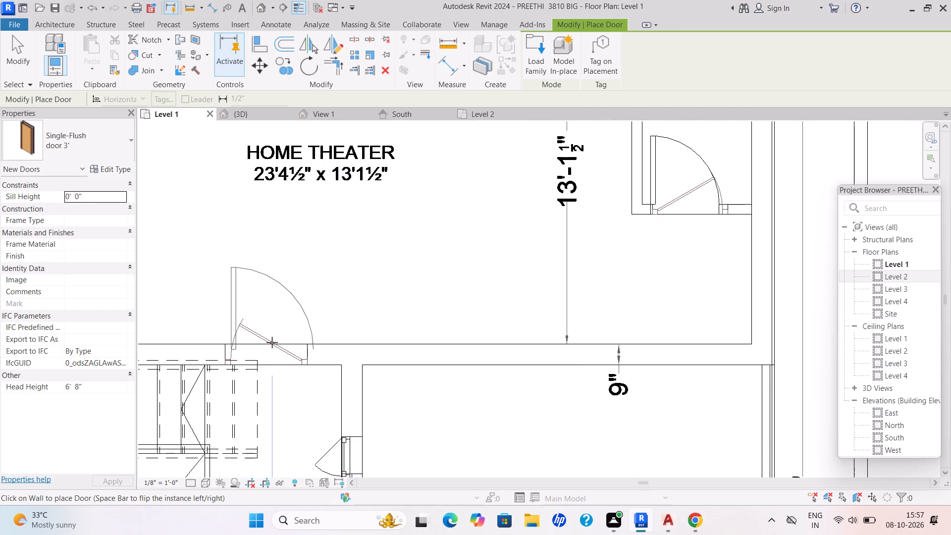
key(space)
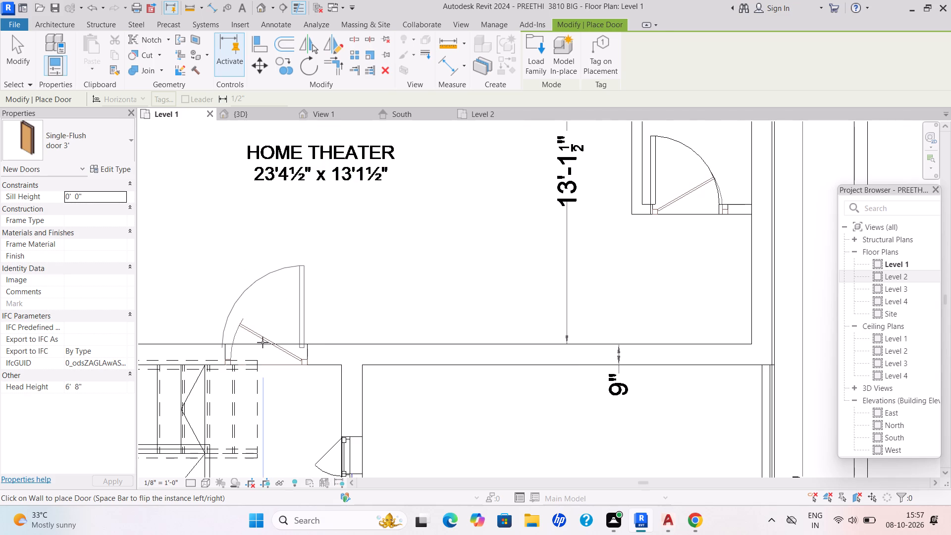
click(263, 342)
Examine the first-floor and second-floor models in 3D, checking the door at the second-floor staircase and the other placed doors.
scroll(359, 315, down, 10)
middle_drag(375, 307, 433, 259)
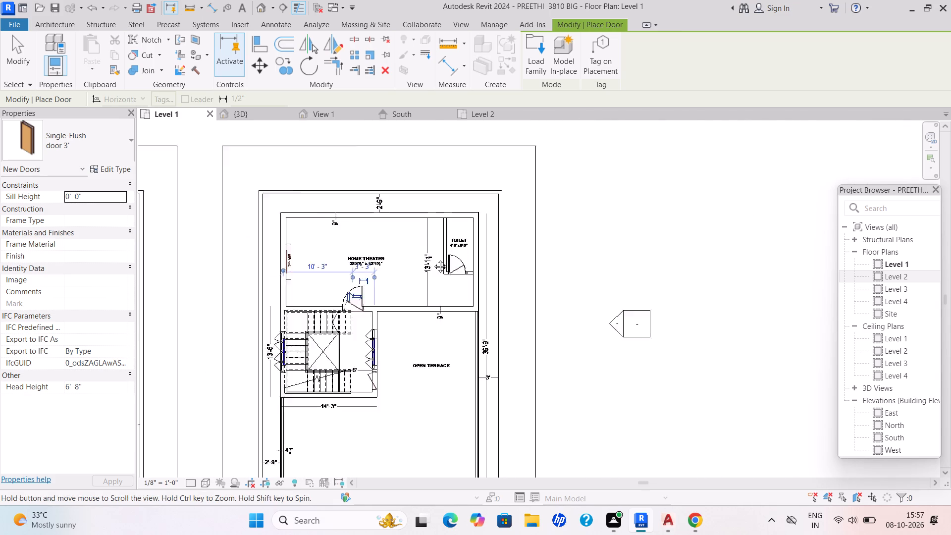
middle_drag(433, 259, 467, 250)
scroll(490, 243, down, 3)
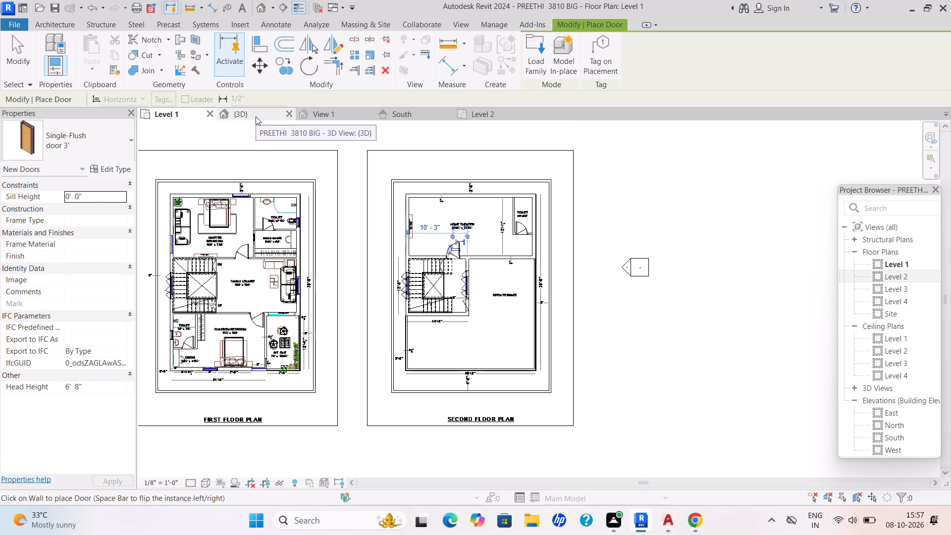
click(256, 116)
scroll(333, 187, down, 2)
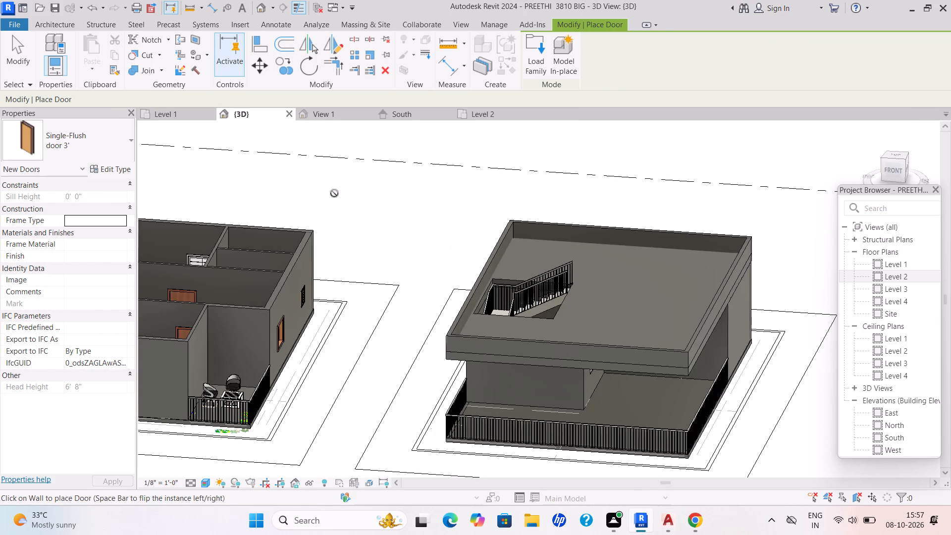
scroll(334, 193, down, 2)
scroll(411, 234, up, 9)
scroll(433, 244, down, 4)
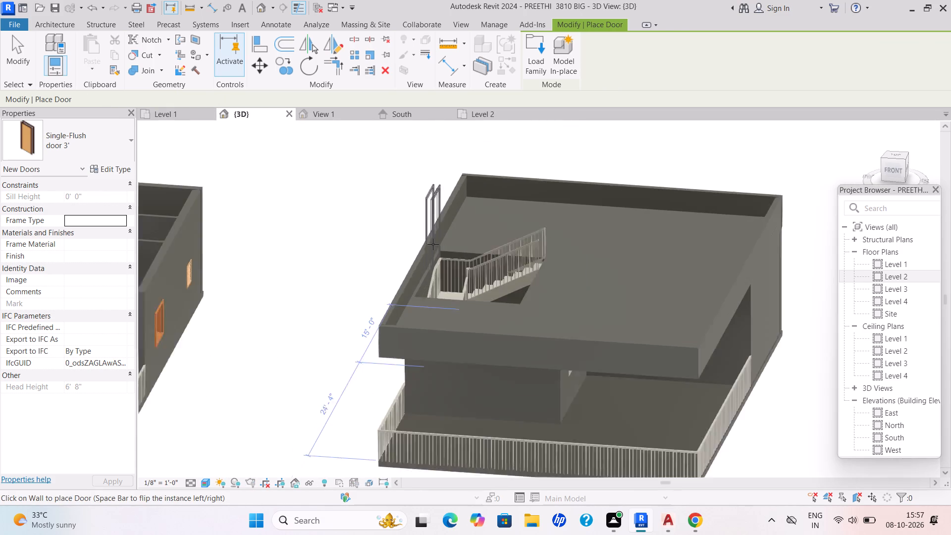
scroll(434, 244, down, 2)
shift+middle_drag(515, 279, 508, 235)
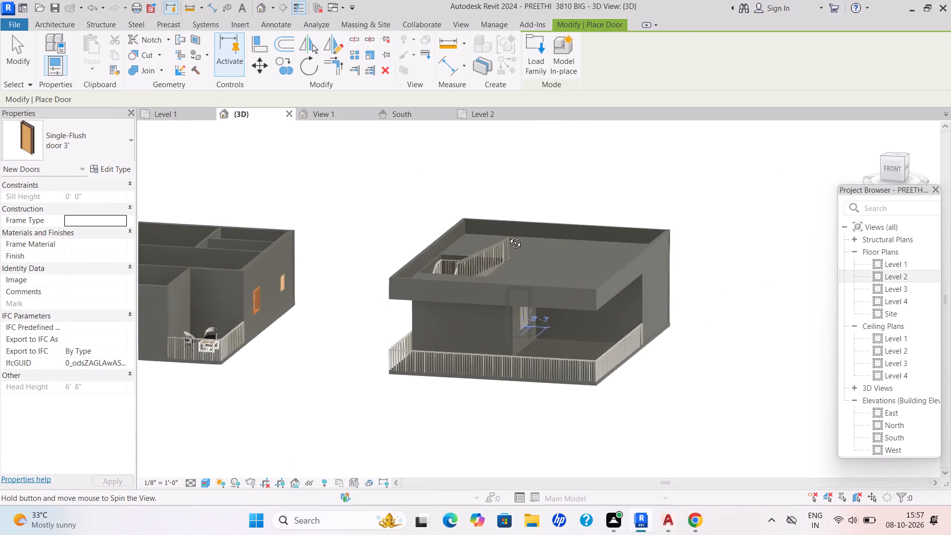
shift+middle_drag(508, 235, 515, 208)
shift+scroll(509, 227, up, 3)
scroll(556, 282, up, 1)
shift+middle_drag(554, 287, 495, 279)
shift+scroll(493, 279, up, 1)
shift+scroll(517, 325, up, 1)
shift+middle_drag(517, 325, 464, 330)
shift+middle_click(454, 334)
shift+middle_drag(446, 346, 586, 345)
shift+scroll(595, 342, up, 1)
shift+middle_drag(623, 318, 627, 326)
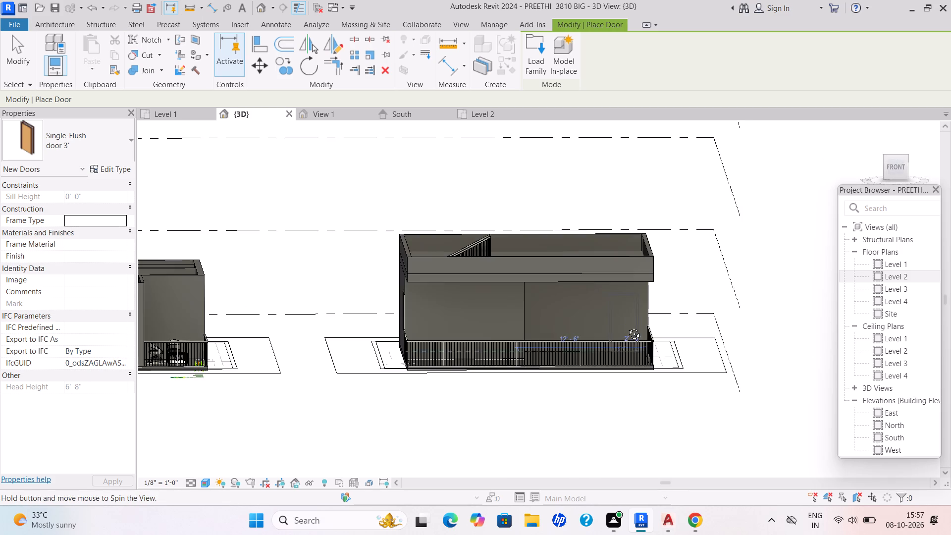
shift+middle_drag(627, 326, 630, 342)
shift+middle_drag(606, 341, 594, 377)
shift+scroll(594, 377, down, 1)
scroll(578, 335, down, 1)
shift+middle_drag(581, 345, 654, 338)
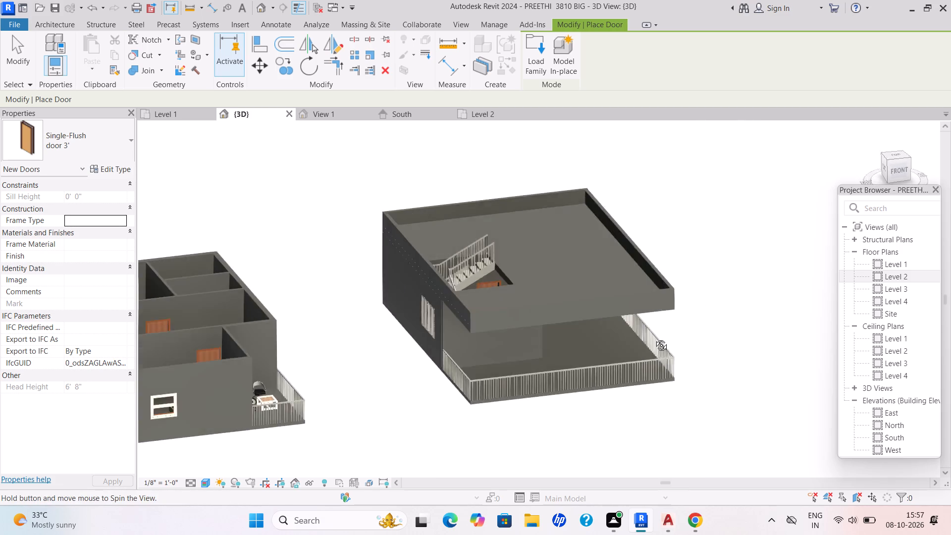
shift+middle_drag(654, 338, 652, 340)
scroll(484, 308, up, 1)
shift+middle_drag(485, 310, 497, 388)
scroll(517, 286, up, 4)
shift+scroll(513, 295, up, 1)
shift+middle_drag(513, 299, 520, 320)
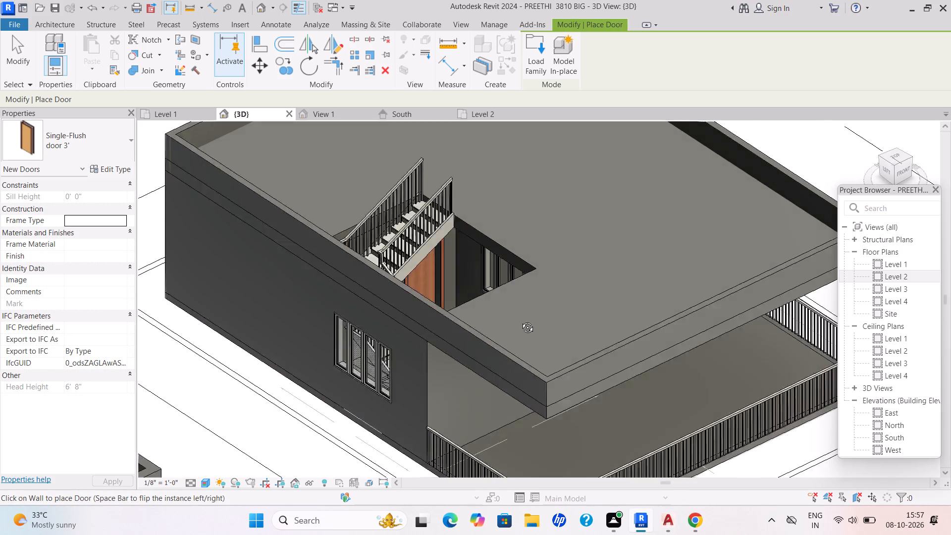
shift+middle_drag(520, 320, 583, 312)
shift+middle_drag(599, 302, 503, 339)
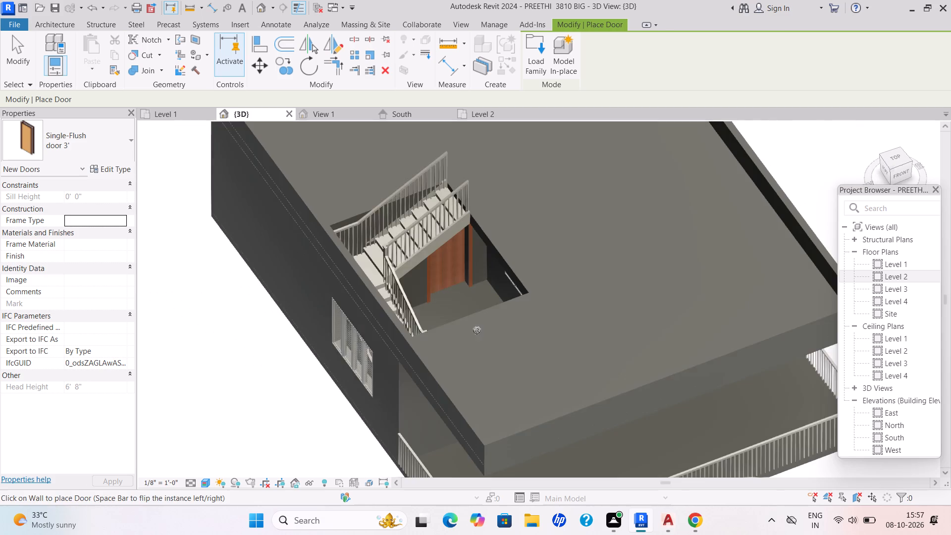
shift+middle_drag(476, 321, 447, 295)
scroll(445, 290, up, 1)
scroll(458, 279, down, 3)
shift+middle_drag(458, 279, 443, 271)
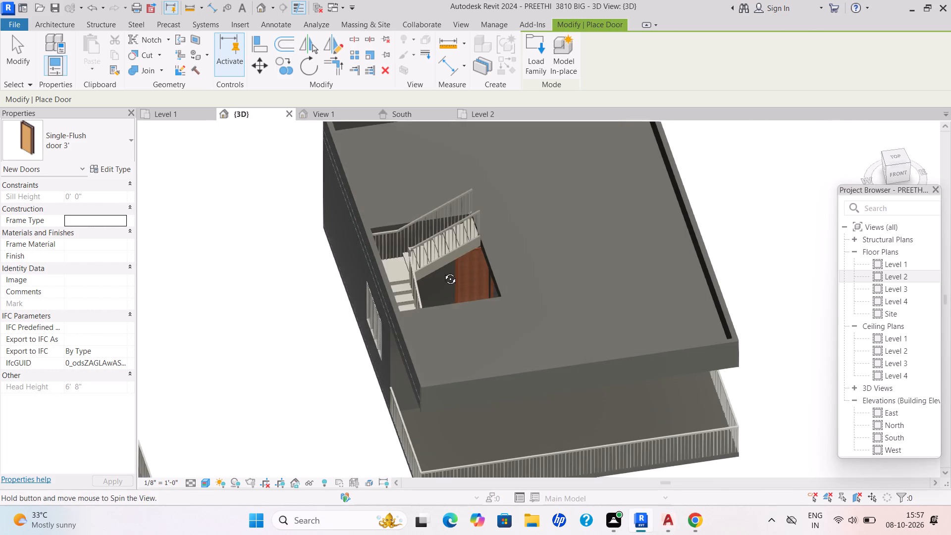
shift+middle_drag(443, 271, 439, 268)
click(182, 115)
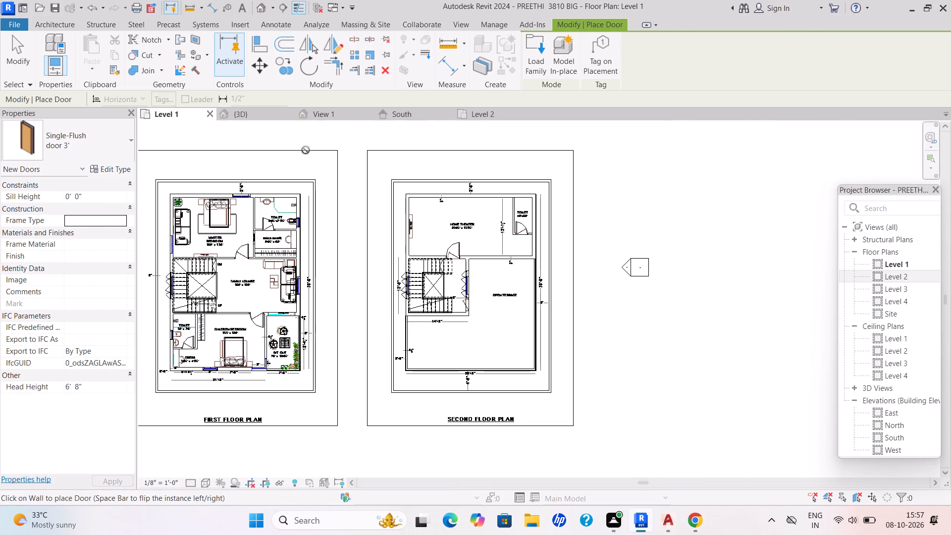
click(239, 109)
scroll(420, 187, down, 8)
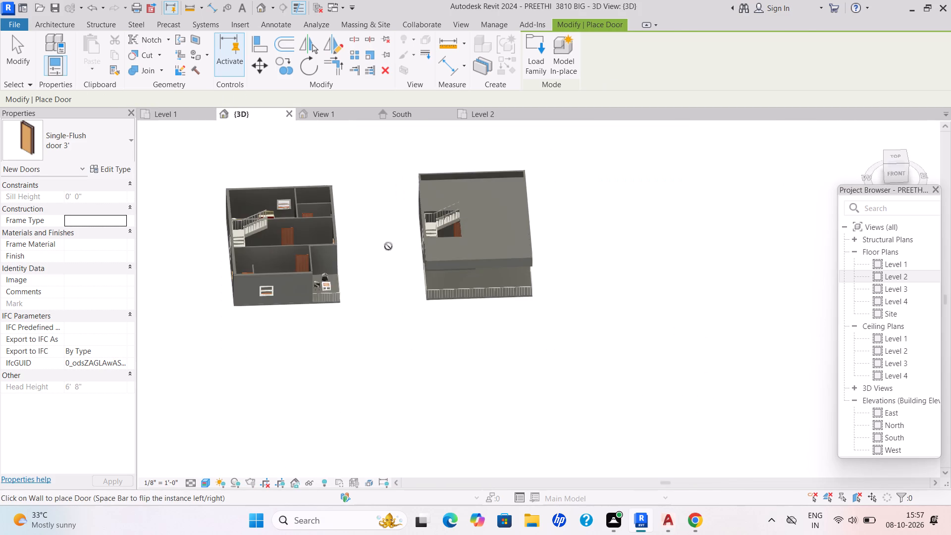
scroll(284, 262, up, 4)
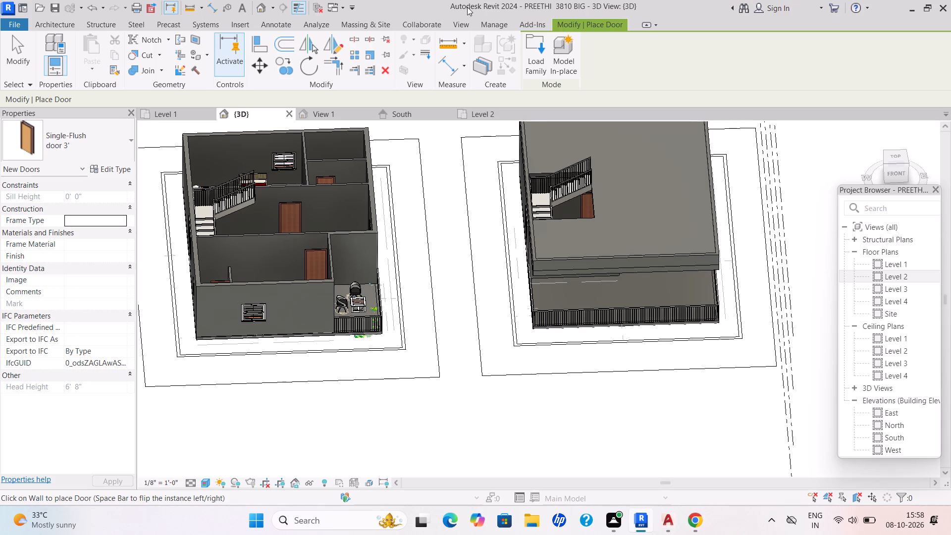
Create a new project material in the Material Browser.
click(52, 20)
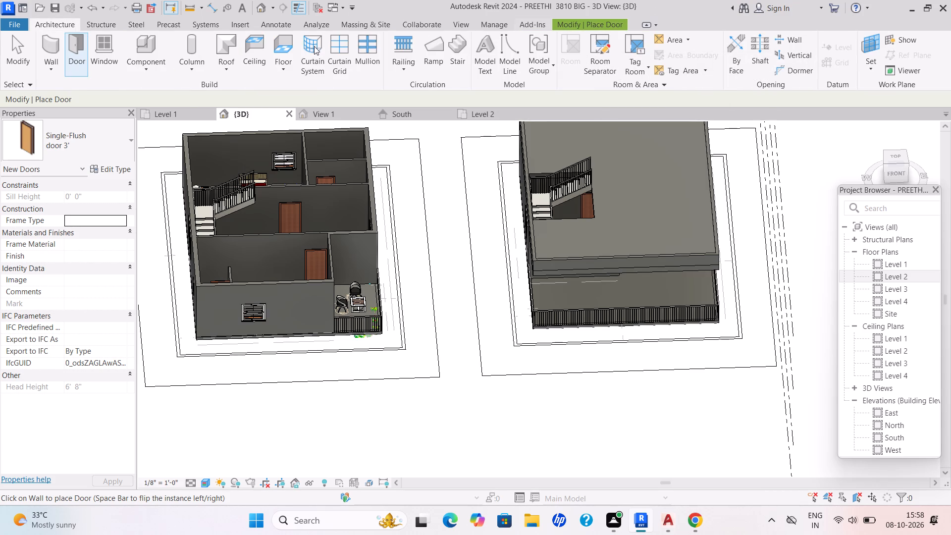
click(42, 20)
click(492, 22)
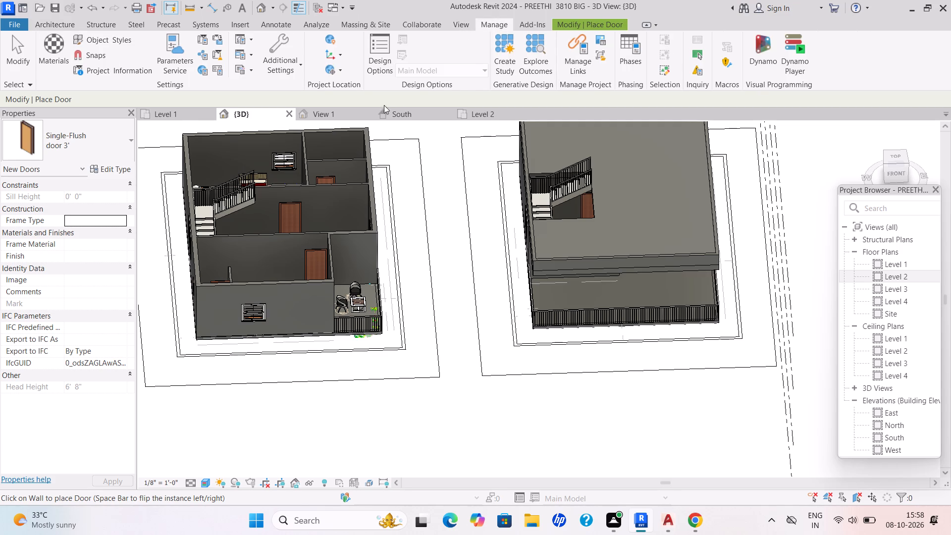
click(58, 60)
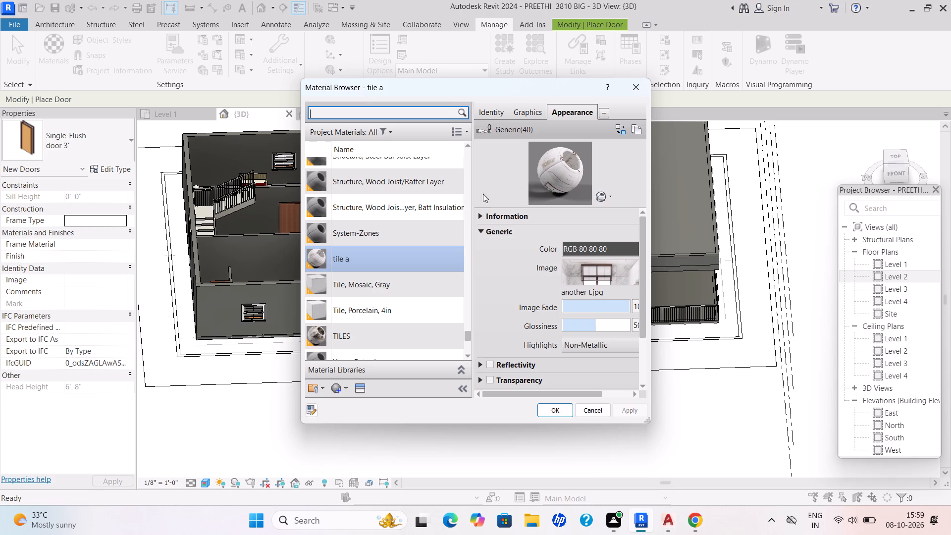
click(338, 393)
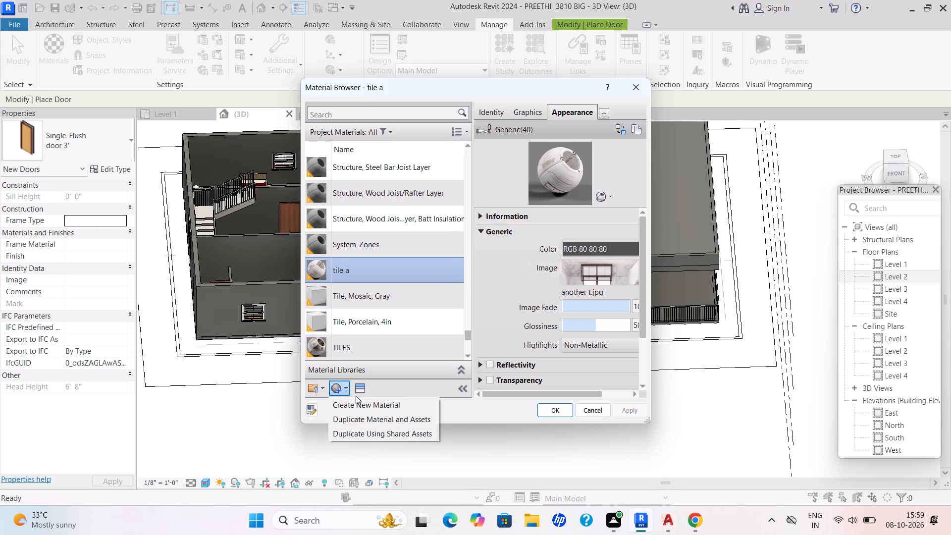
click(359, 401)
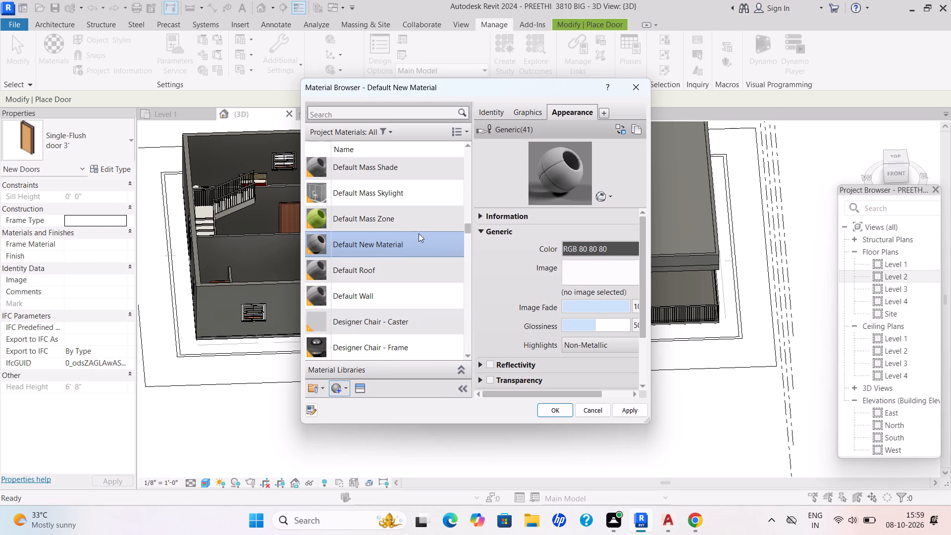
Set the new material's appearance color to RGB 181 151 152.
right_click(419, 249)
click(581, 252)
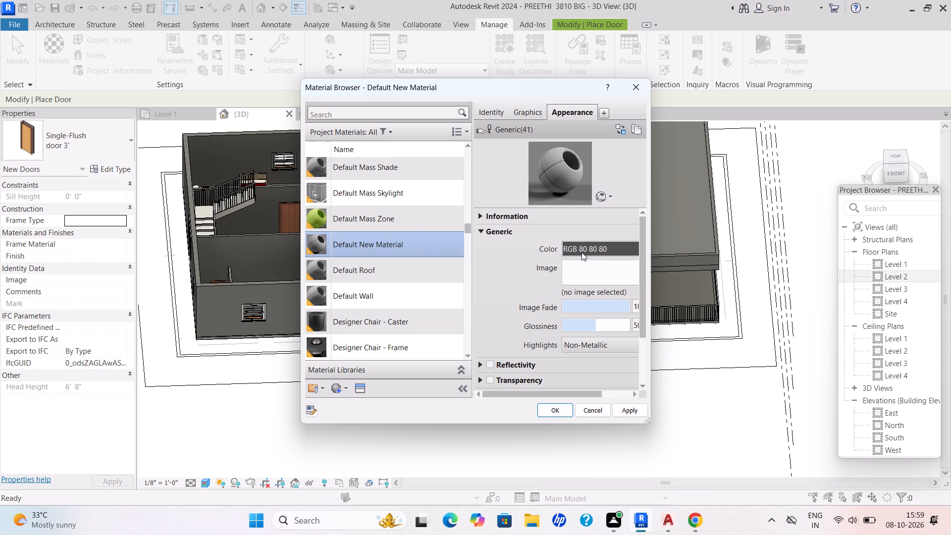
click(578, 251)
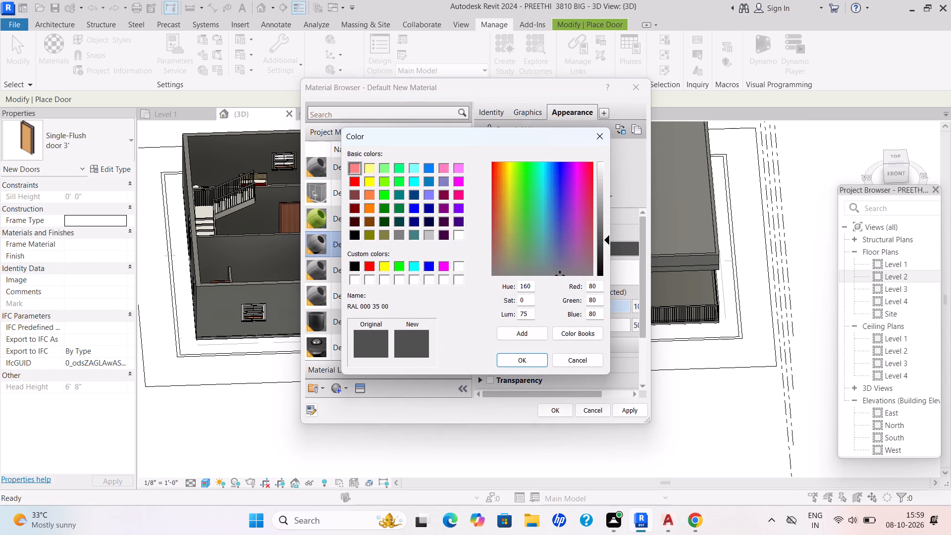
drag(600, 285, 560, 293)
key(BackSpace)
text(181)
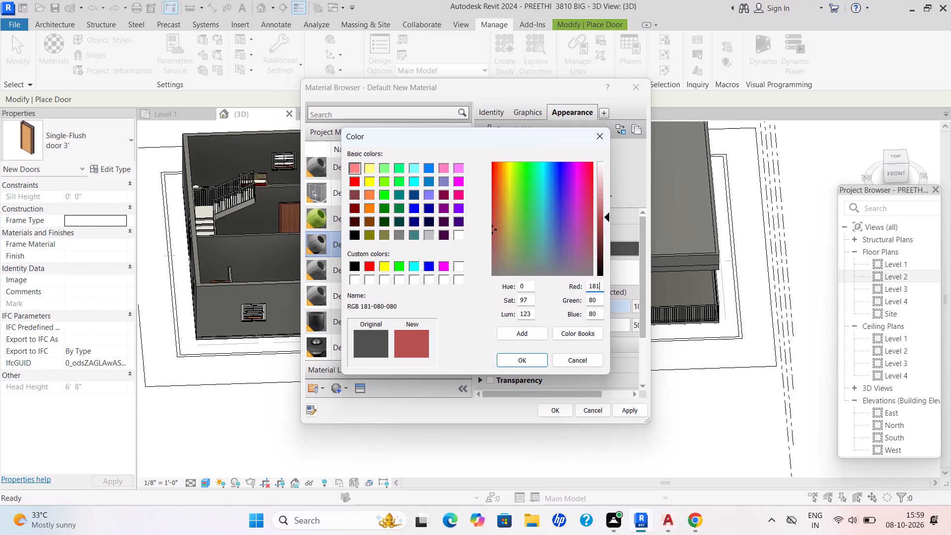
drag(602, 299, 587, 298)
key(BackSpace)
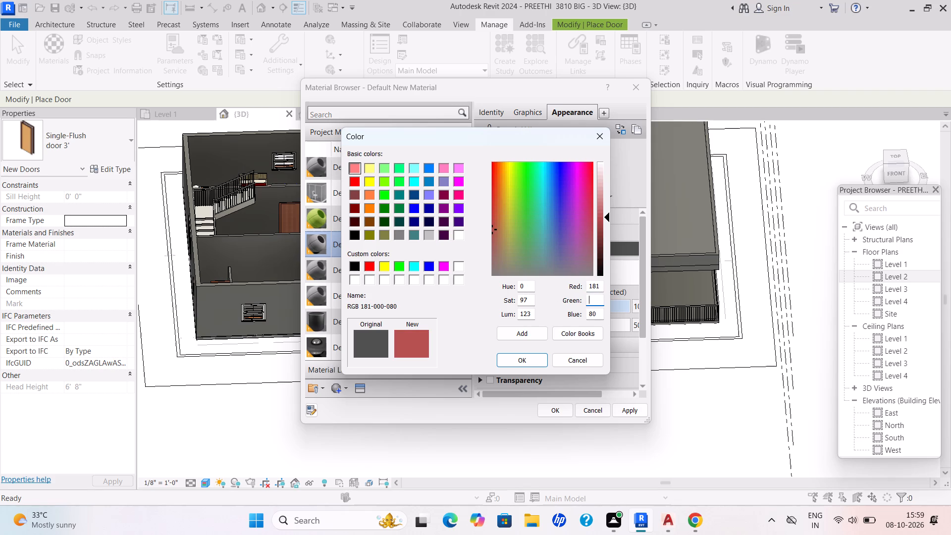
text(151)
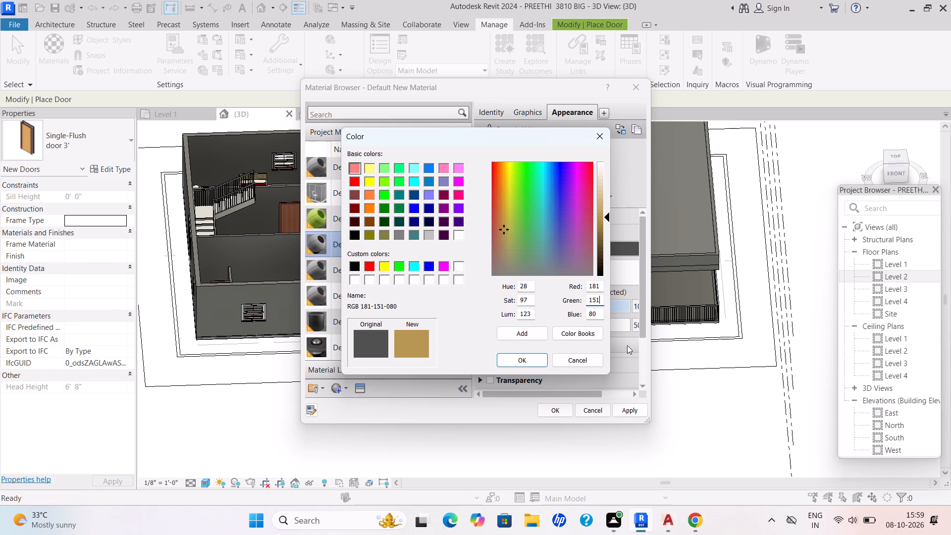
drag(602, 313, 566, 313)
key(BackSpace)
text(12)
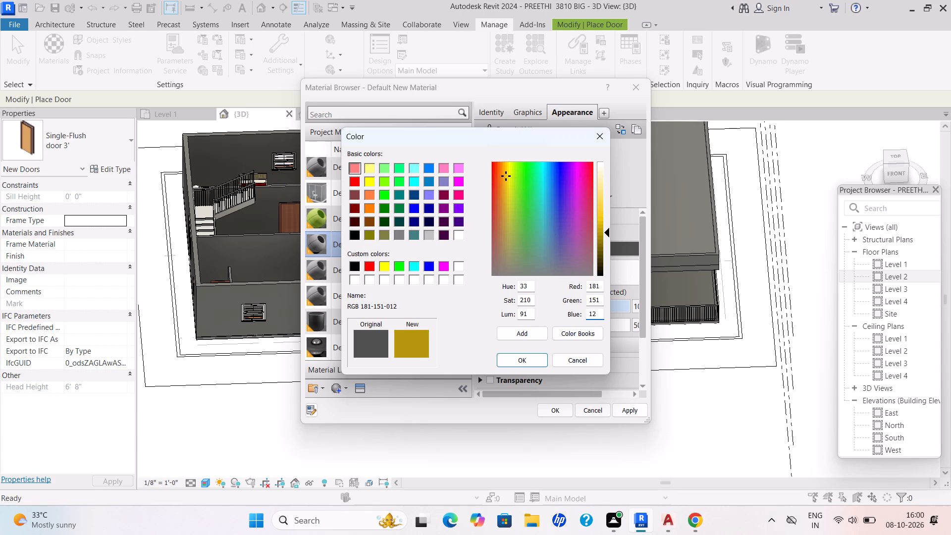
key(BackSpace)
text(52)
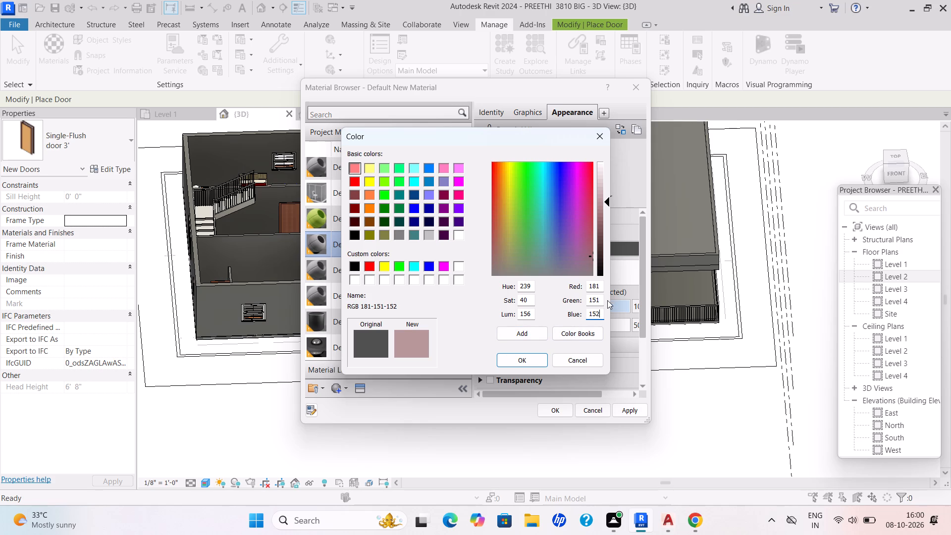
click(520, 364)
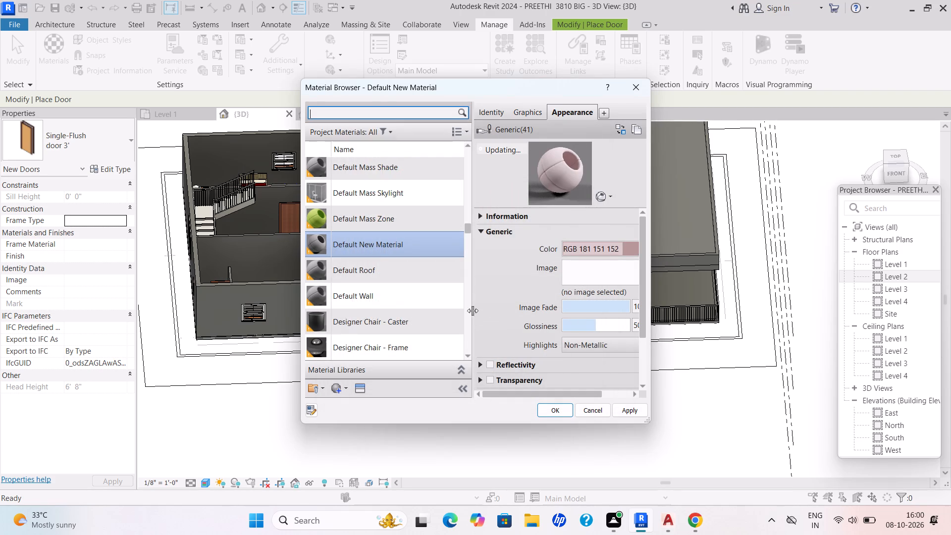
Rename the new material as "light p" and apply the material changes.
right_click(418, 253)
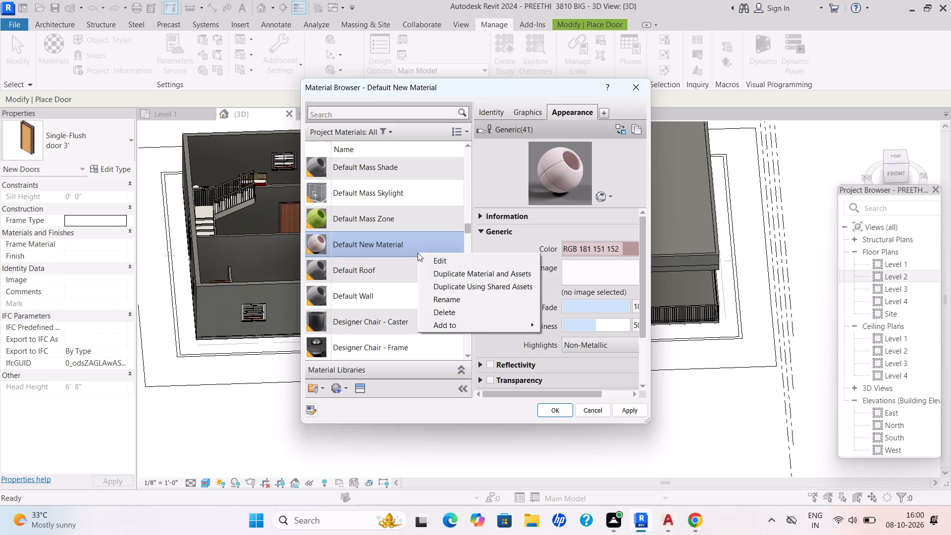
click(453, 304)
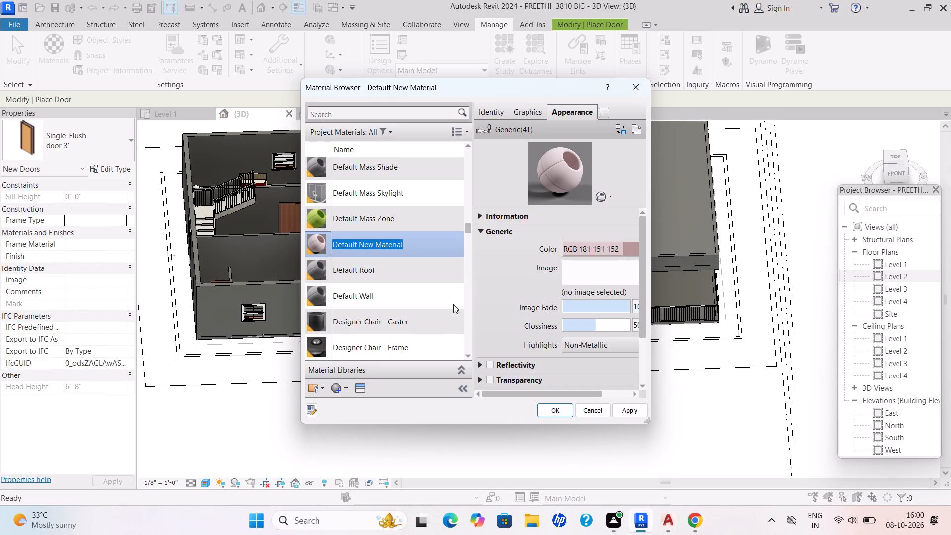
key(BackSpace)
text(lig)
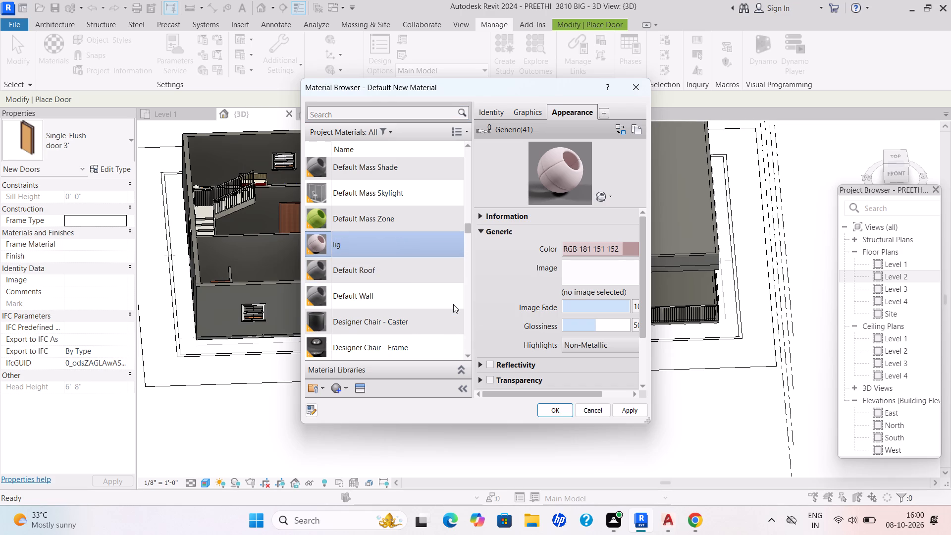
key(j)
key(BackSpace)
text(htnp)
key(BackSpace)
key(BackSpace)
key(space)
text(p)
click(634, 412)
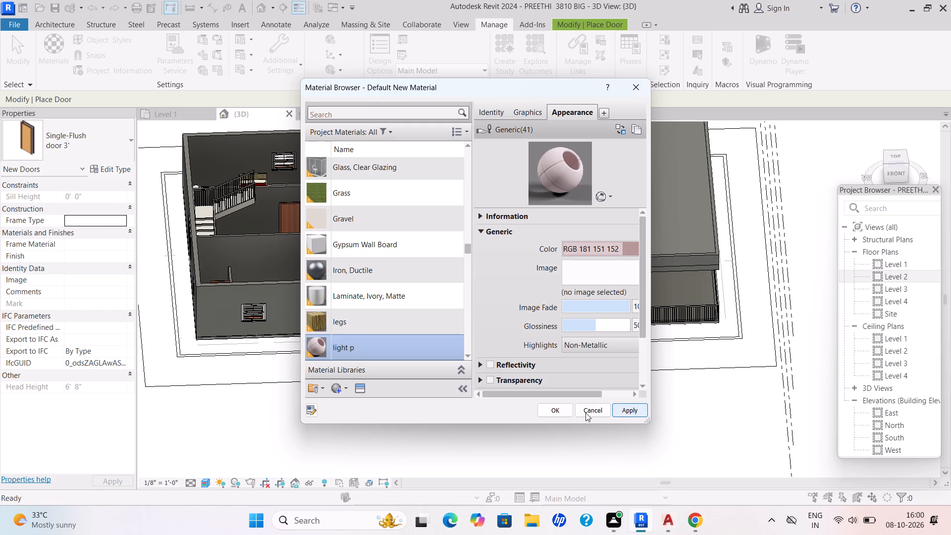
click(549, 415)
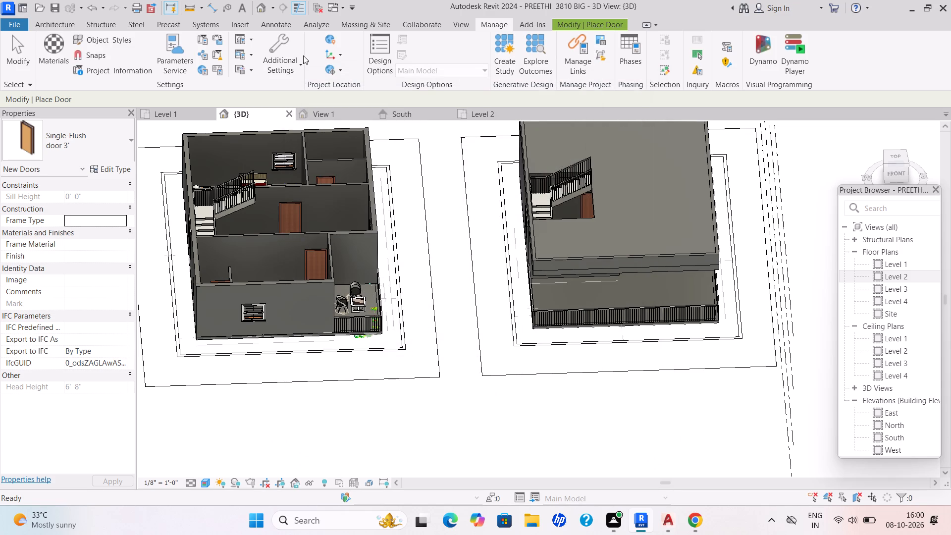
Create another new project material and set its appearance color to RGB 247 240 232.
click(45, 62)
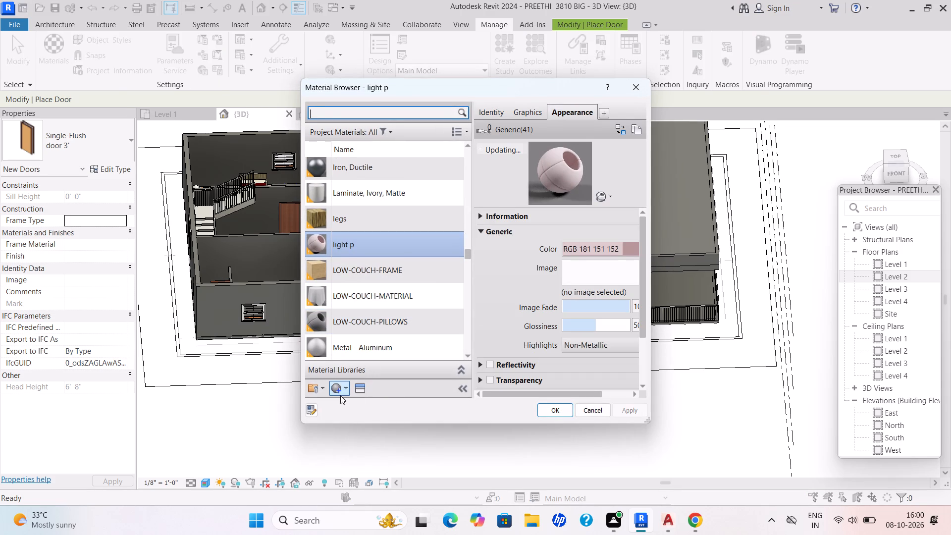
click(340, 395)
click(358, 402)
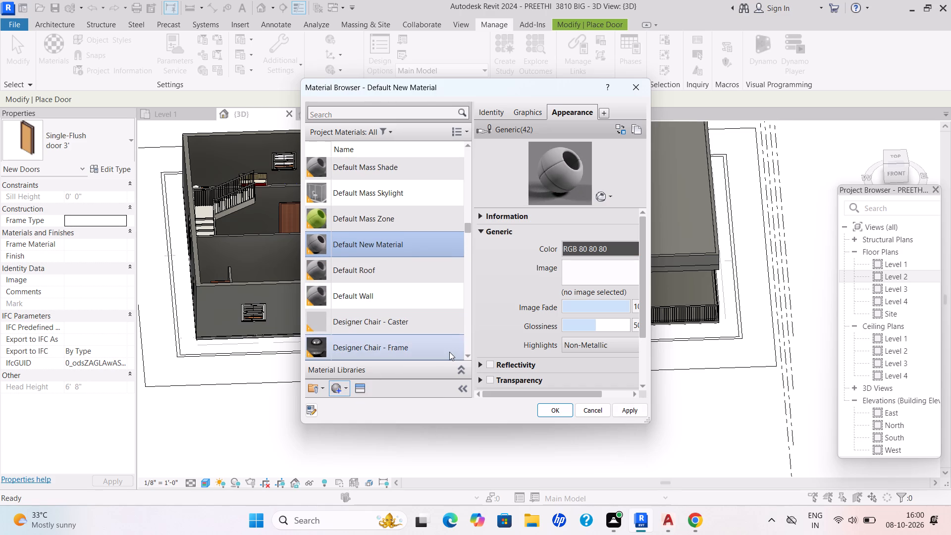
click(571, 248)
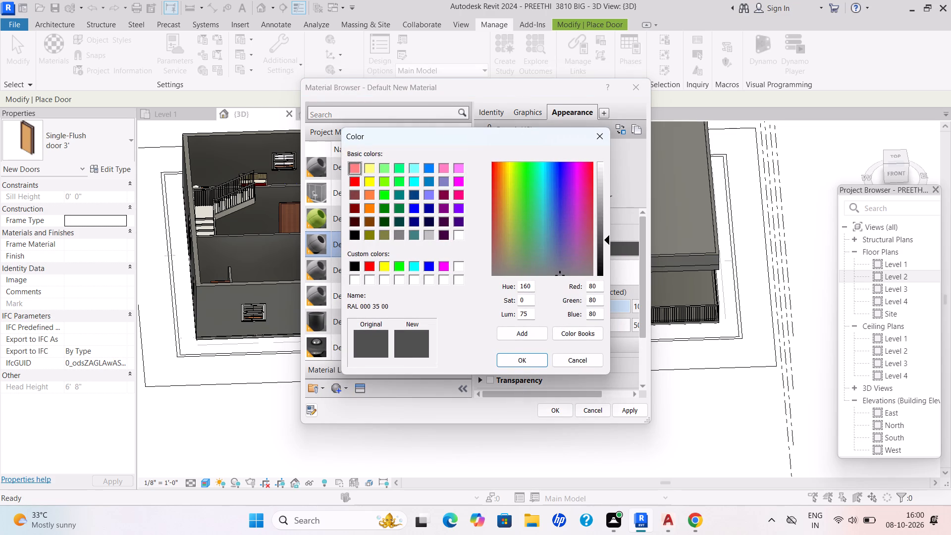
drag(600, 283, 543, 298)
key(BackSpace)
text(24)
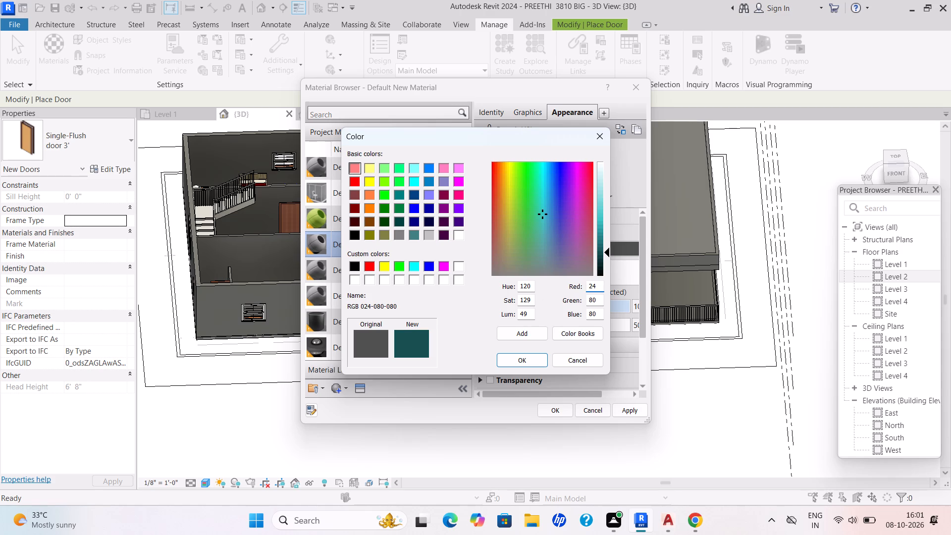
key(7)
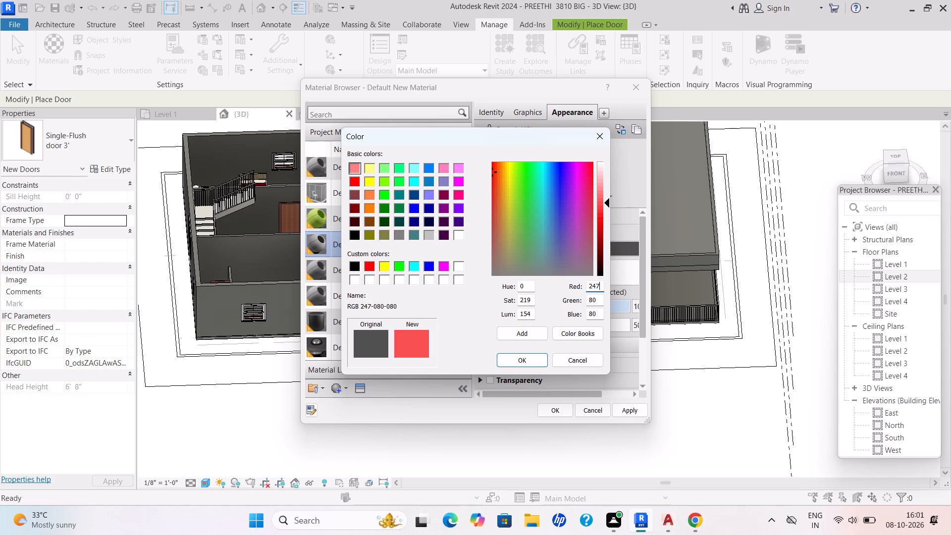
drag(599, 302, 577, 302)
text(240)
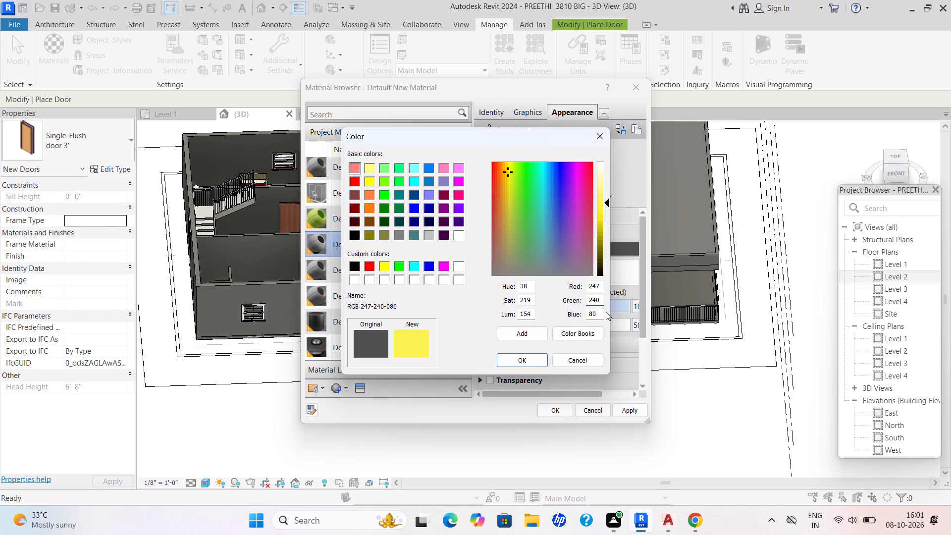
drag(600, 312, 554, 314)
key(BackSpace)
text(232)
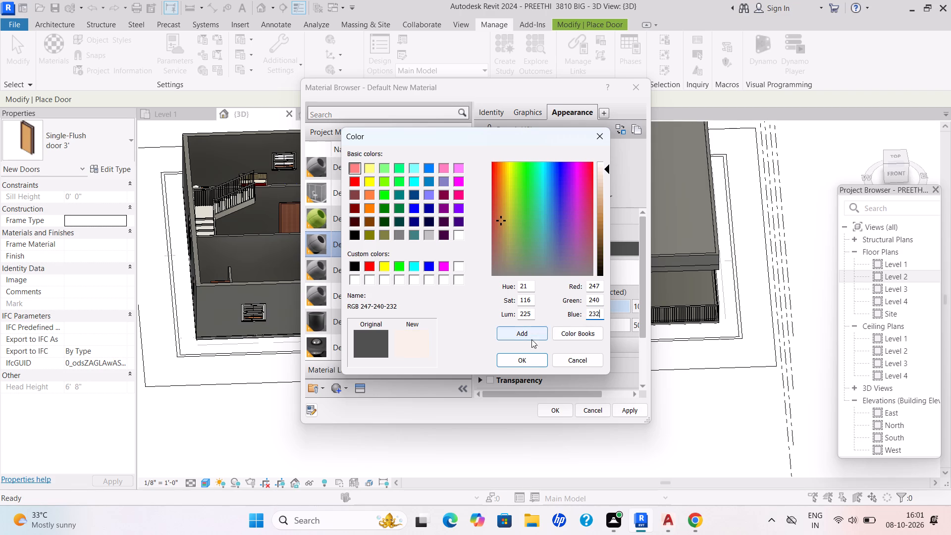
scroll(559, 314, up, 5)
click(518, 362)
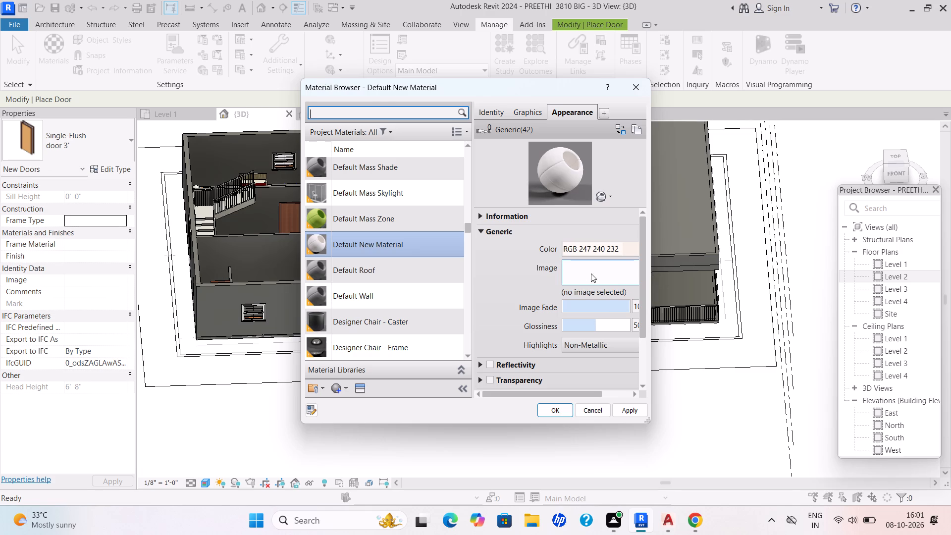
Rename the off-white new material as "light shade" and apply the change.
right_click(430, 248)
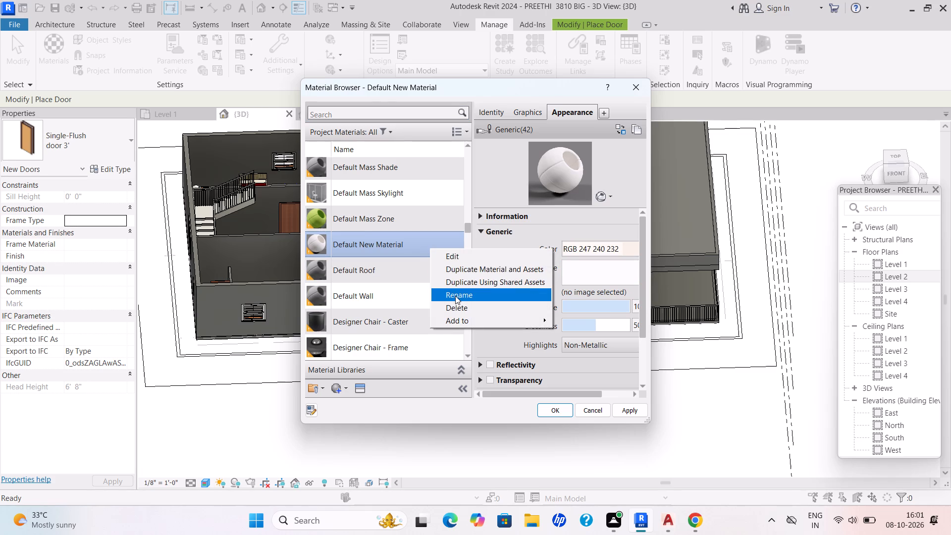
click(455, 296)
key(BackSpace)
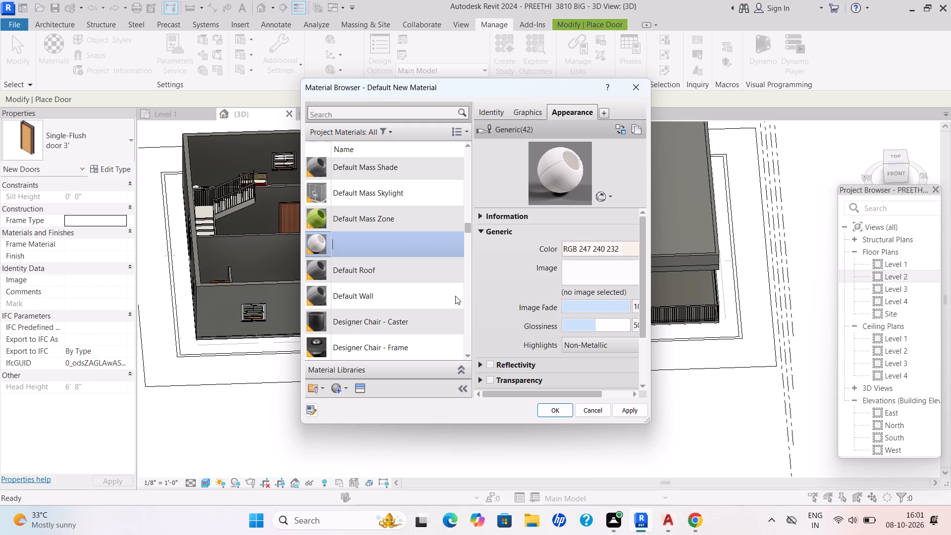
text(li)
text(ght shade)
click(630, 412)
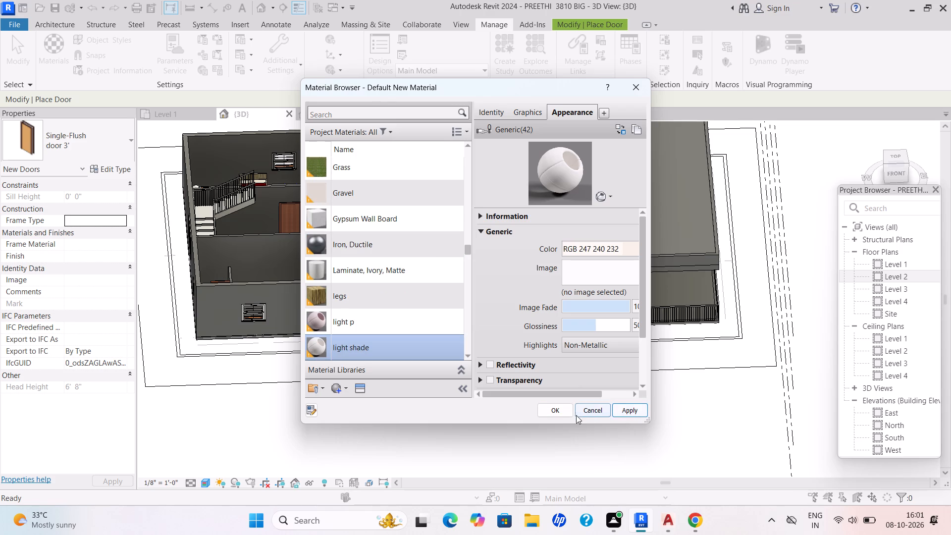
Accept the "light shade" material changes and create another new project material.
click(563, 411)
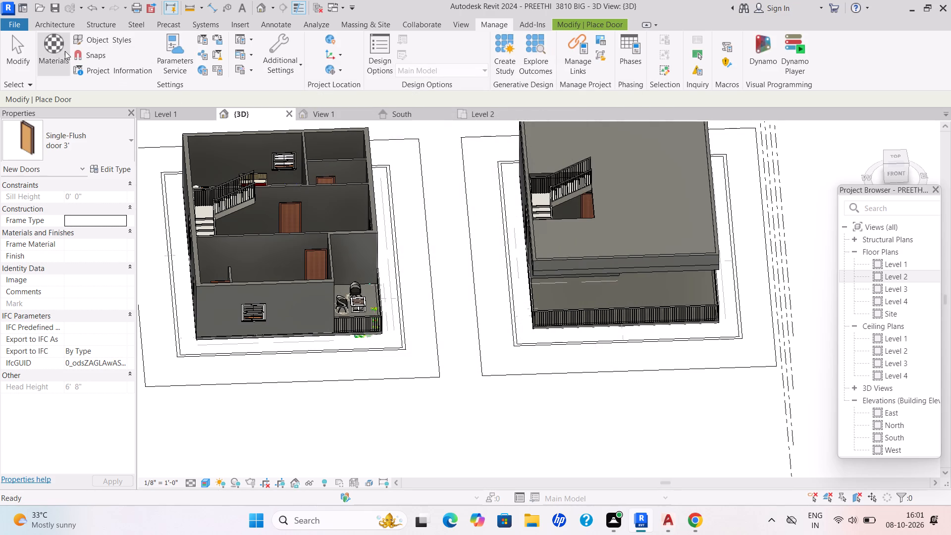
click(47, 50)
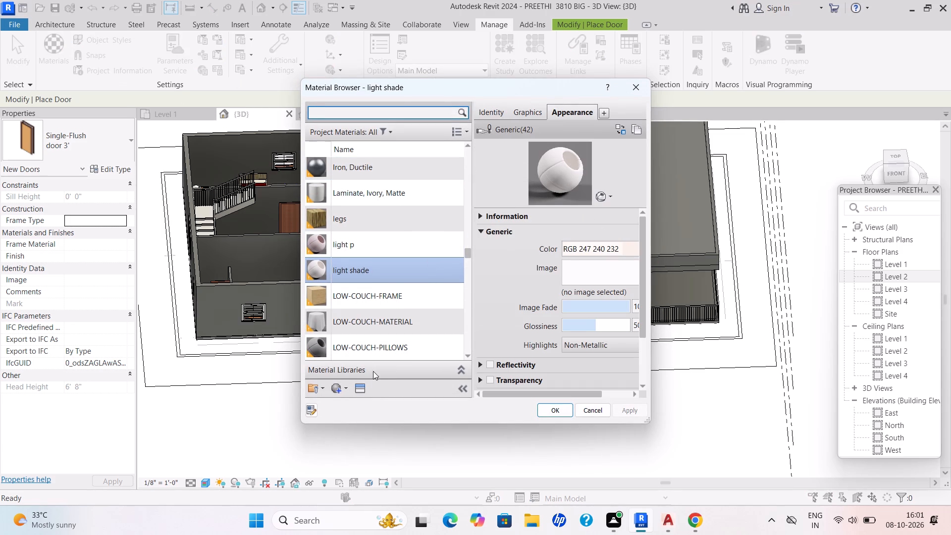
click(335, 389)
click(375, 404)
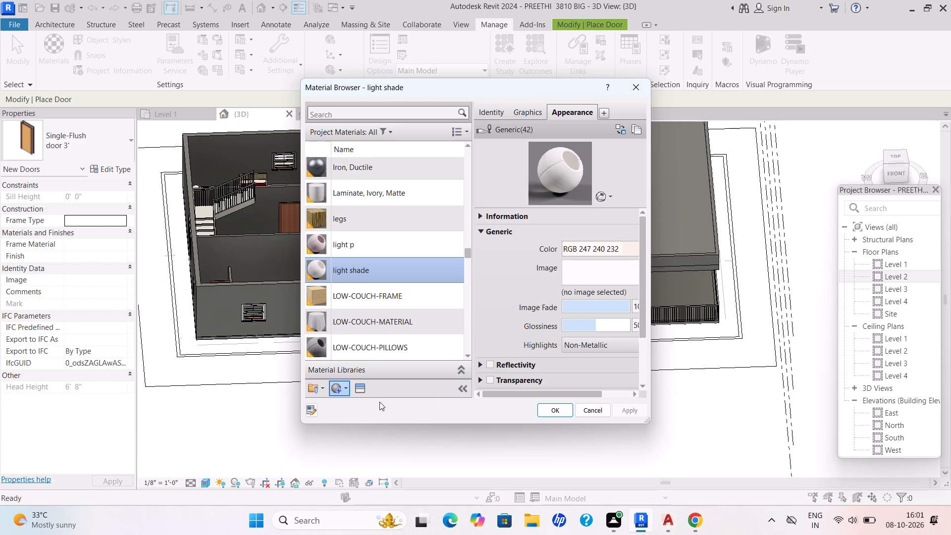
Set the new material's appearance color to RGB 127 103 142.
click(597, 250)
drag(596, 250, 585, 246)
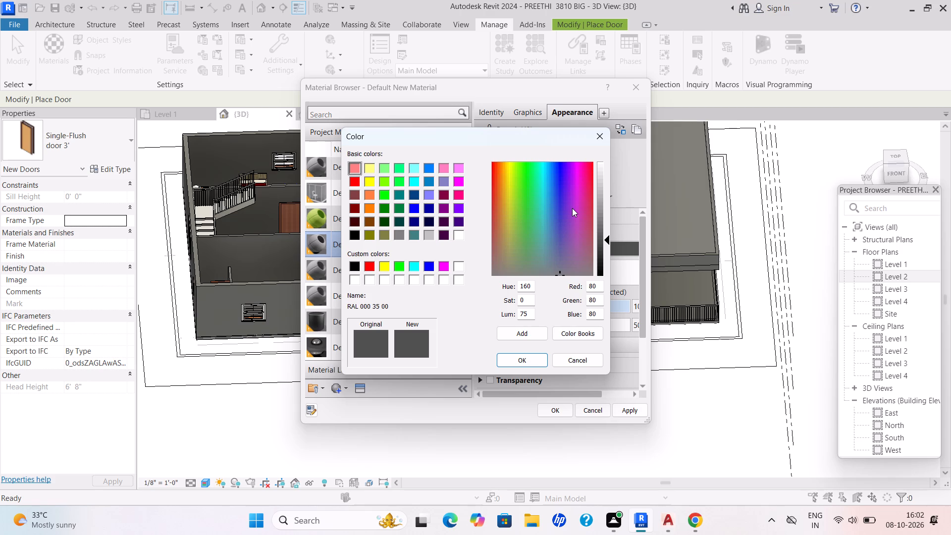
drag(598, 284, 575, 292)
key(BackSpace)
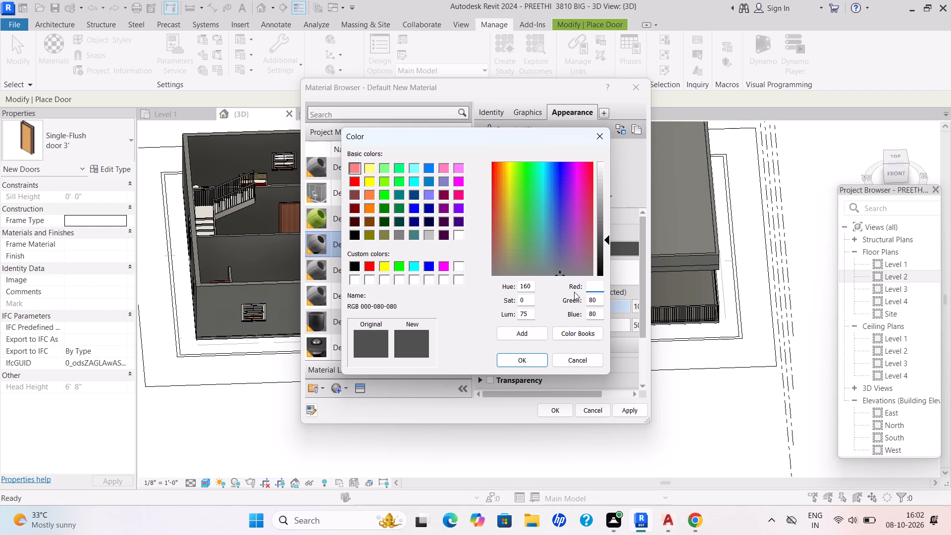
text(127)
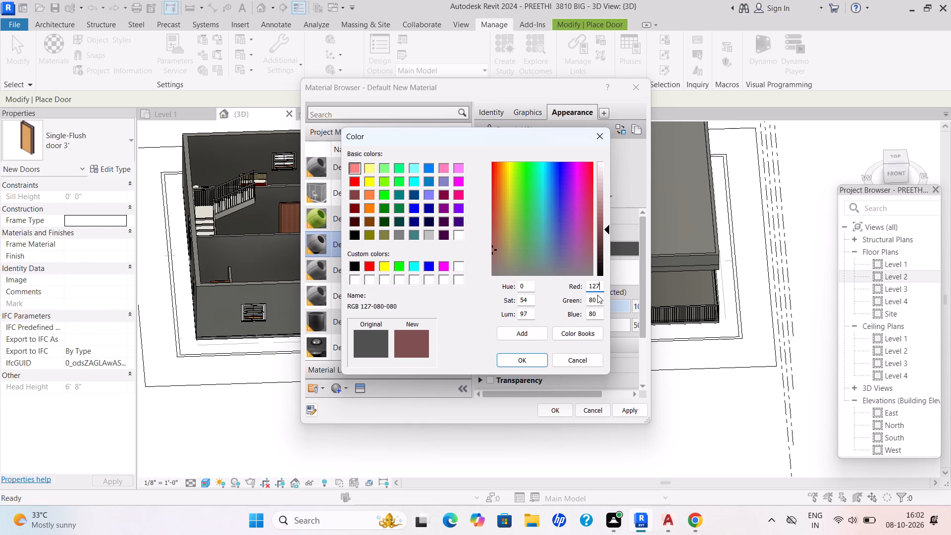
drag(601, 300, 578, 300)
key(BackSpace)
text(10)
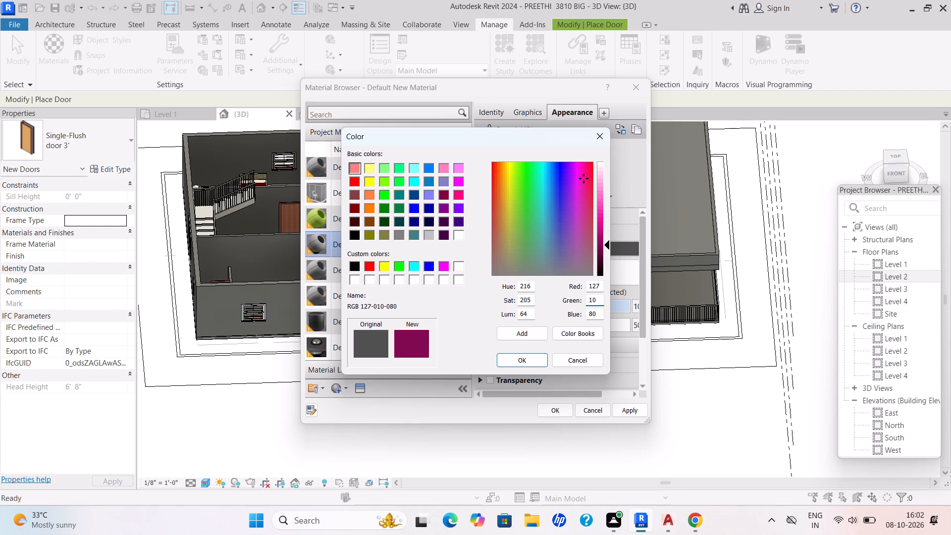
key(3)
drag(601, 310, 577, 311)
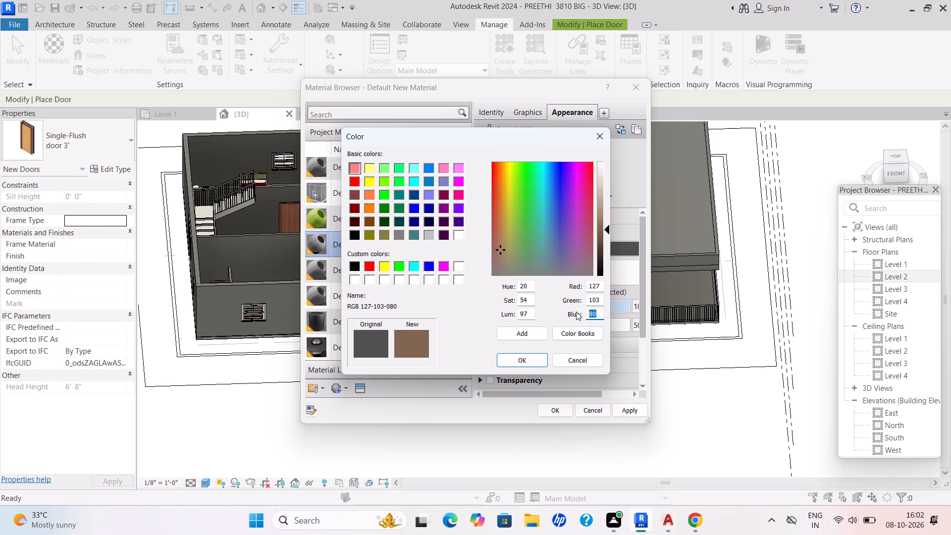
key(BackSpace)
text(142)
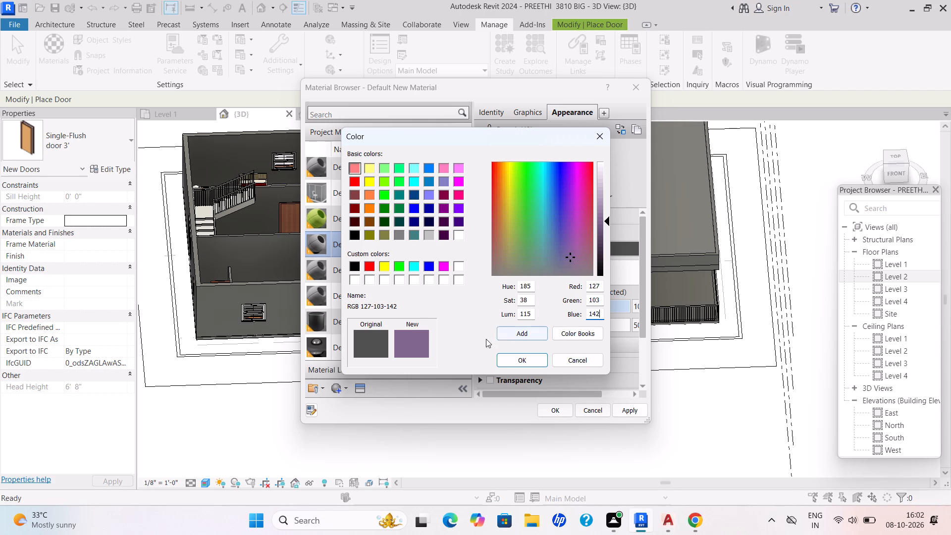
click(532, 358)
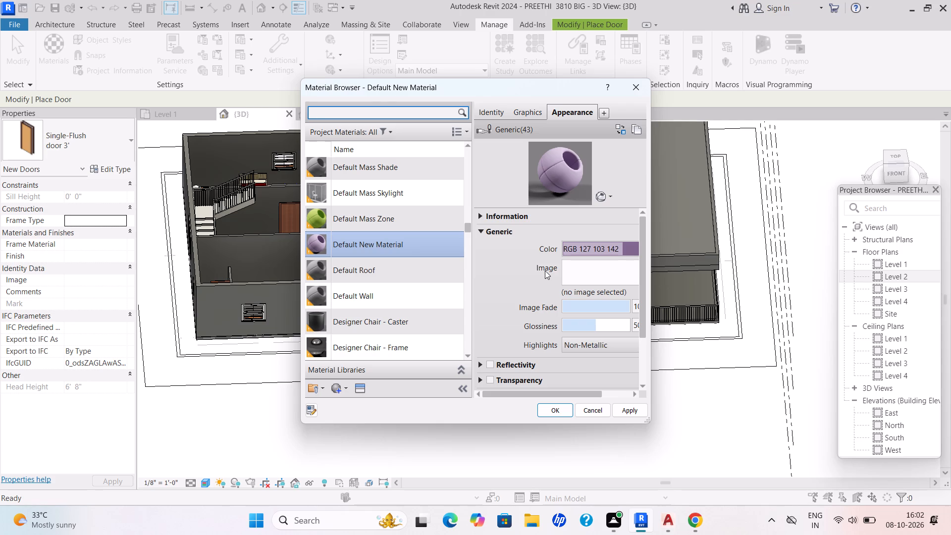
Rename the purple new material as "7f 678e" and apply the material changes.
right_click(416, 240)
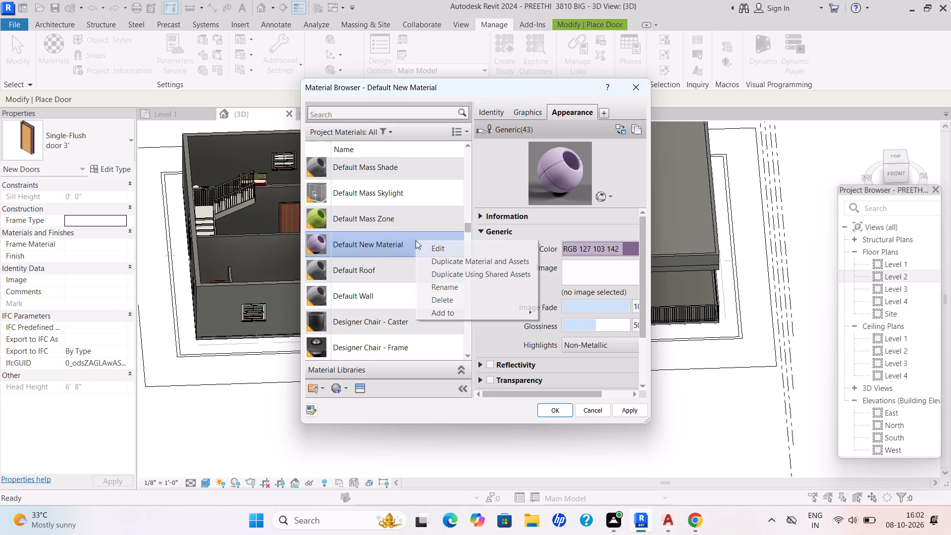
click(459, 288)
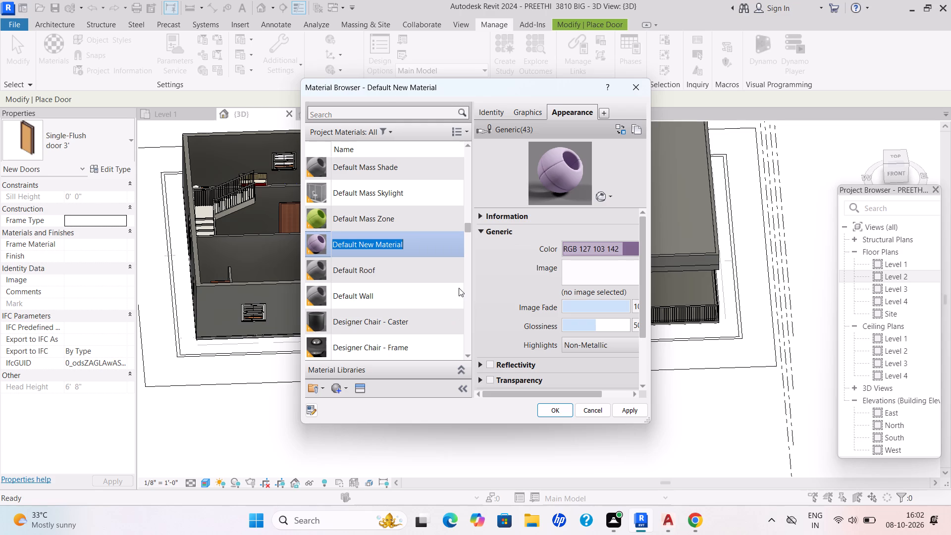
key(BackSpace)
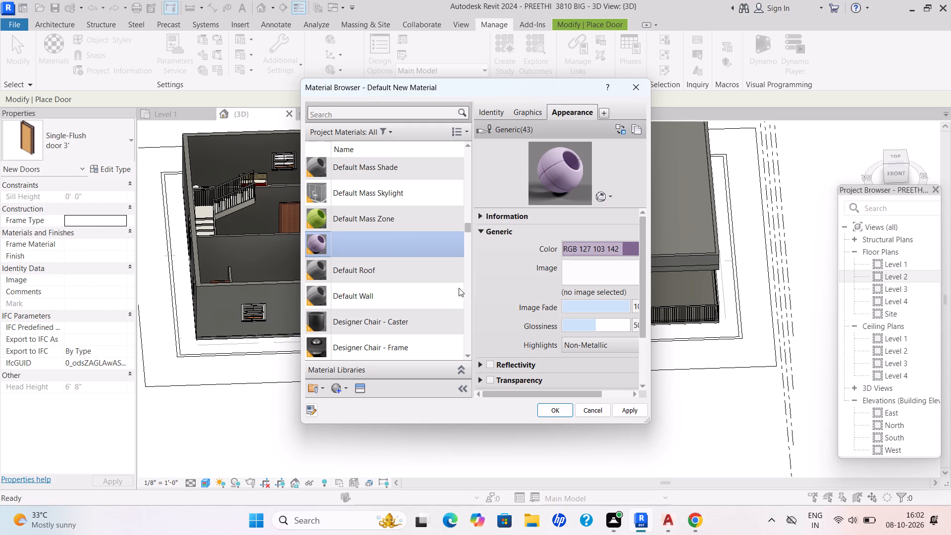
text(7f)
key(space)
text(67)
key(8)
key(e)
click(628, 409)
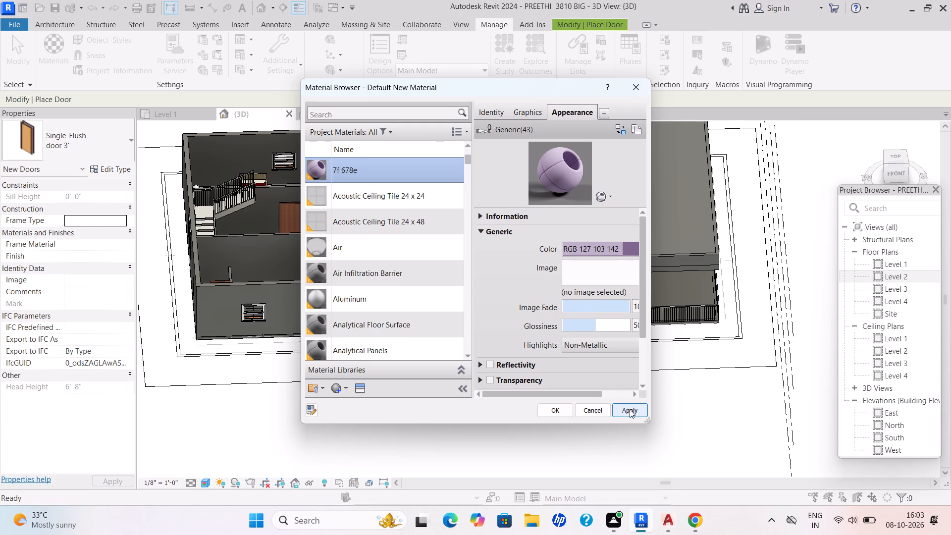
click(560, 407)
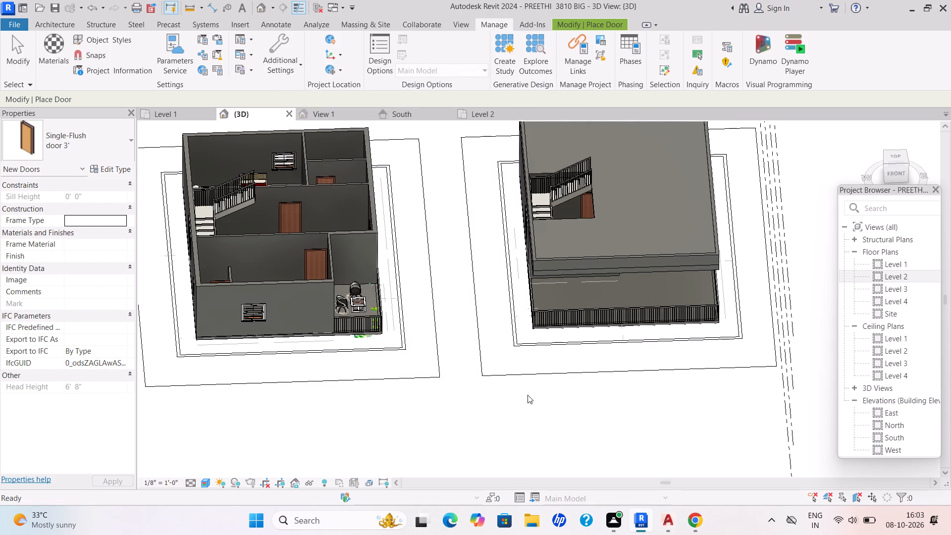
Create another new project material after "7f 678e".
click(61, 58)
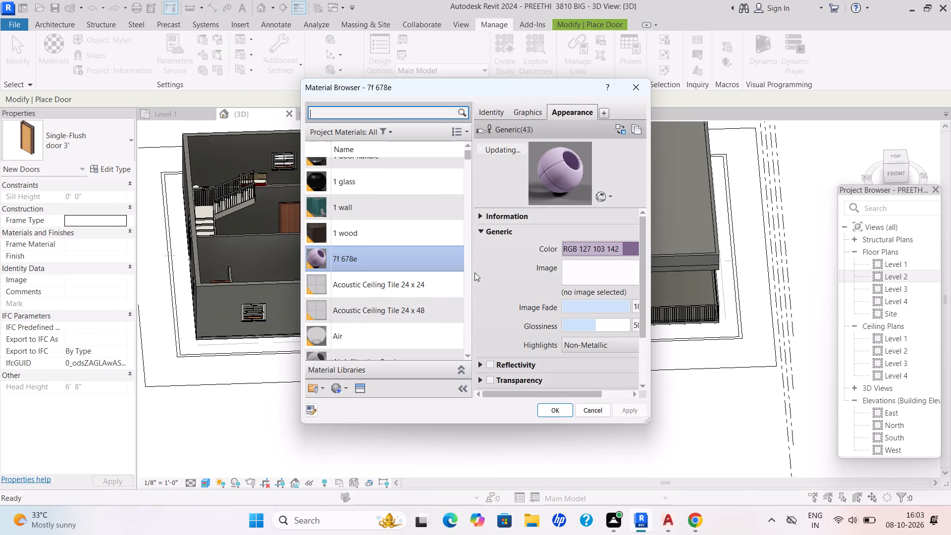
click(335, 393)
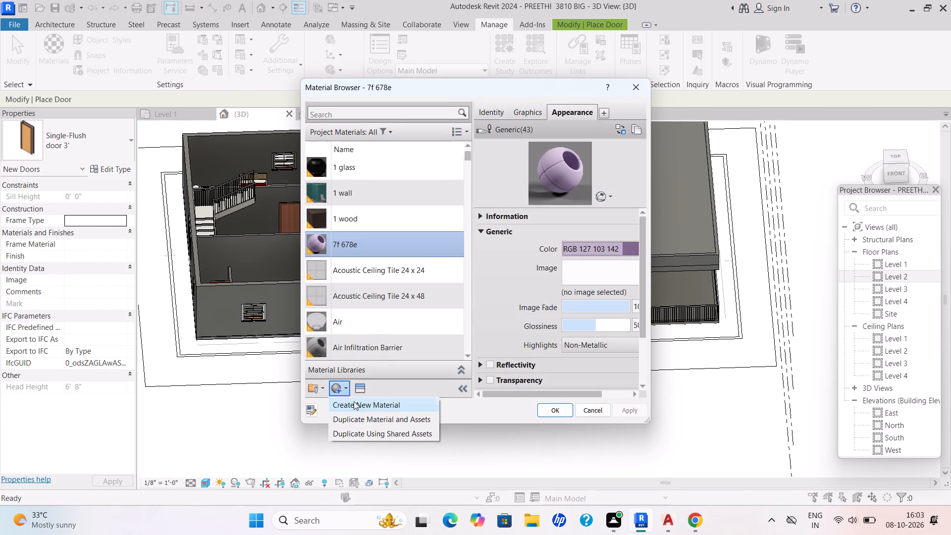
click(358, 403)
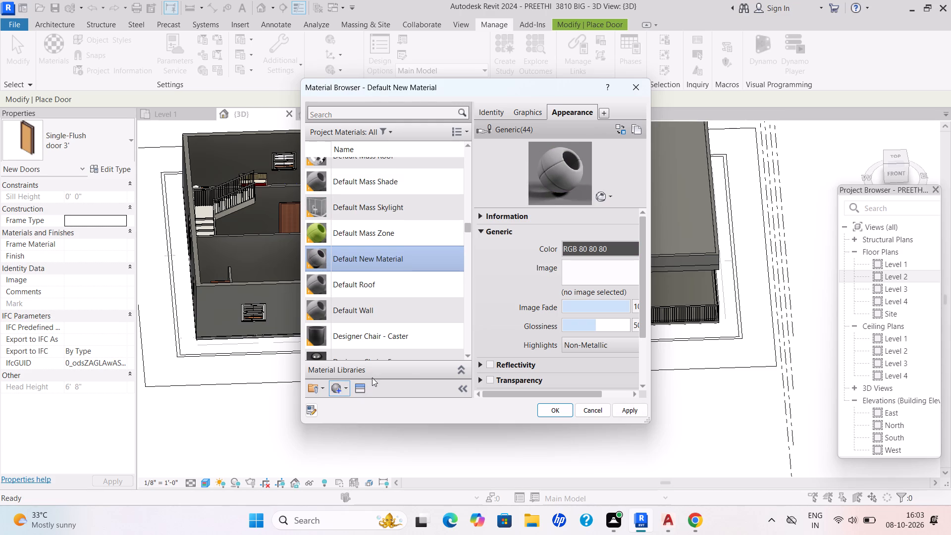
Set the new material's appearance color to RGB 204 192 175.
click(583, 246)
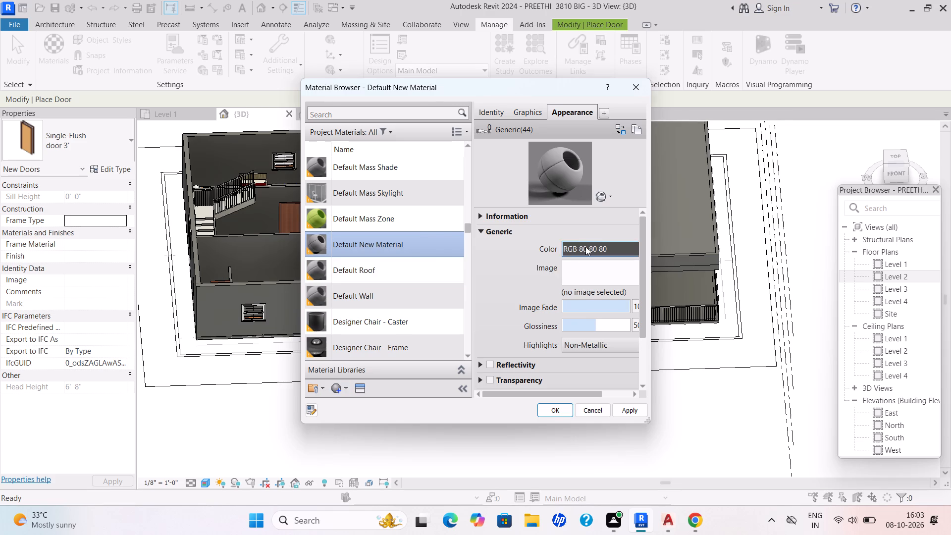
drag(598, 283, 584, 287)
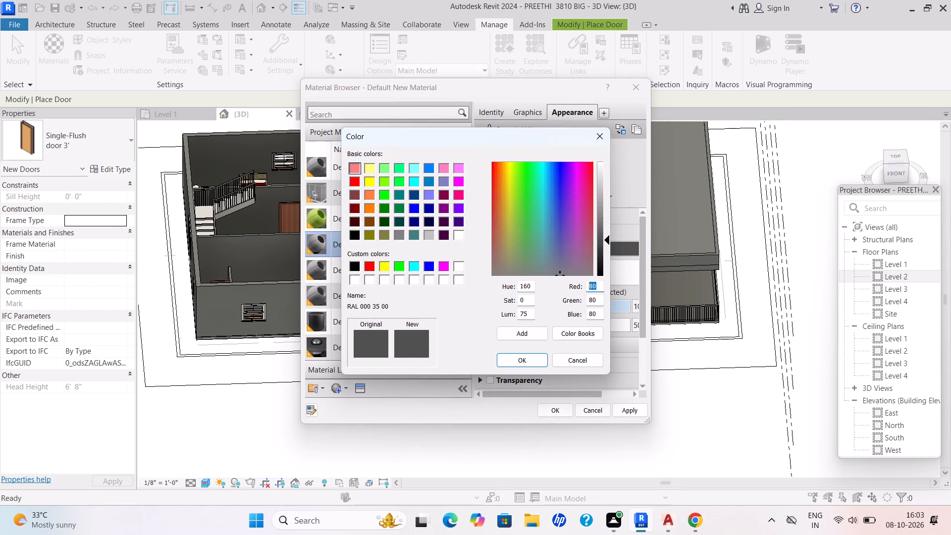
drag(584, 287, 572, 290)
key(BackSpace)
text(204)
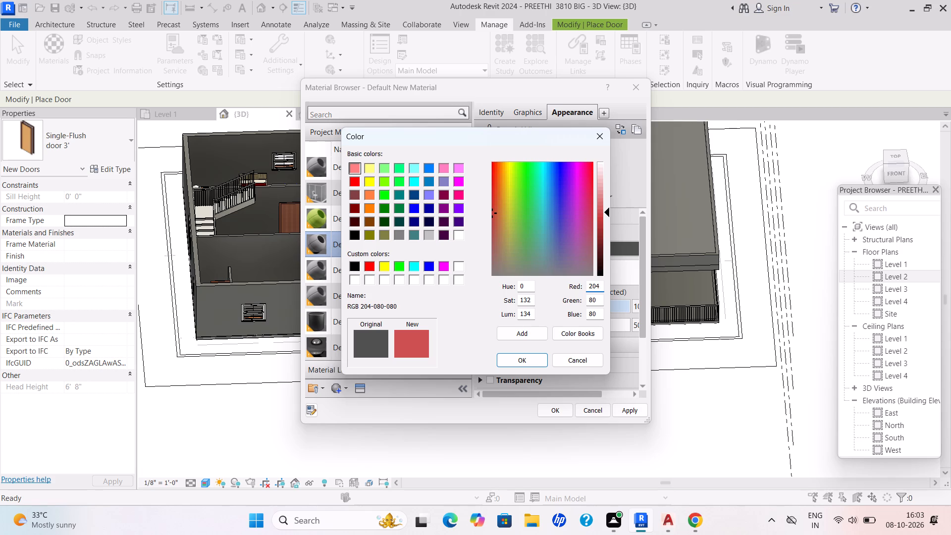
drag(604, 296, 581, 299)
drag(597, 303, 579, 304)
drag(579, 304, 575, 305)
key(BackSpace)
key(1)
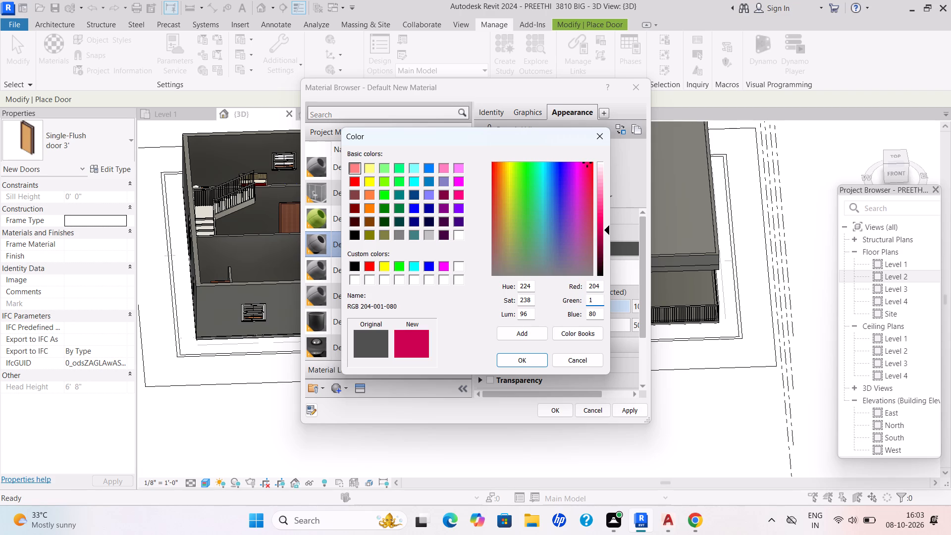
text(92)
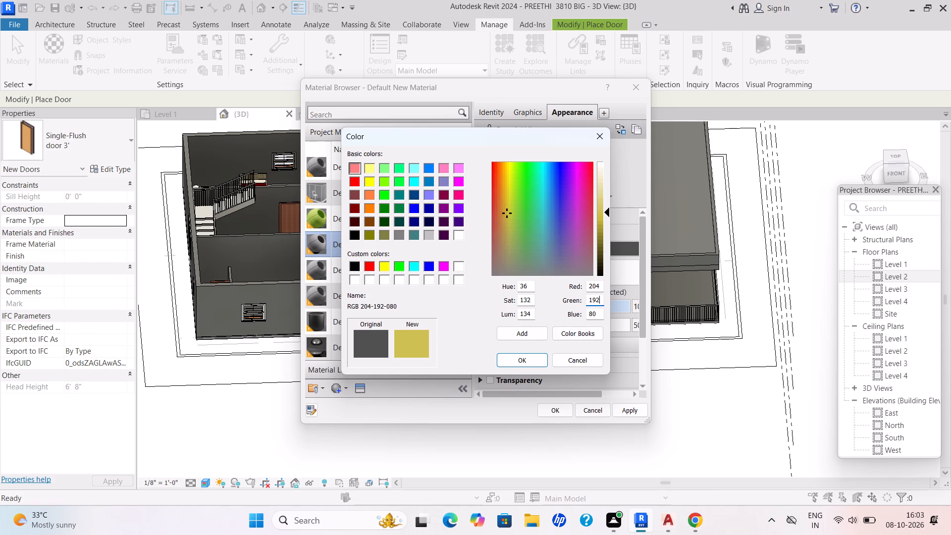
drag(598, 311, 576, 317)
key(BackSpace)
text(175)
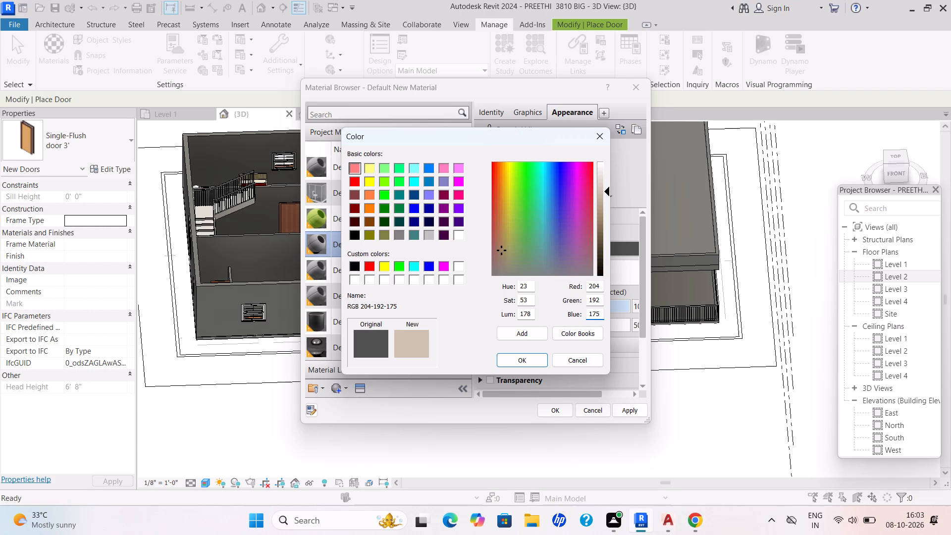
click(526, 360)
Rename the beige new material as "cccoaf", apply the changes and accept the material edits.
right_click(391, 240)
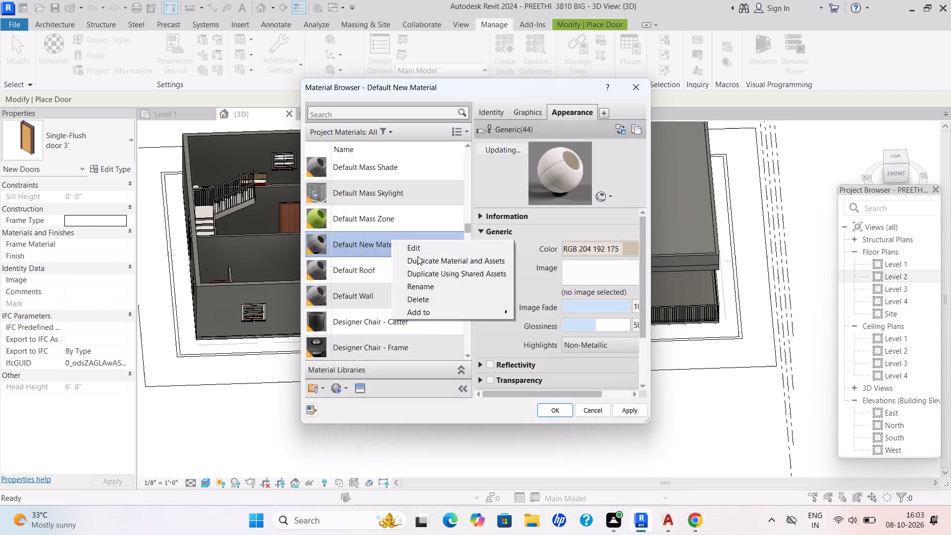
click(450, 283)
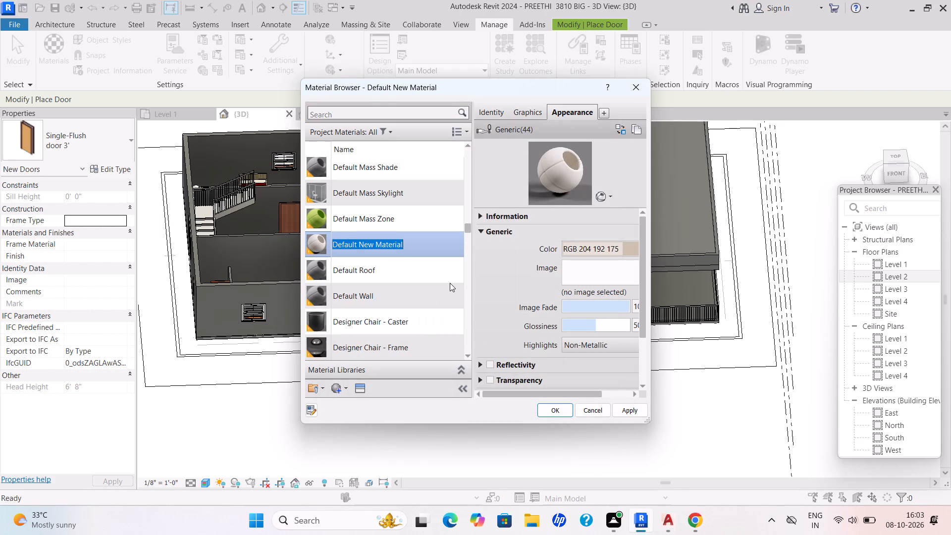
key(BackSpace)
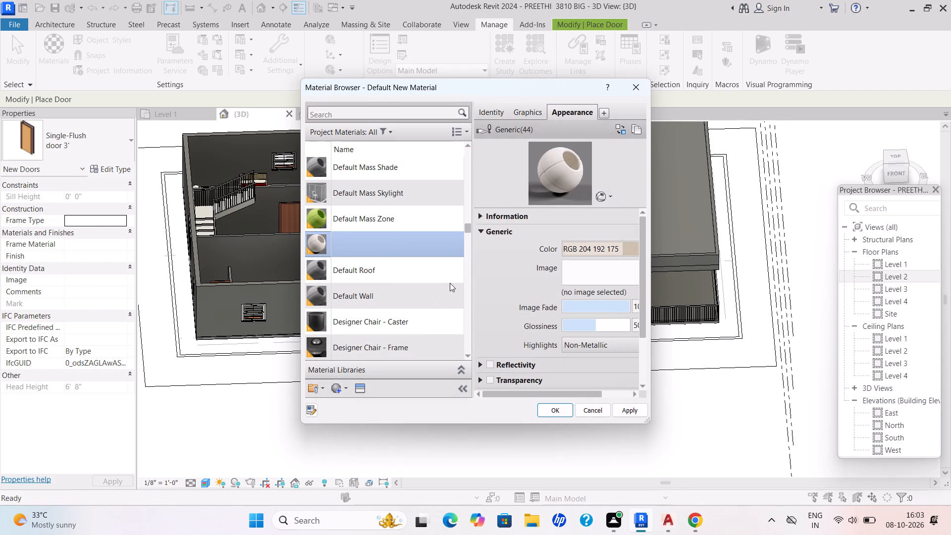
key(c)
text(cc)
key(o)
key(a)
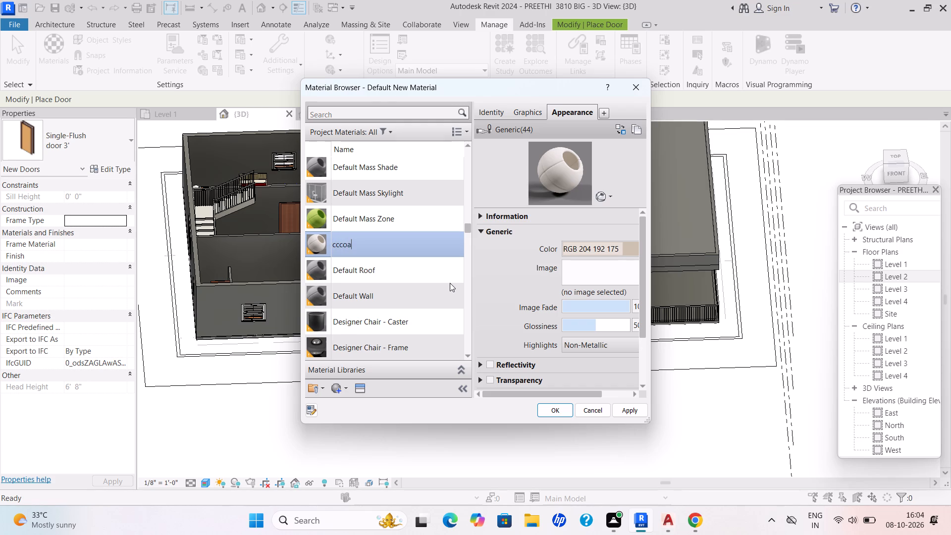
key(f)
click(620, 413)
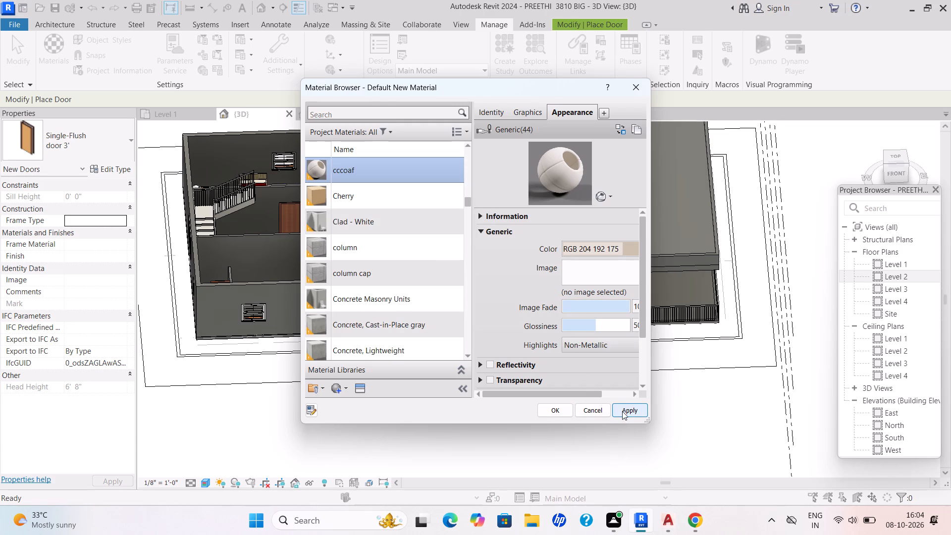
click(625, 409)
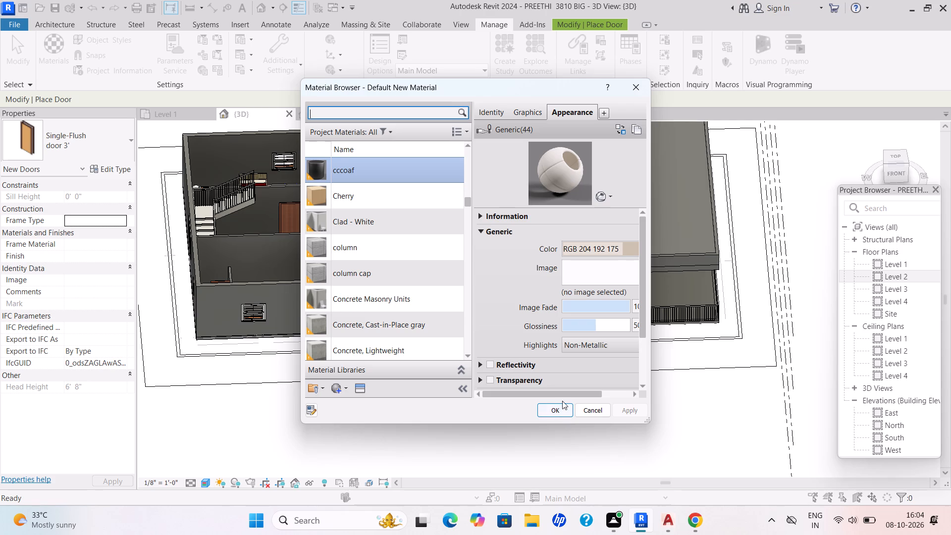
click(561, 413)
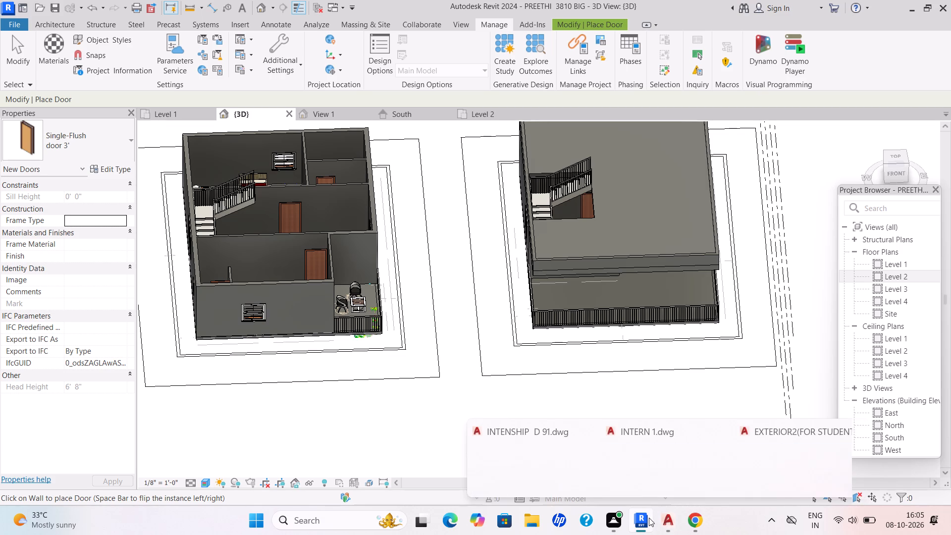
Switch to Chrome and search Google for "asian paints color code with image", showing the image results.
click(700, 522)
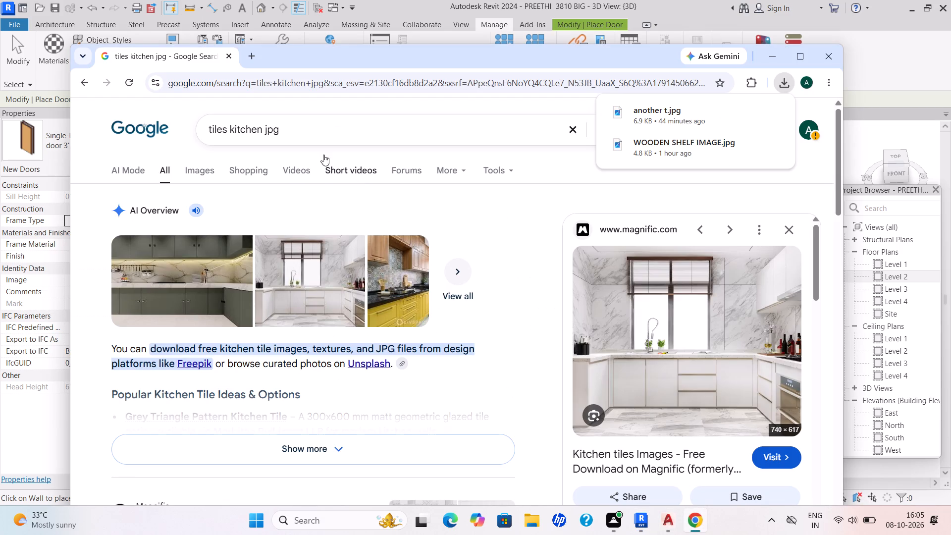
click(333, 129)
key(BackSpace)
key(BackSpace)
key(BackSpace)
key(BackSpace)
key(BackSpace)
key(BackSpace)
key(BackSpace)
key(BackSpace)
key(BackSpace)
key(BackSpace)
key(BackSpace)
key(BackSpace)
key(BackSpace)
key(BackSpace)
key(BackSpace)
key(BackSpace)
key(BackSpace)
key(BackSpace)
key(BackSpace)
key(BackSpace)
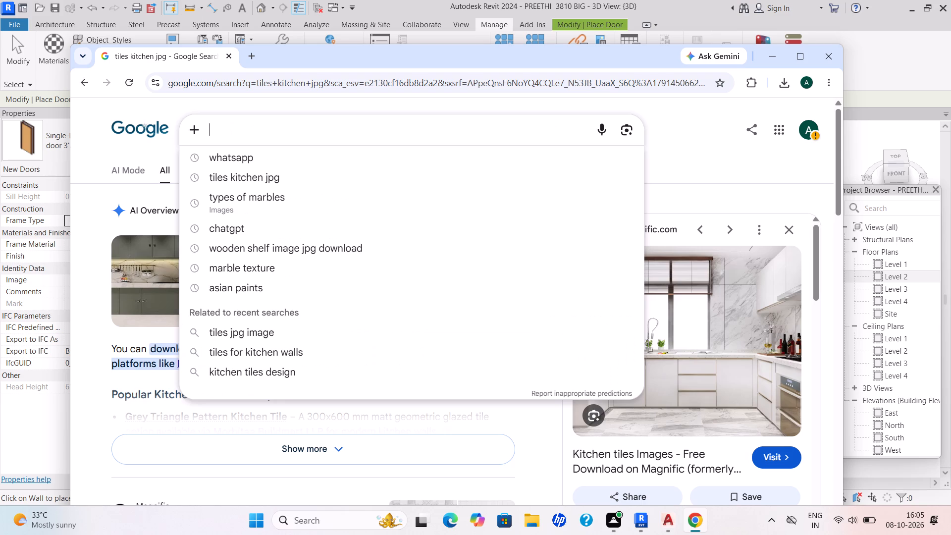
text(asi)
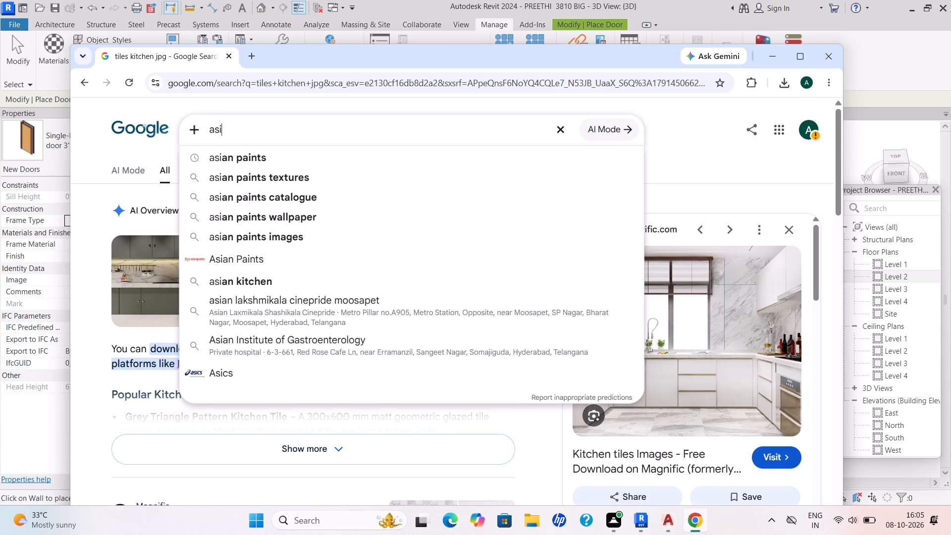
text(an paints rgb)
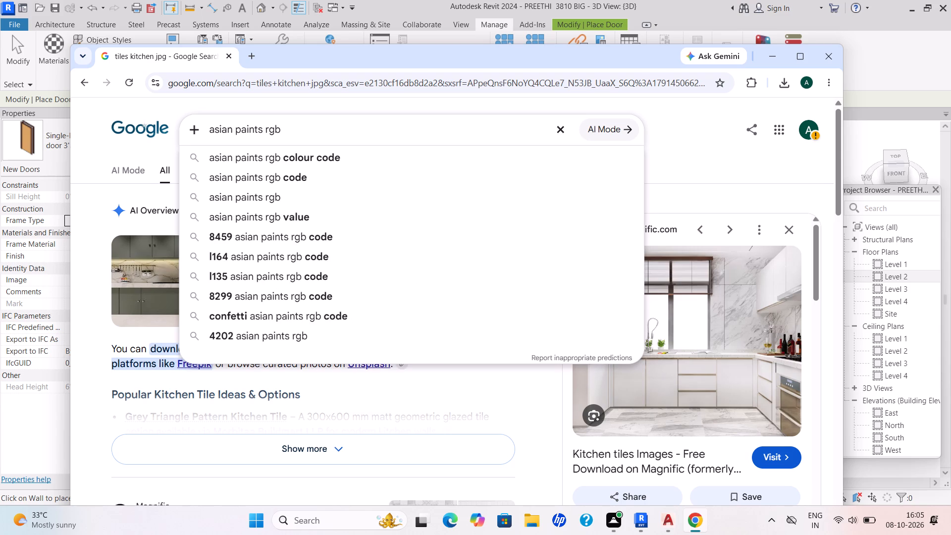
key(BackSpace)
key(BackSpace)
key(BackSpace)
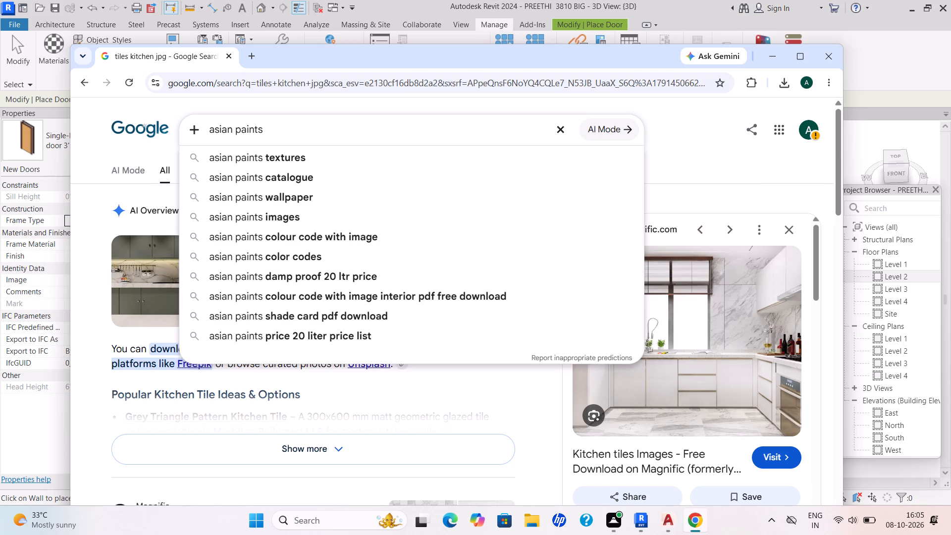
key(space)
text(colo)
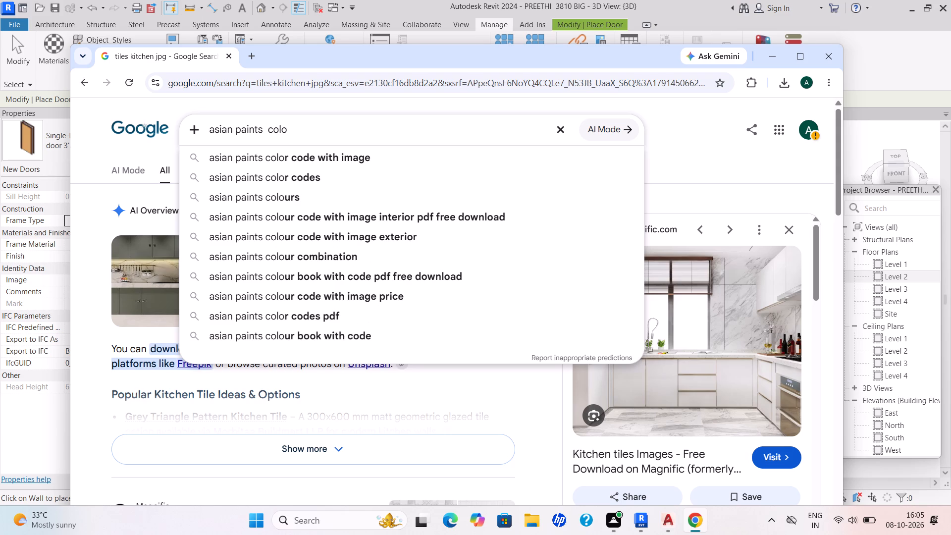
click(362, 155)
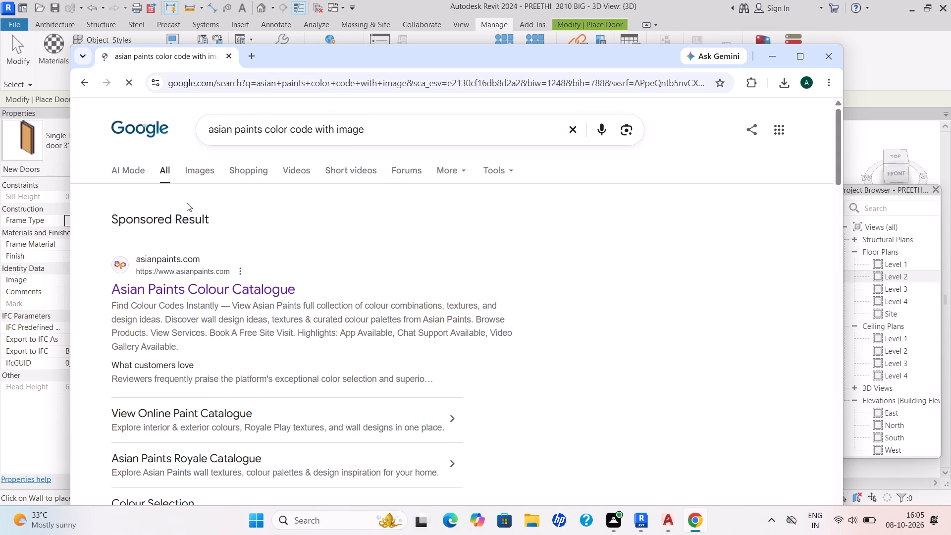
click(190, 179)
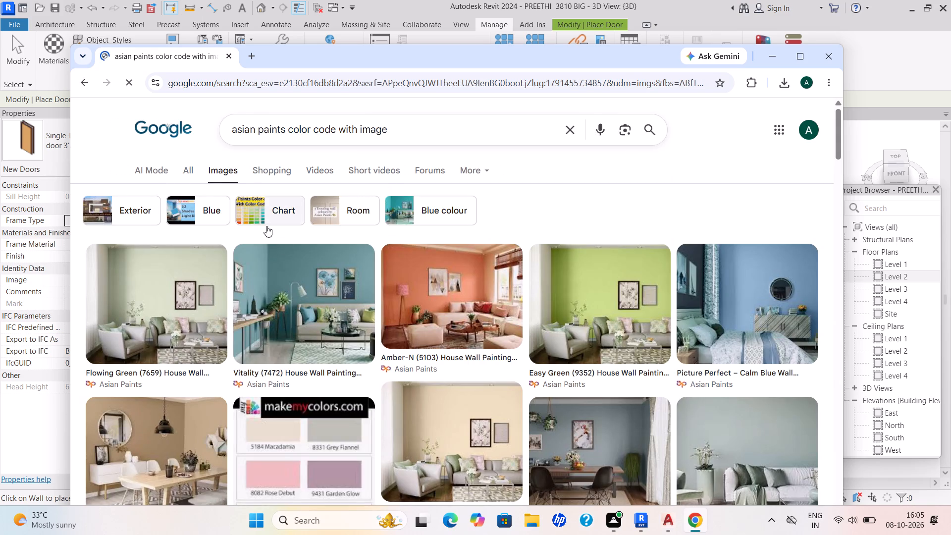
Save the Easy Green (9352) wall image to Downloads as "yellows-greens-colour-shade-asian-paints-9352".
click(618, 269)
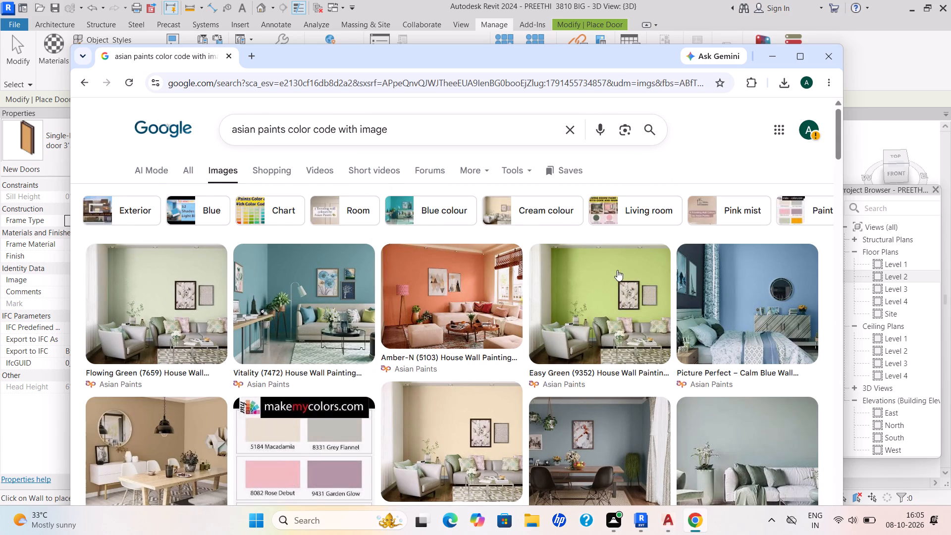
right_click(709, 254)
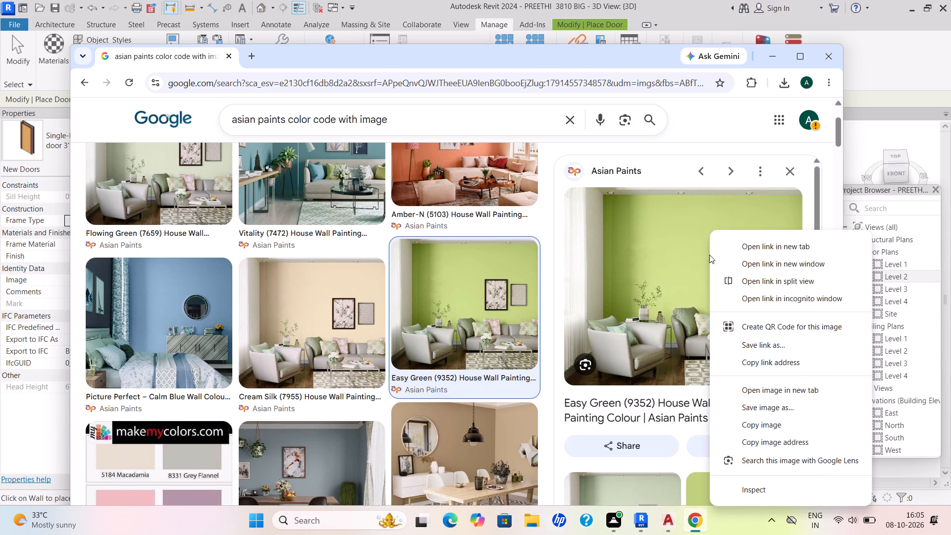
click(809, 404)
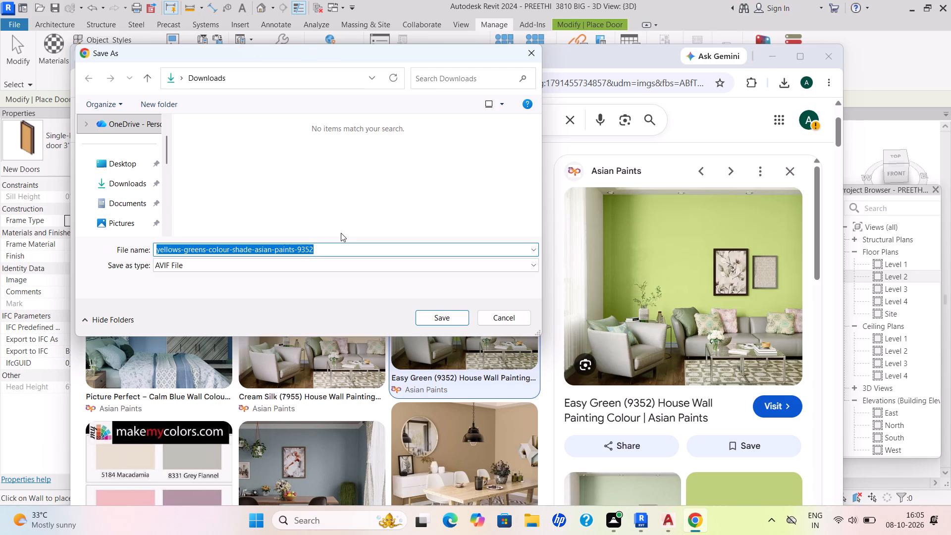
click(442, 314)
Save the Vitality (7472) teal wall image to Downloads as "light blue".
scroll(341, 291, up, 1)
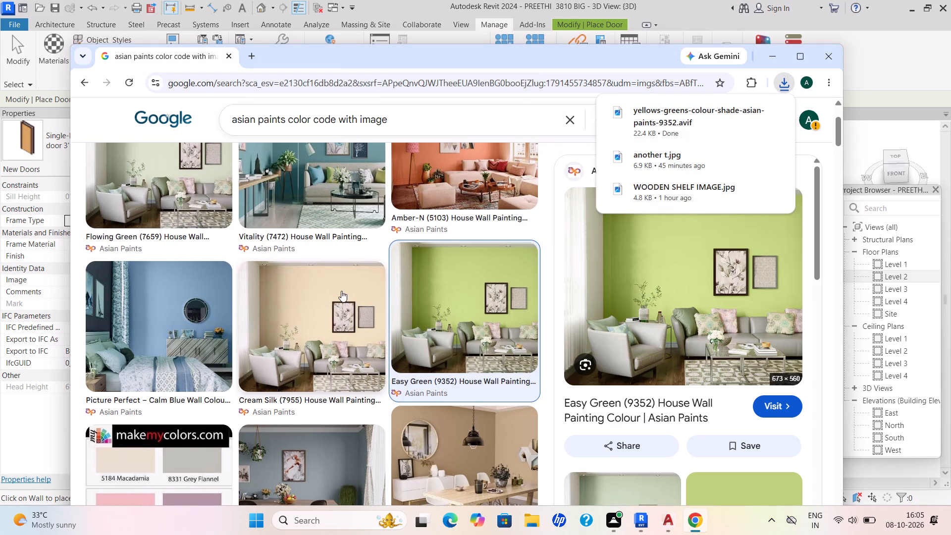
scroll(341, 291, up, 1)
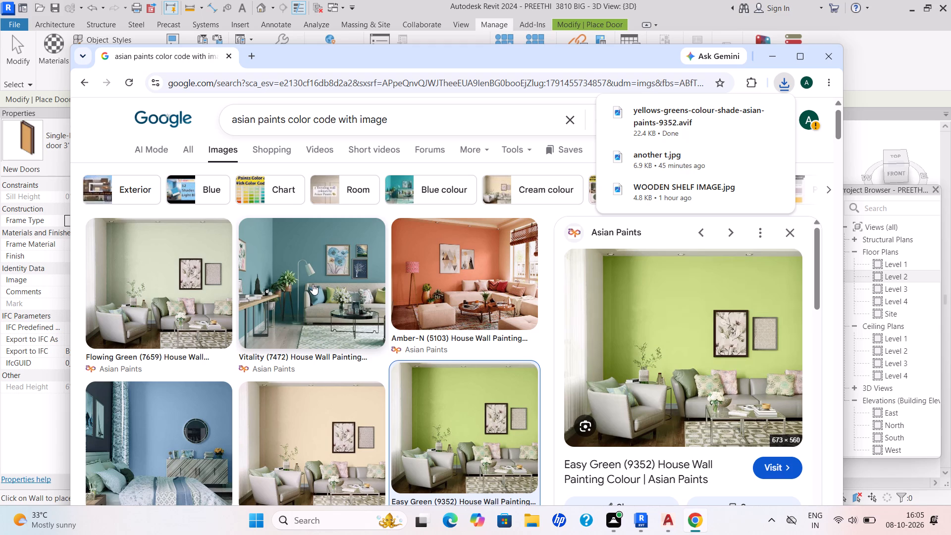
click(316, 246)
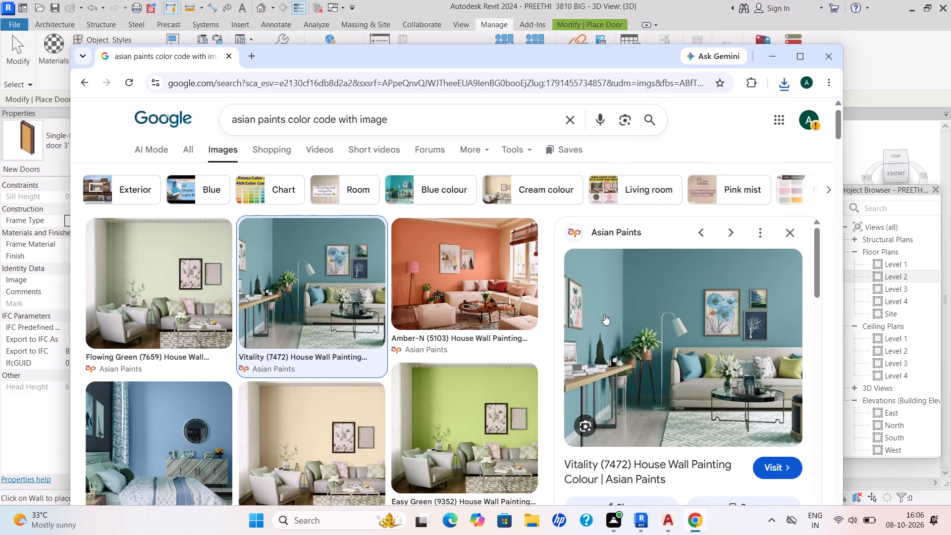
right_click(647, 330)
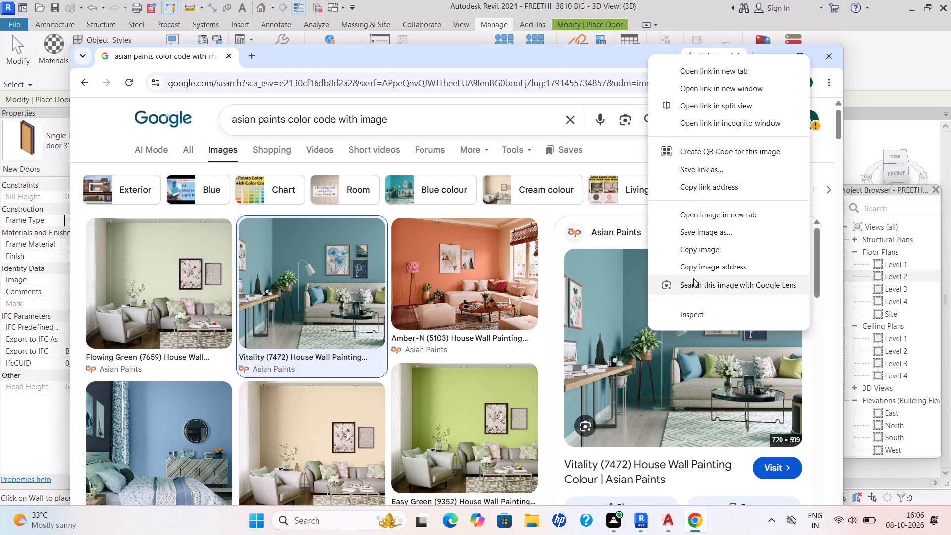
click(711, 236)
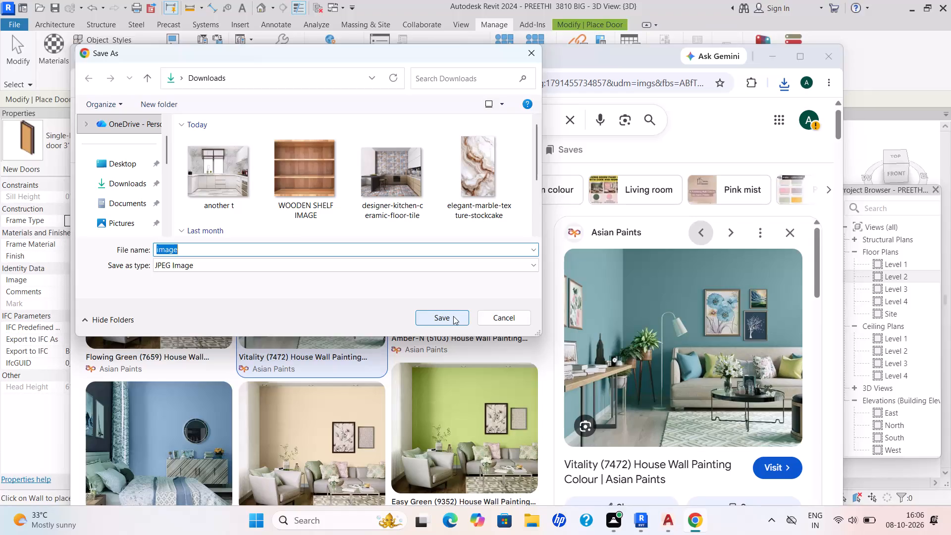
key(BackSpace)
text(li)
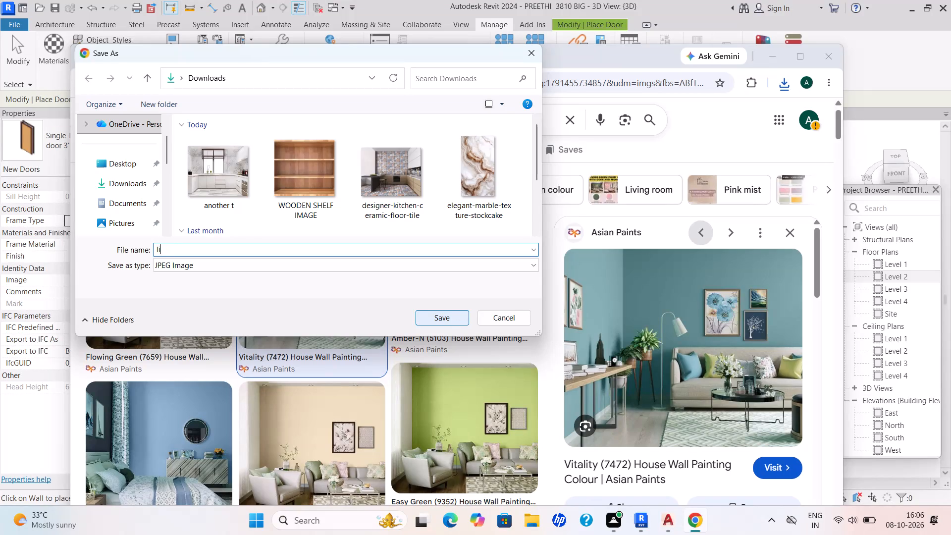
key(f)
key(BackSpace)
text(ght bl)
text(ue)
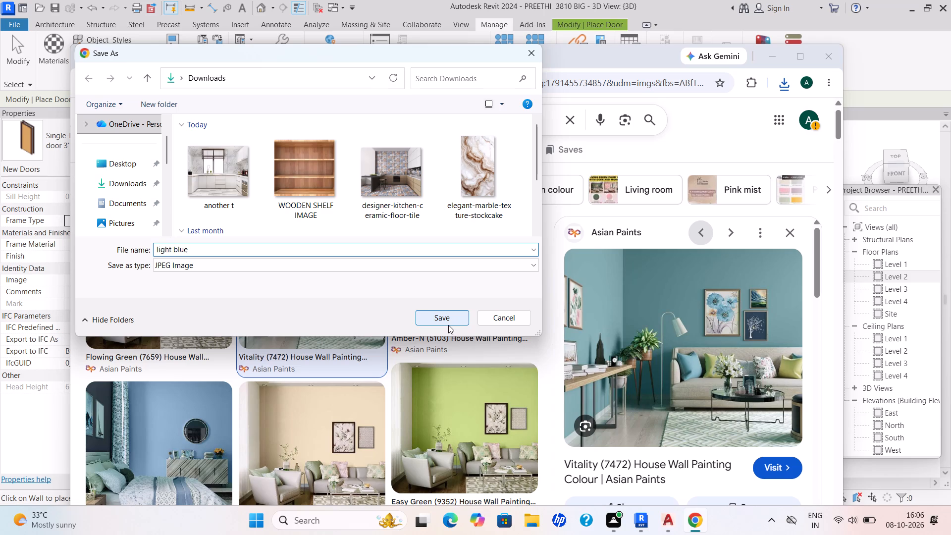
click(456, 322)
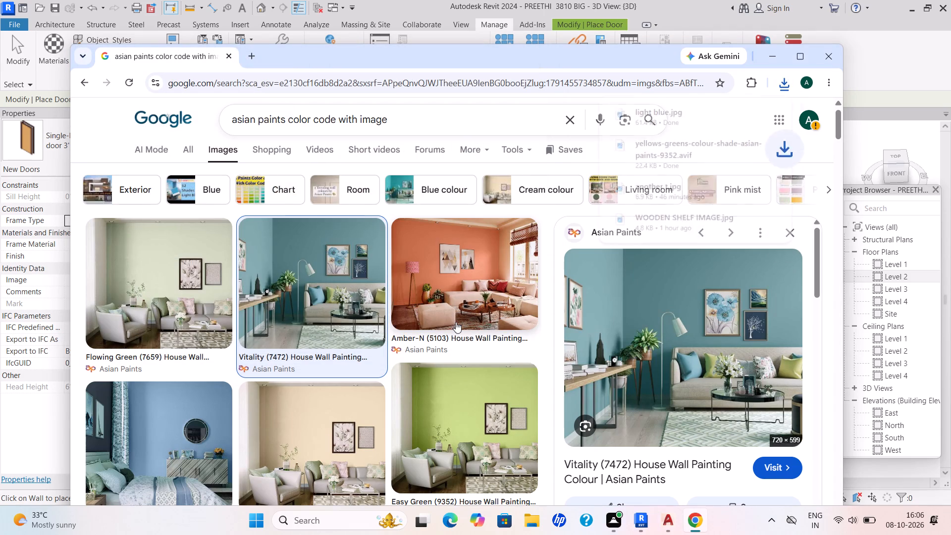
Save the Hawaiian Blue-N (9703) wall image to Downloads as "sky blue".
scroll(194, 333, down, 1)
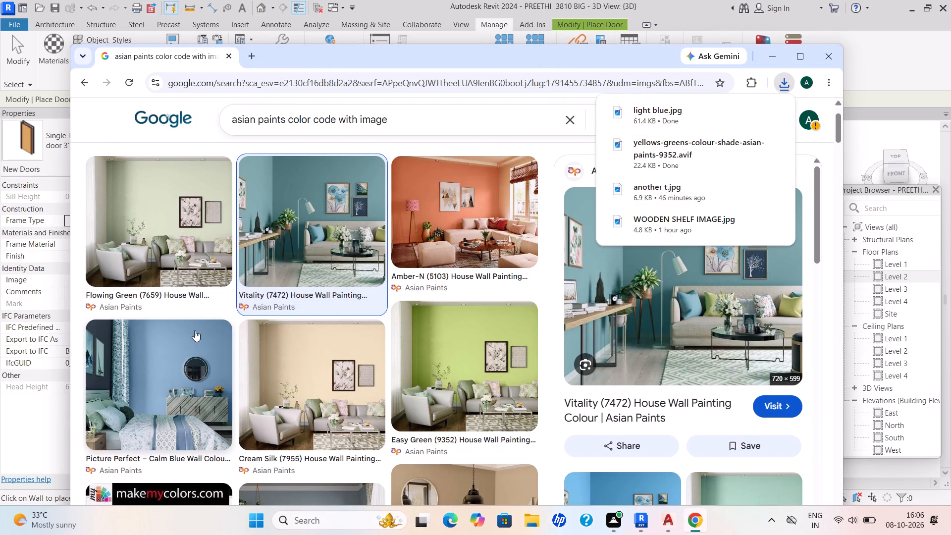
scroll(223, 329, down, 3)
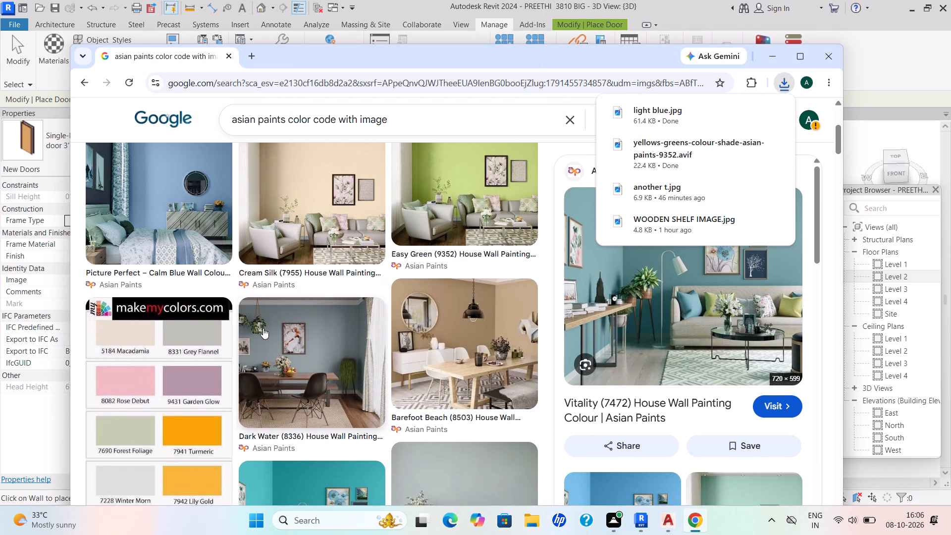
scroll(339, 320, down, 2)
click(331, 351)
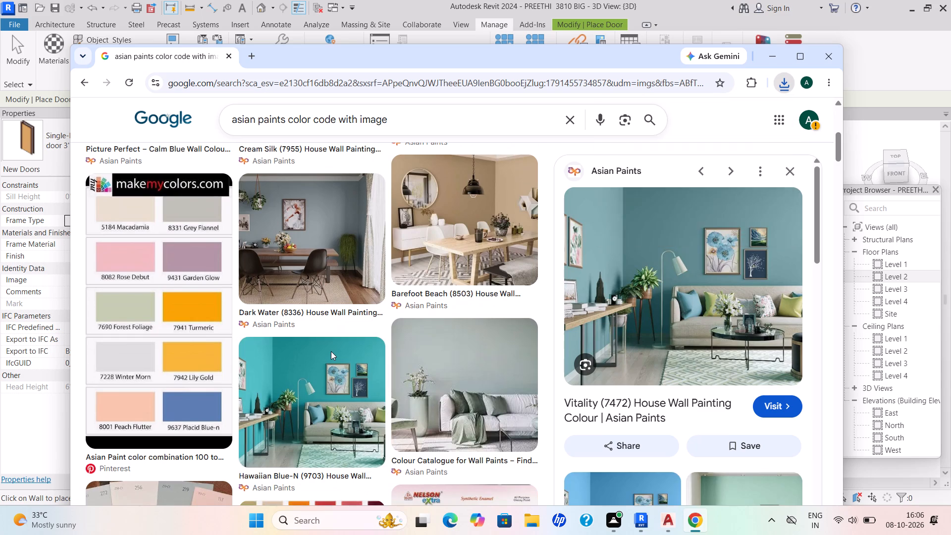
right_click(667, 277)
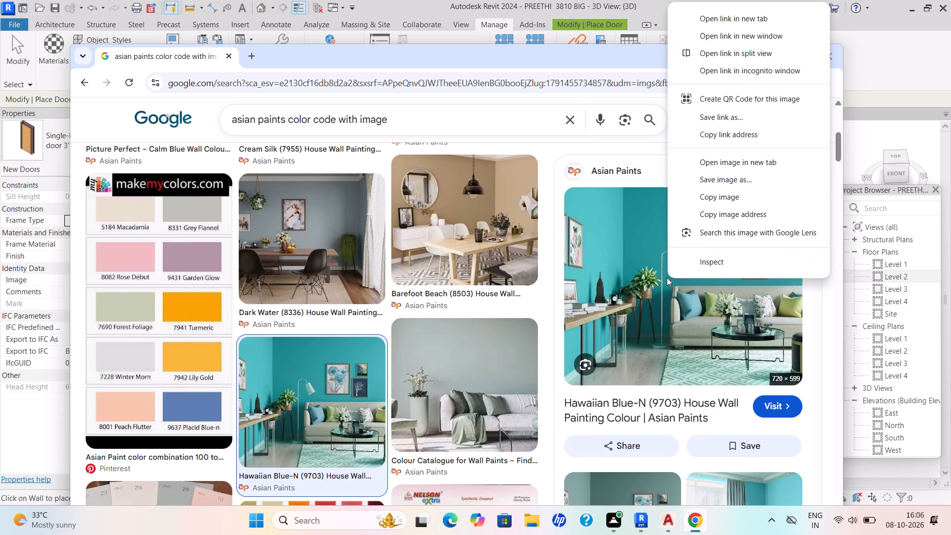
click(742, 183)
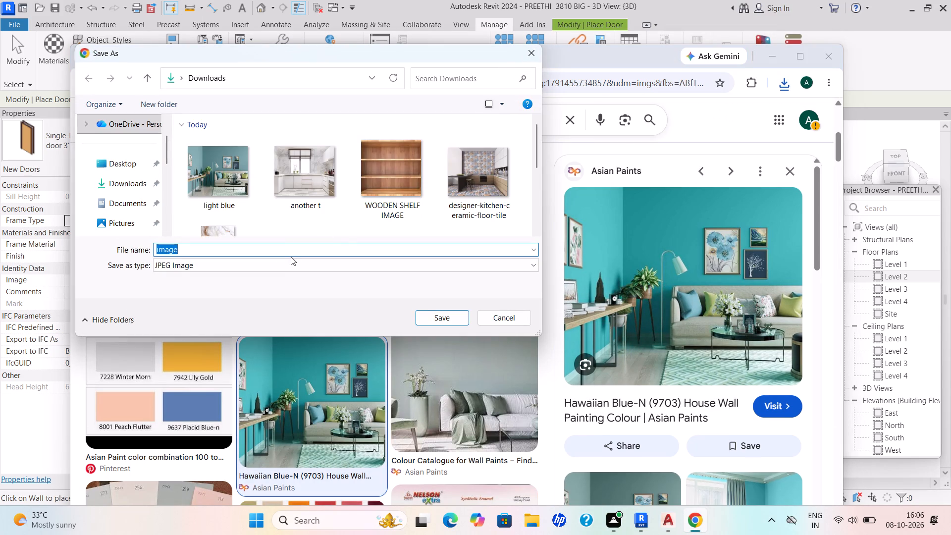
key(BackSpace)
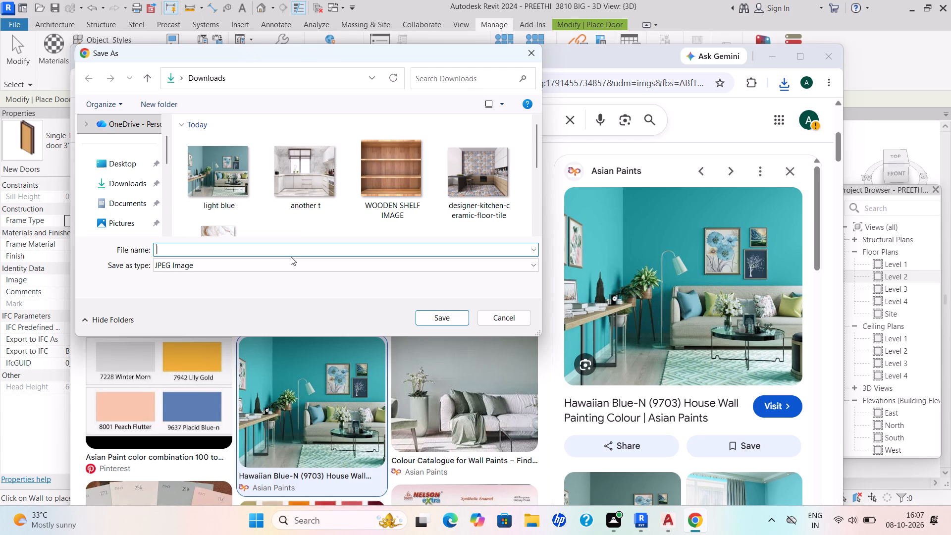
key(s)
text(ky blue)
click(434, 317)
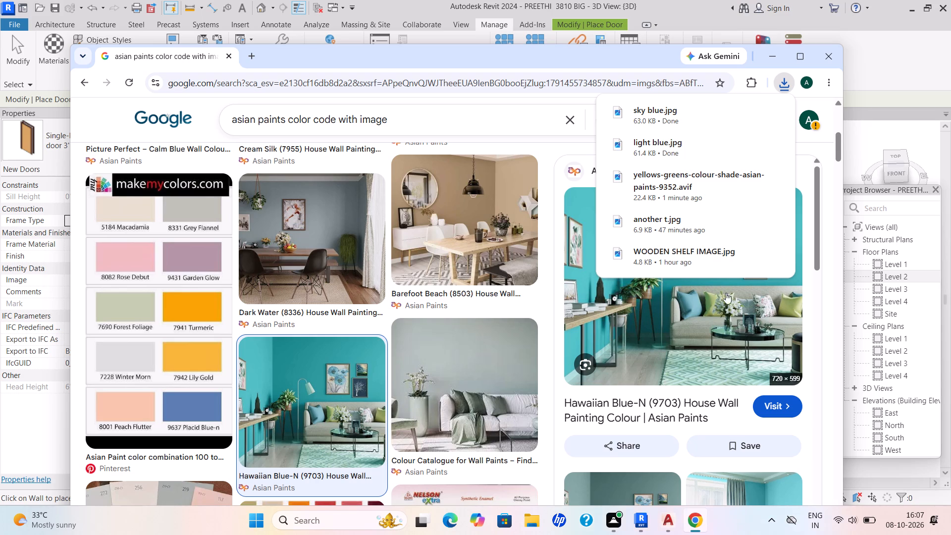
Save the beige "5 Trending wall colours by Asian Paints" armchair image to Downloads as "coco".
scroll(723, 332, down, 1)
scroll(723, 332, up, 3)
scroll(433, 224, down, 4)
scroll(434, 246, up, 4)
scroll(434, 246, down, 3)
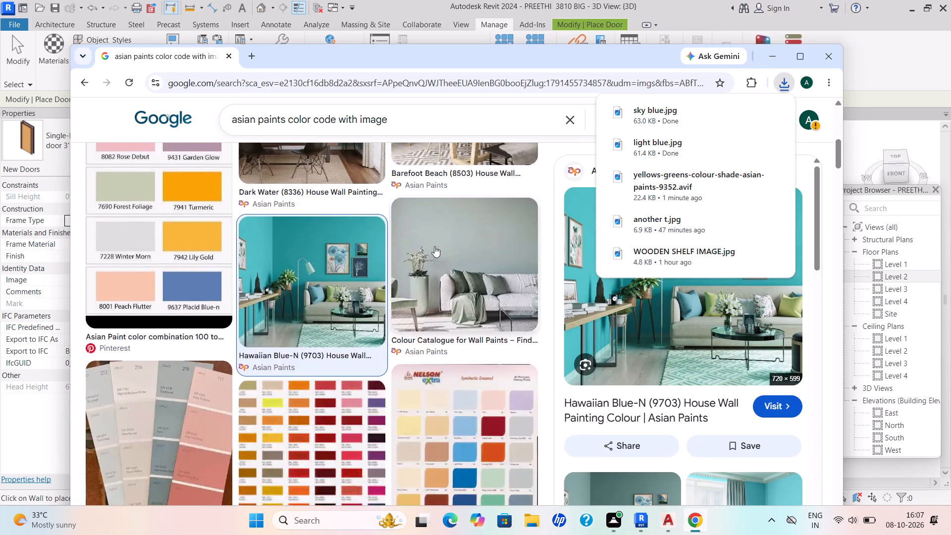
scroll(434, 246, down, 11)
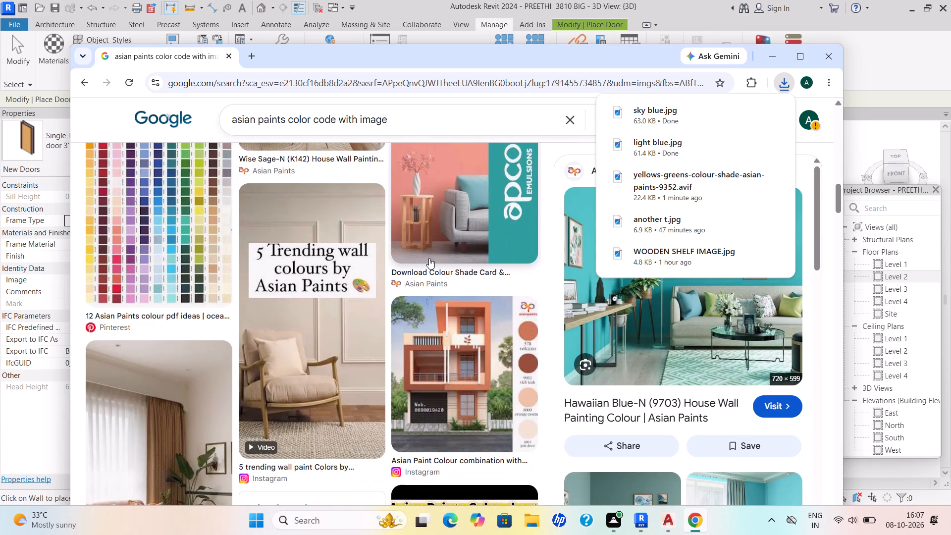
scroll(429, 258, down, 2)
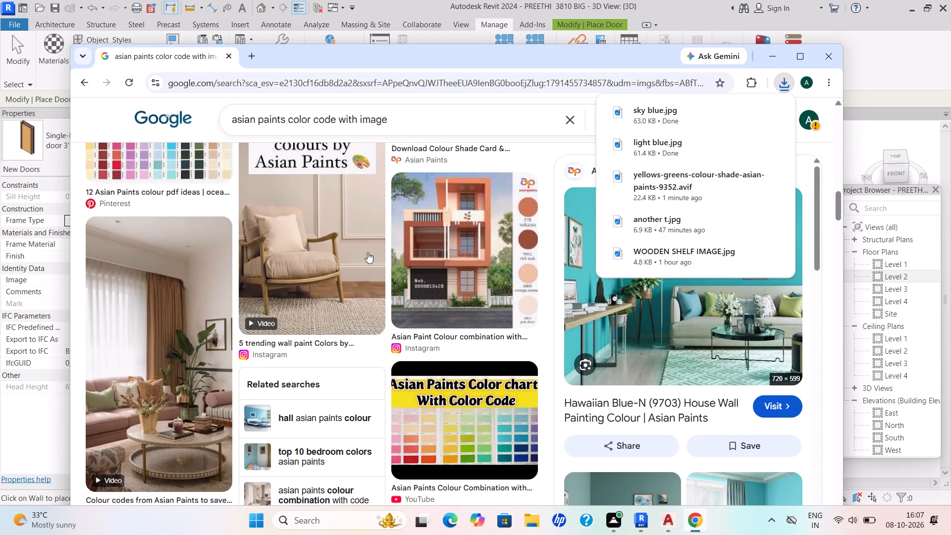
click(368, 252)
right_click(664, 354)
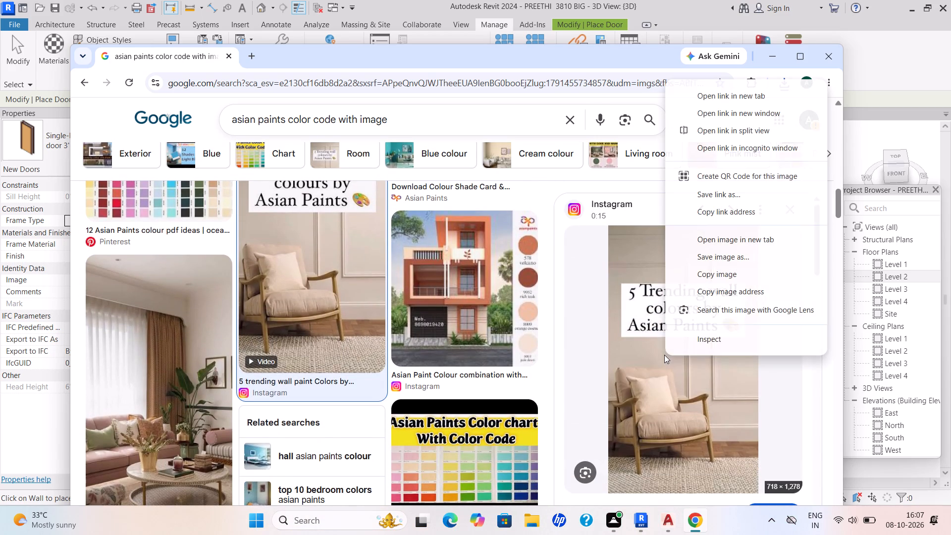
click(741, 257)
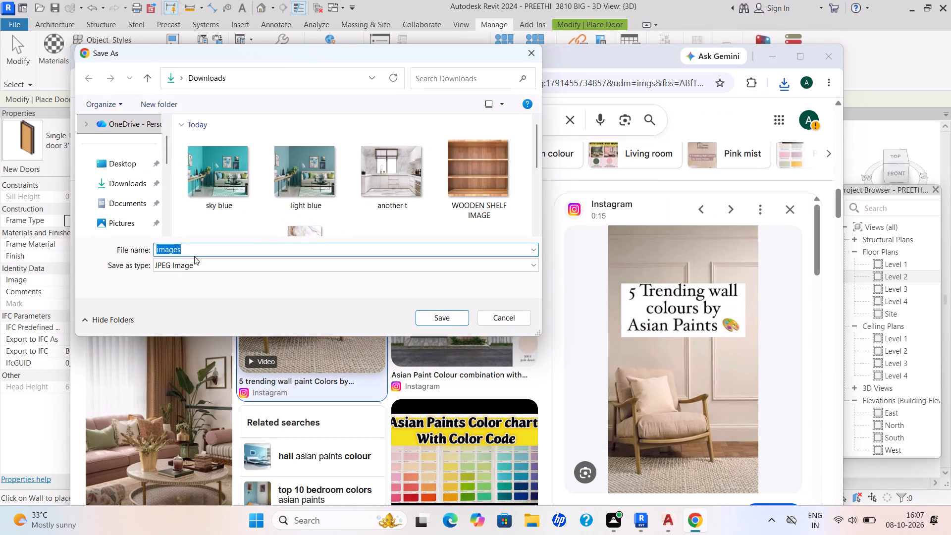
key(BackSpace)
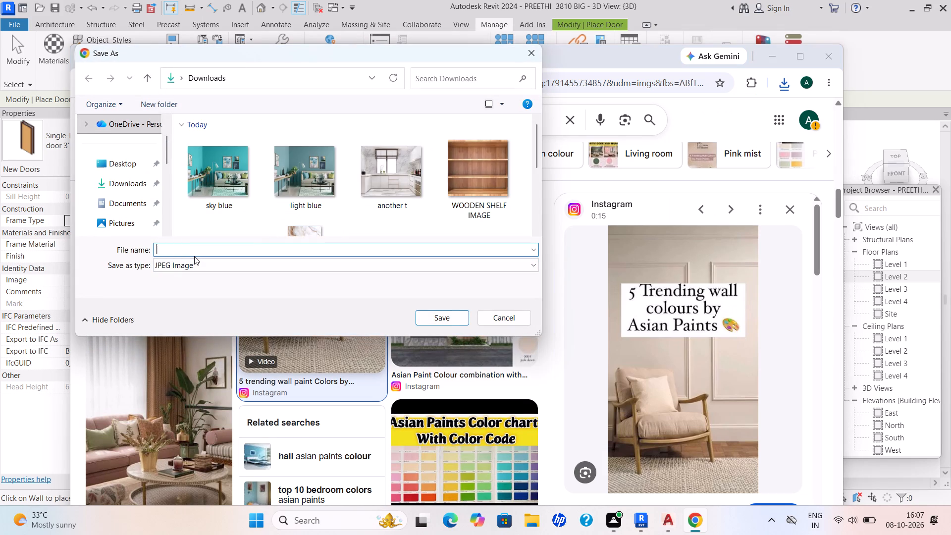
text(coco)
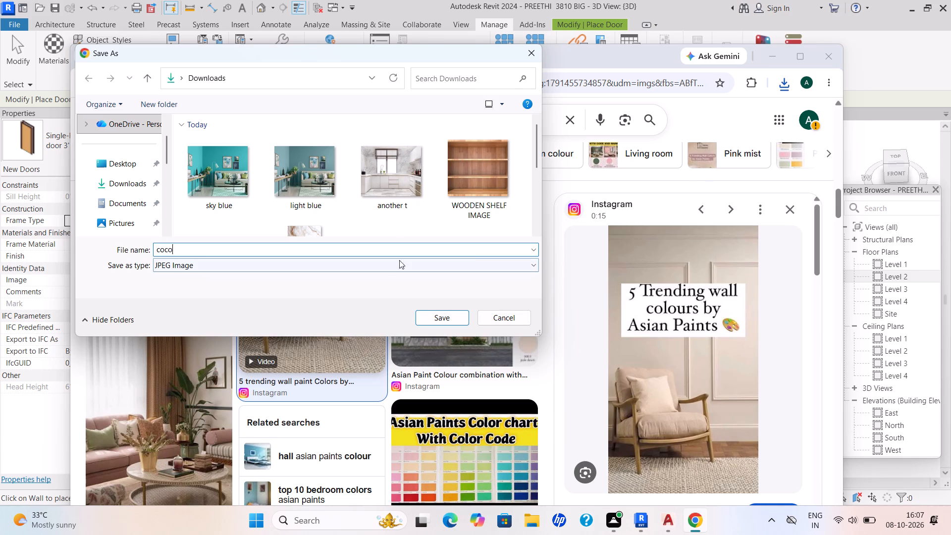
click(448, 315)
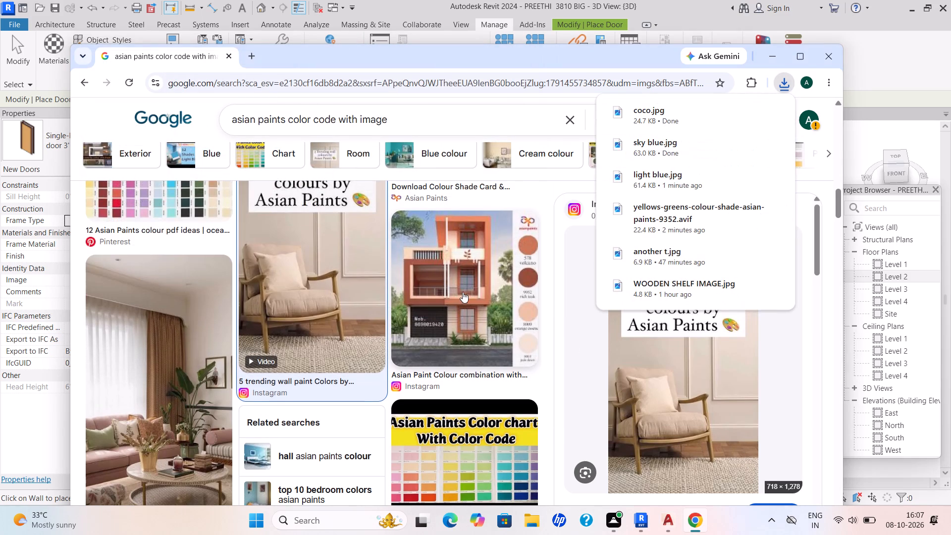
Browse the Asian Paints colour code image results for another wall shade to use.
scroll(463, 292, down, 10)
scroll(463, 292, up, 2)
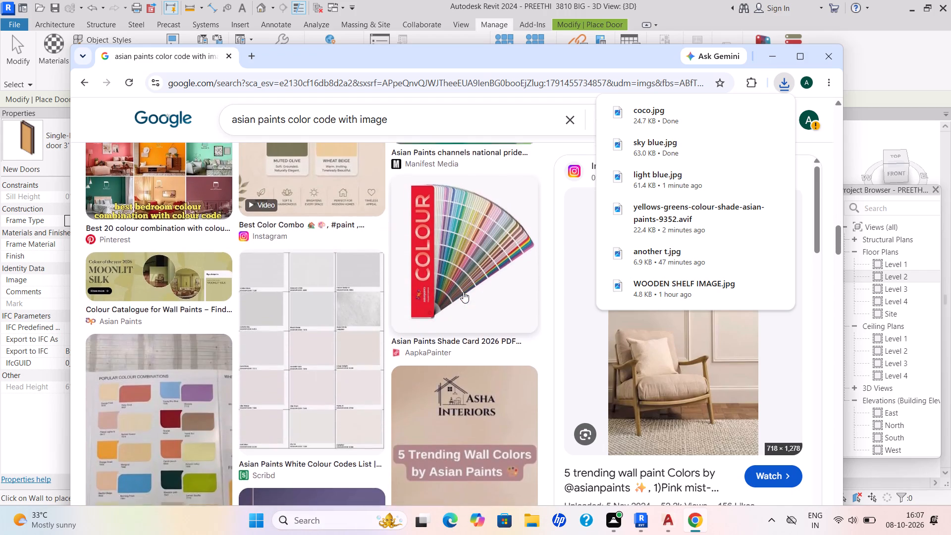
scroll(463, 292, up, 4)
scroll(463, 292, down, 11)
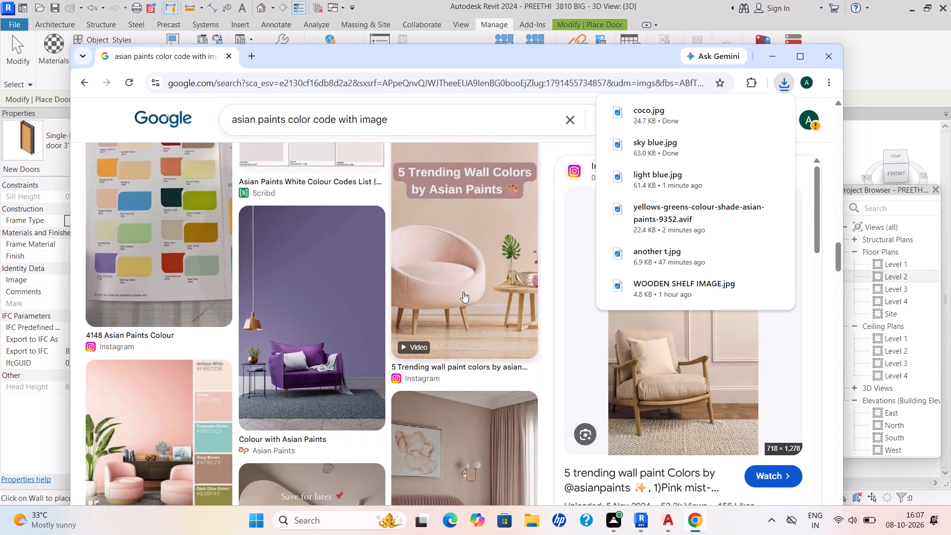
scroll(463, 292, down, 7)
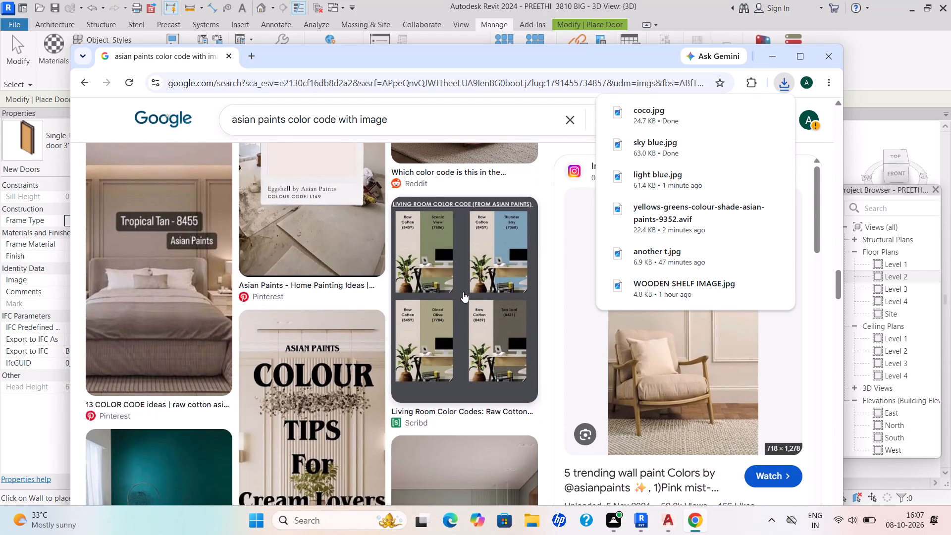
scroll(463, 292, down, 4)
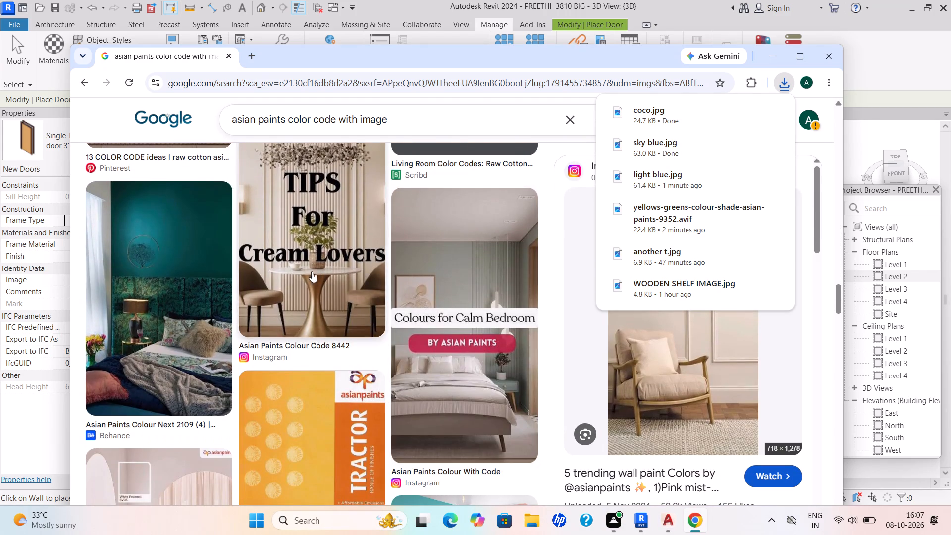
scroll(394, 266, down, 9)
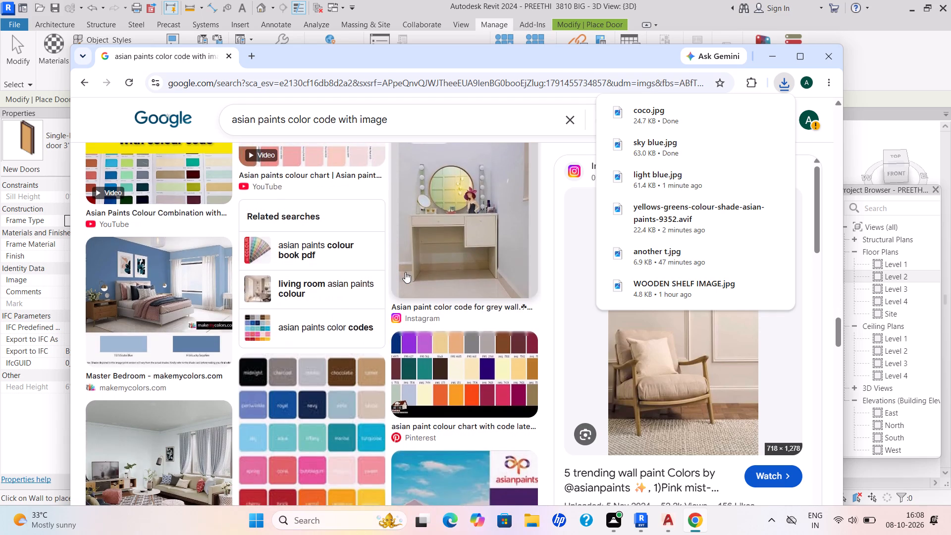
scroll(407, 272, down, 8)
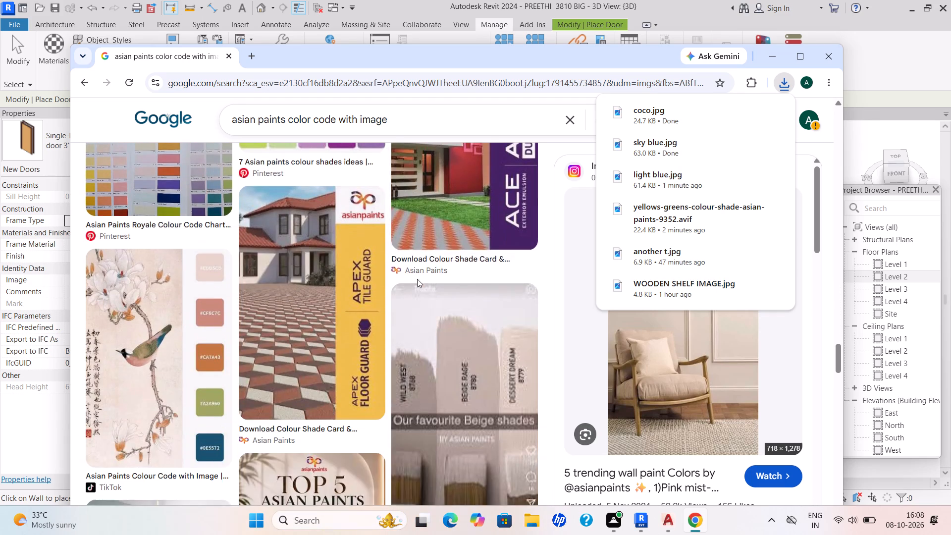
scroll(417, 279, down, 5)
scroll(425, 280, up, 20)
scroll(425, 280, up, 10)
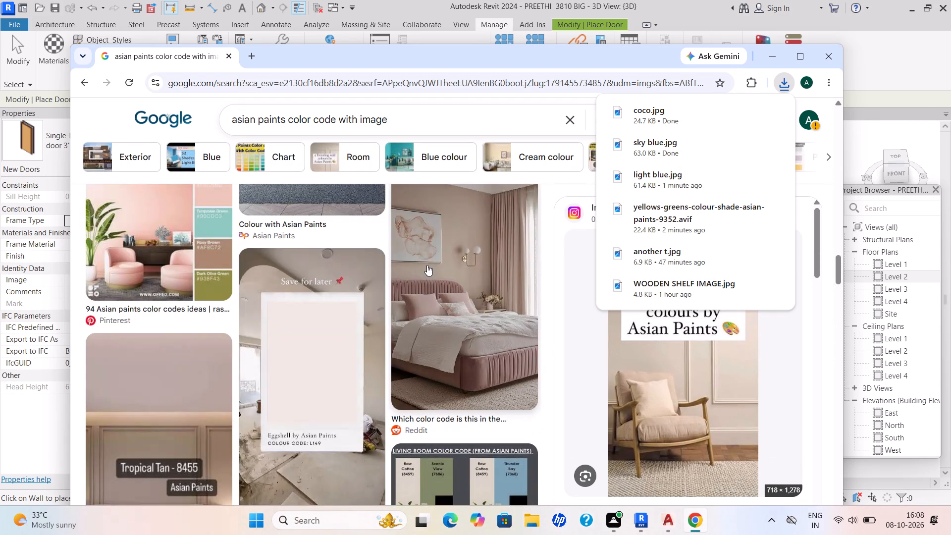
scroll(421, 257, up, 3)
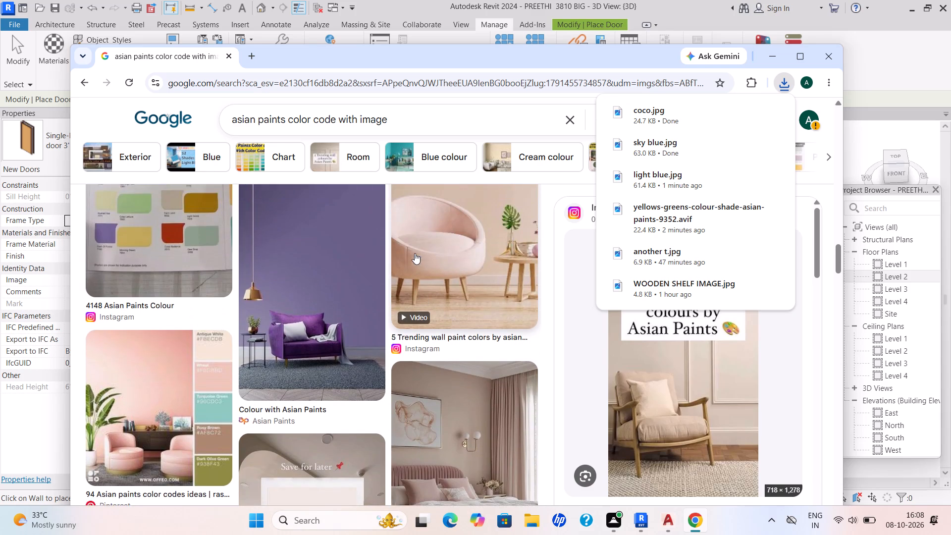
scroll(318, 289, up, 6)
scroll(319, 240, up, 4)
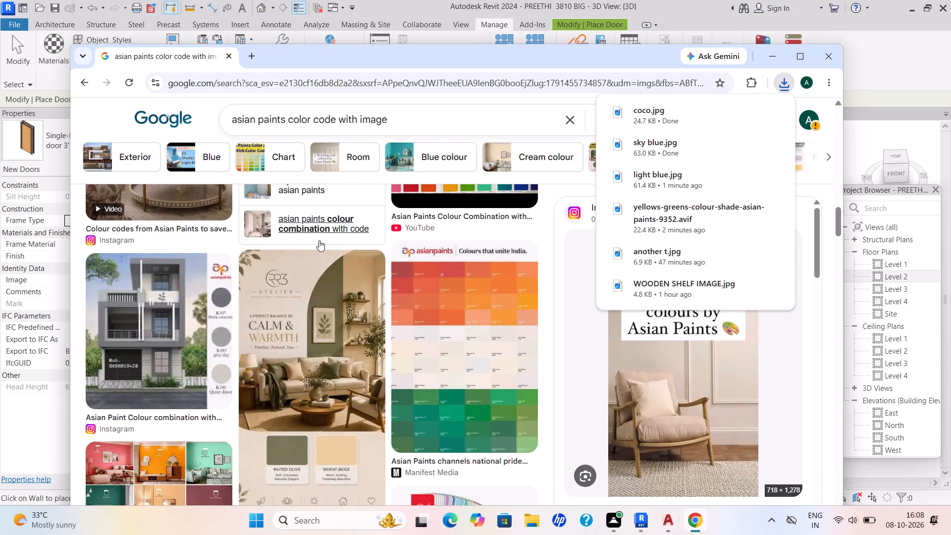
scroll(319, 242, up, 6)
scroll(286, 292, up, 1)
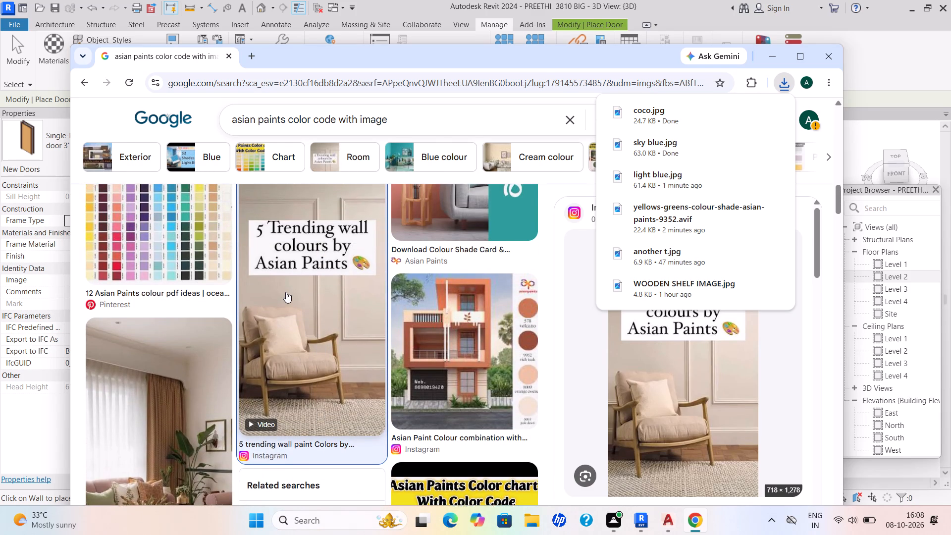
scroll(286, 292, up, 6)
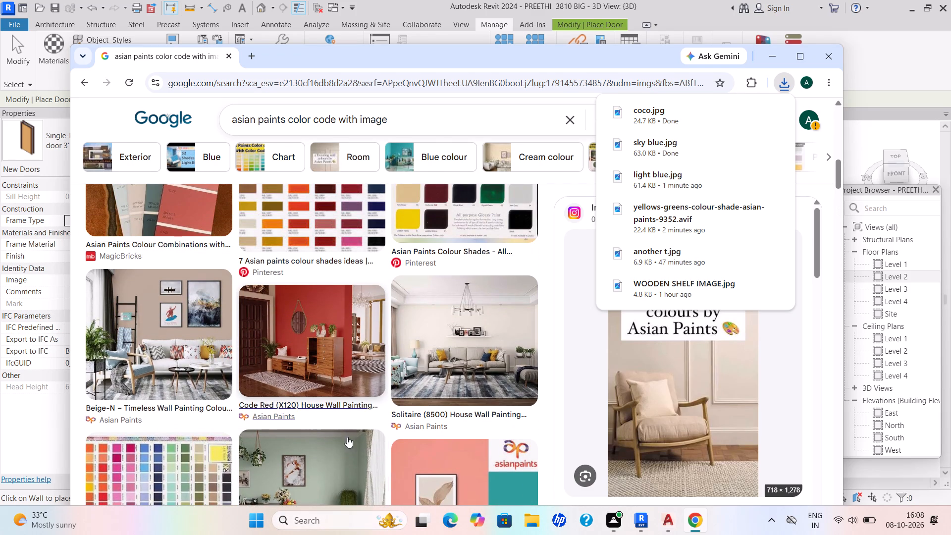
Save the green Wise Sage-N (K142) wall image to Downloads as "diff c" and return to the Revit model.
click(344, 448)
right_click(721, 317)
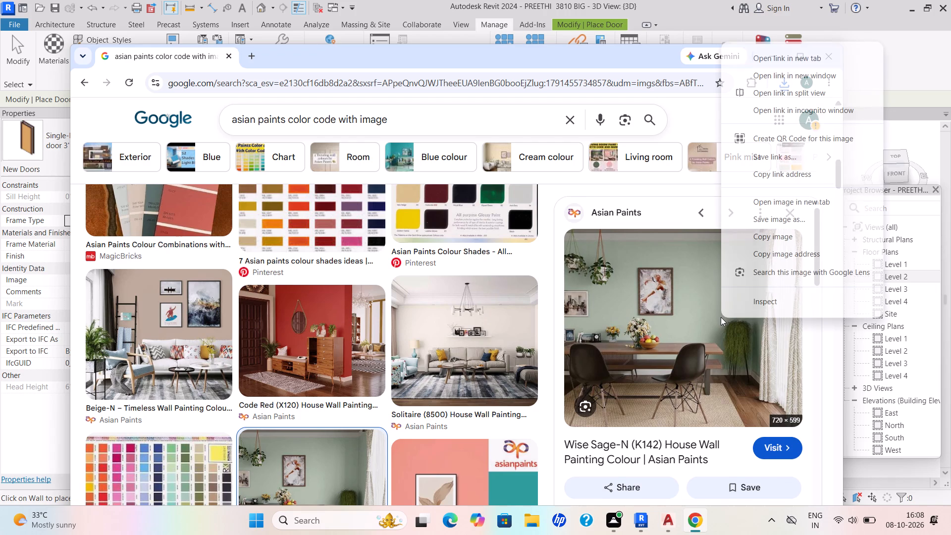
click(787, 217)
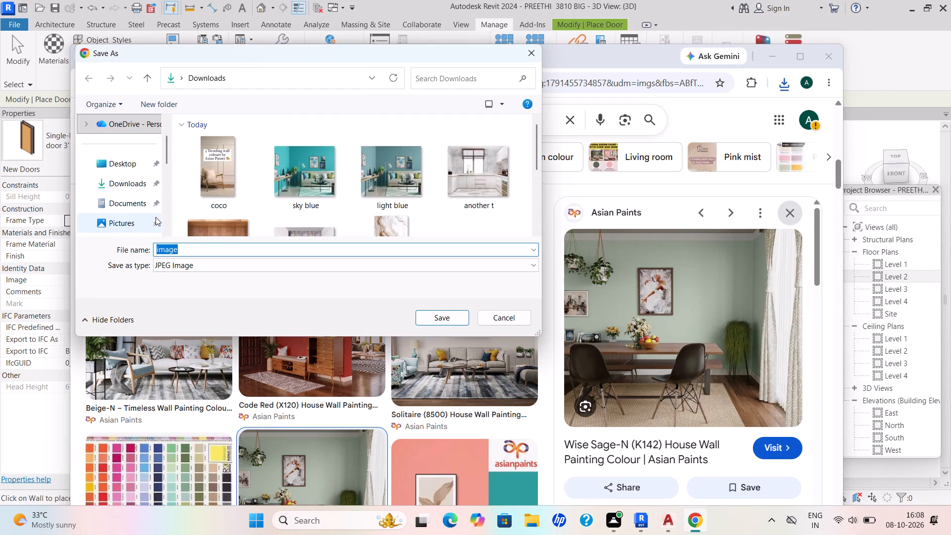
key(BackSpace)
text(diff)
key(space)
key(c)
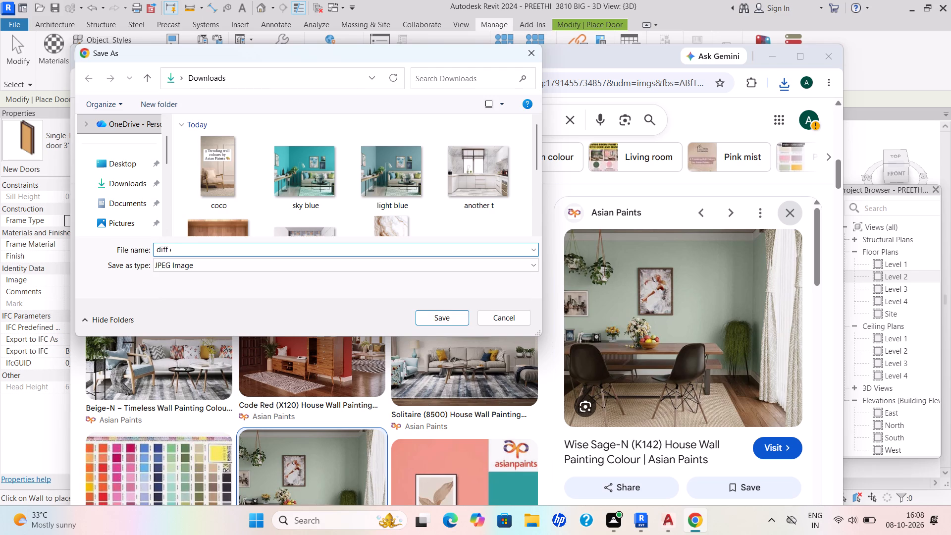
click(452, 315)
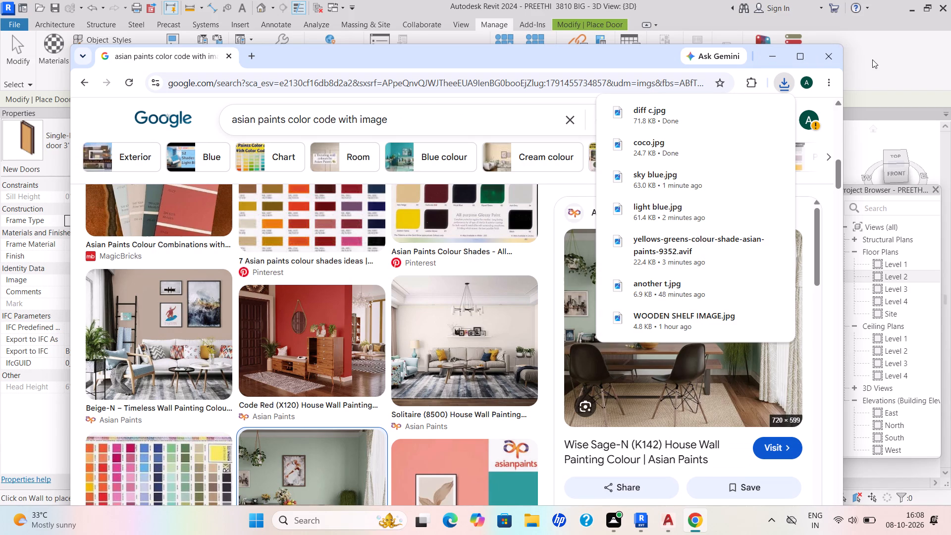
click(834, 63)
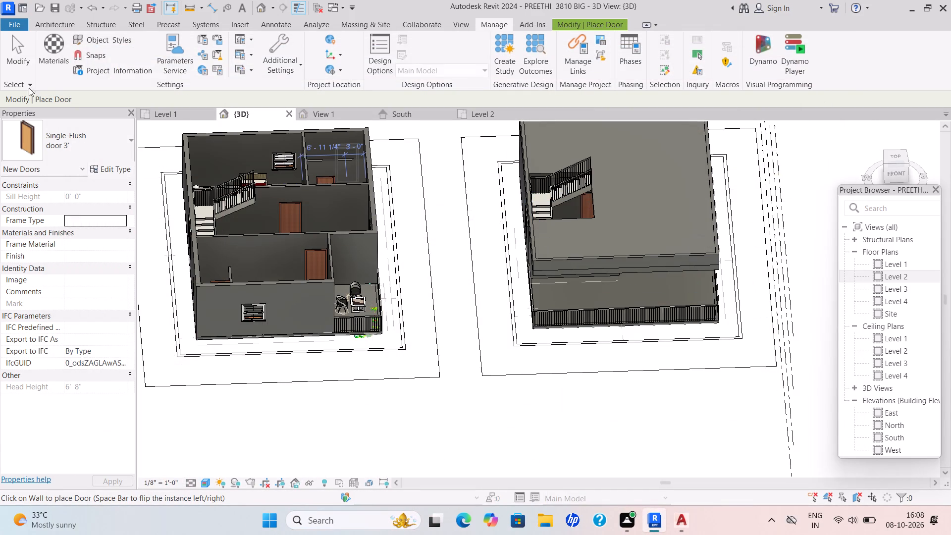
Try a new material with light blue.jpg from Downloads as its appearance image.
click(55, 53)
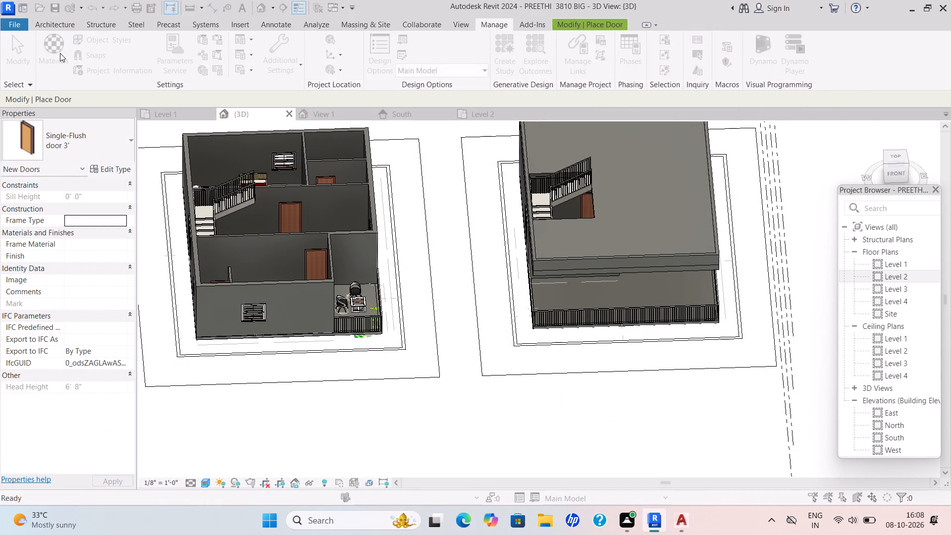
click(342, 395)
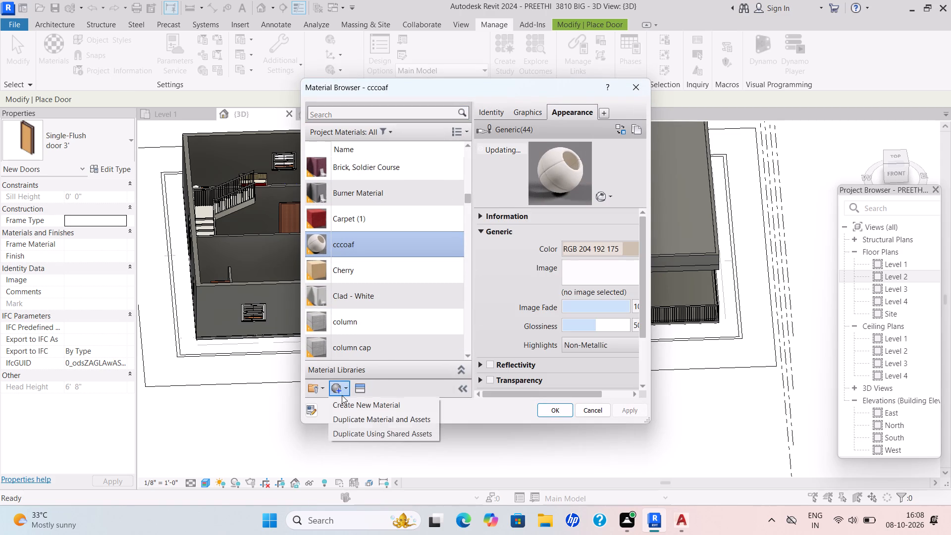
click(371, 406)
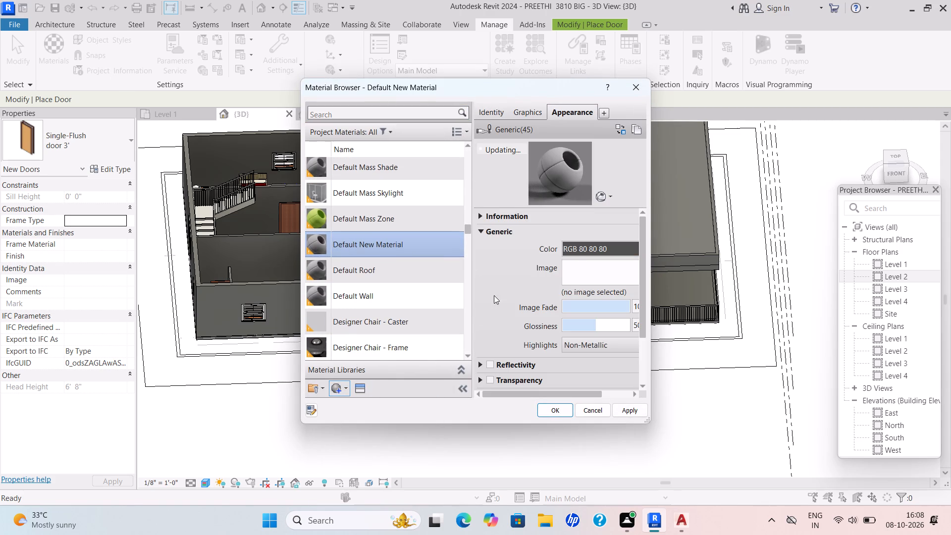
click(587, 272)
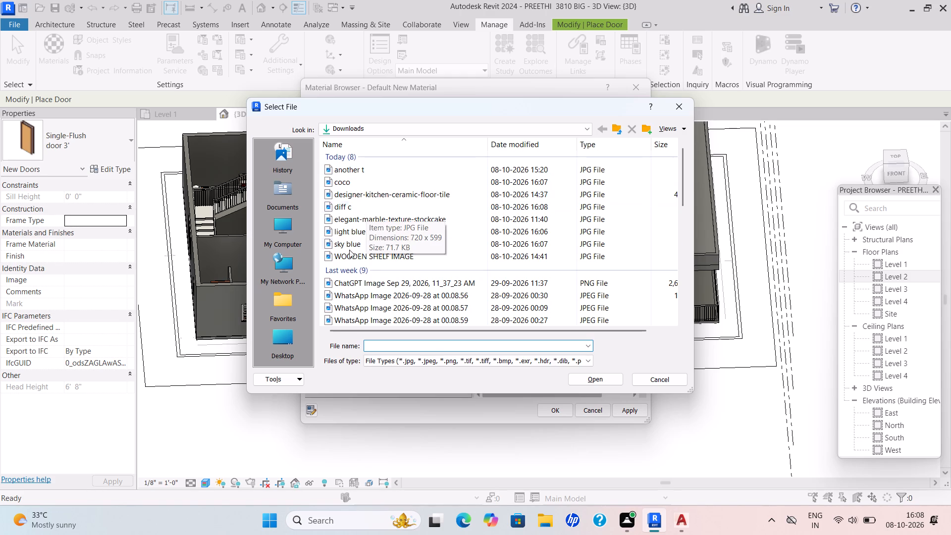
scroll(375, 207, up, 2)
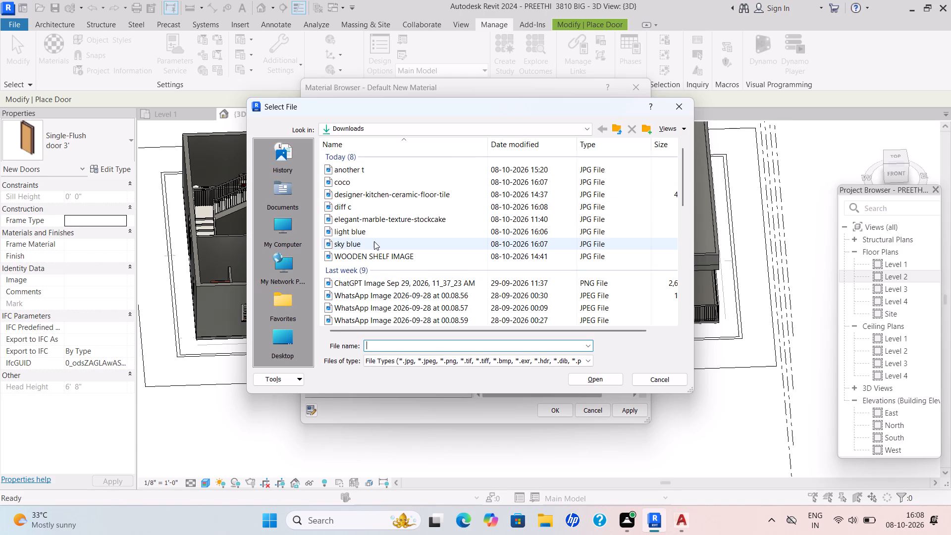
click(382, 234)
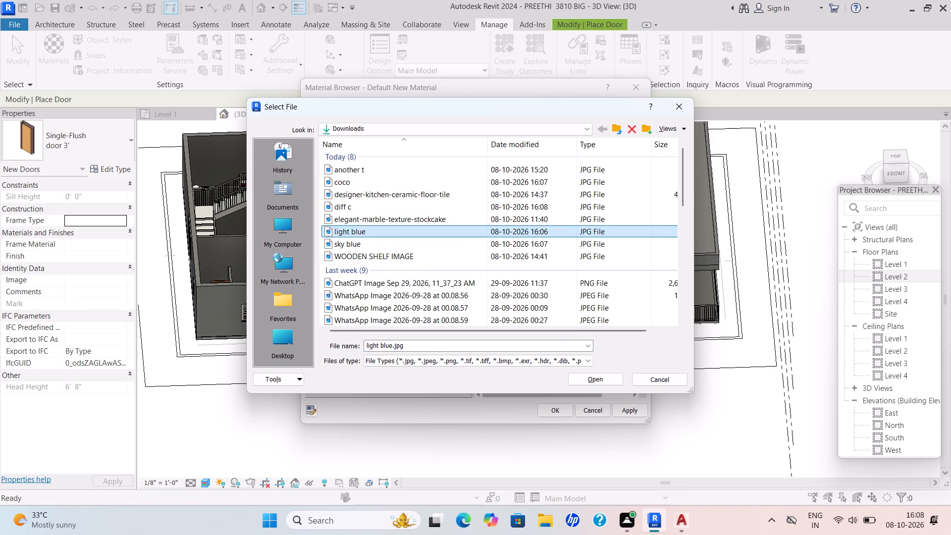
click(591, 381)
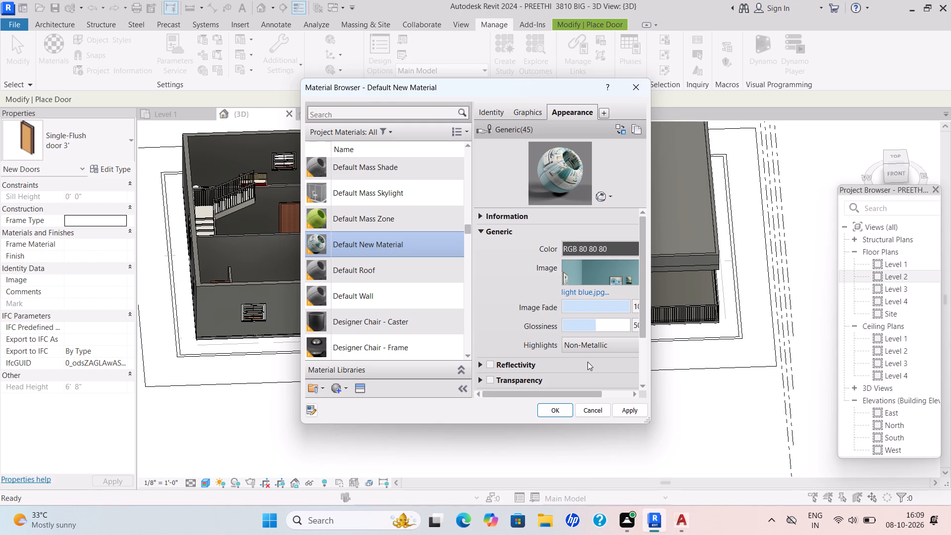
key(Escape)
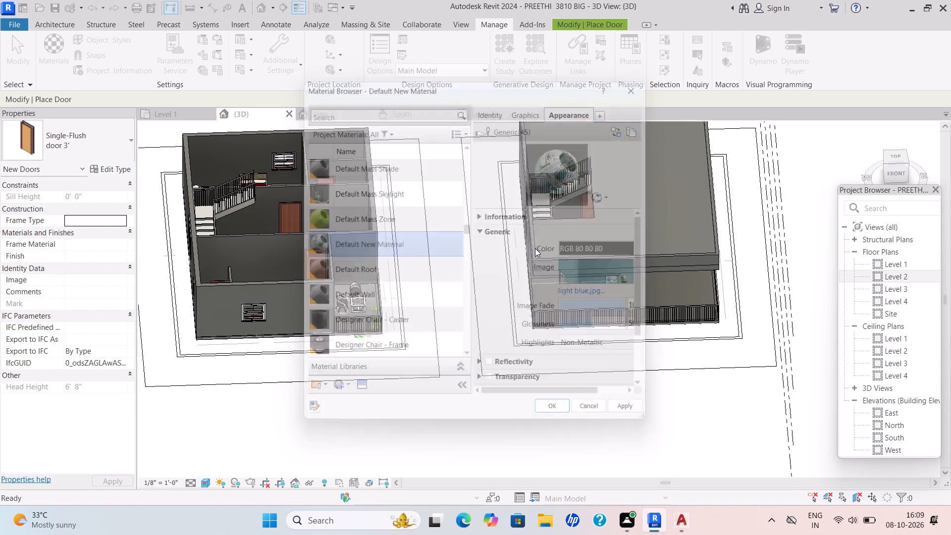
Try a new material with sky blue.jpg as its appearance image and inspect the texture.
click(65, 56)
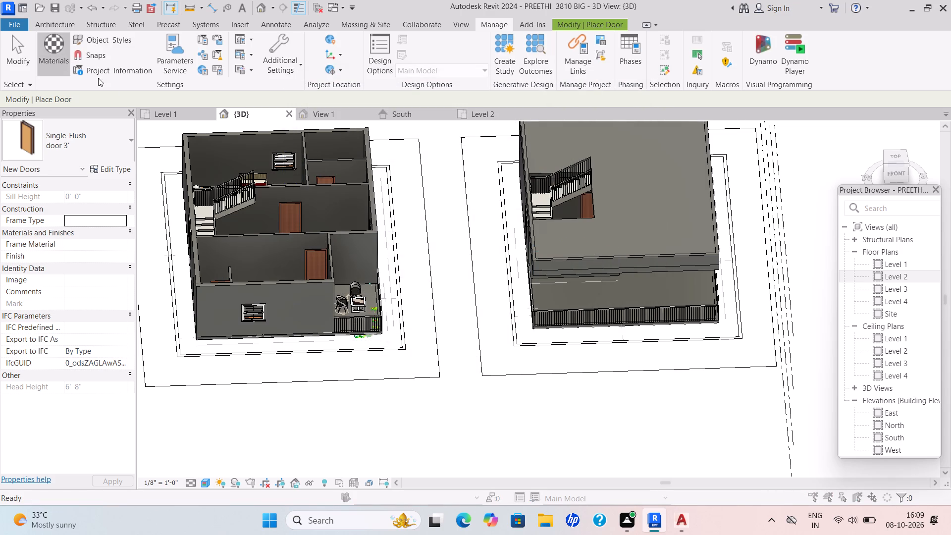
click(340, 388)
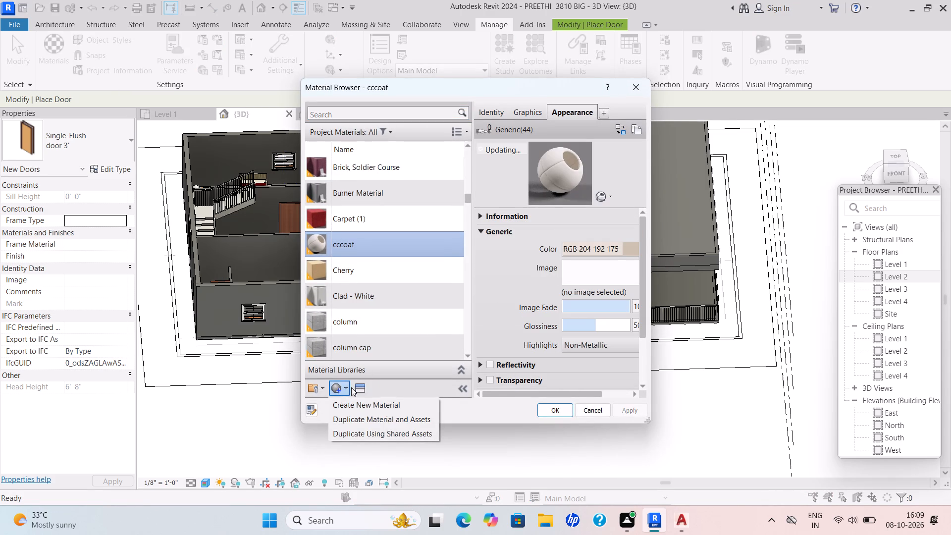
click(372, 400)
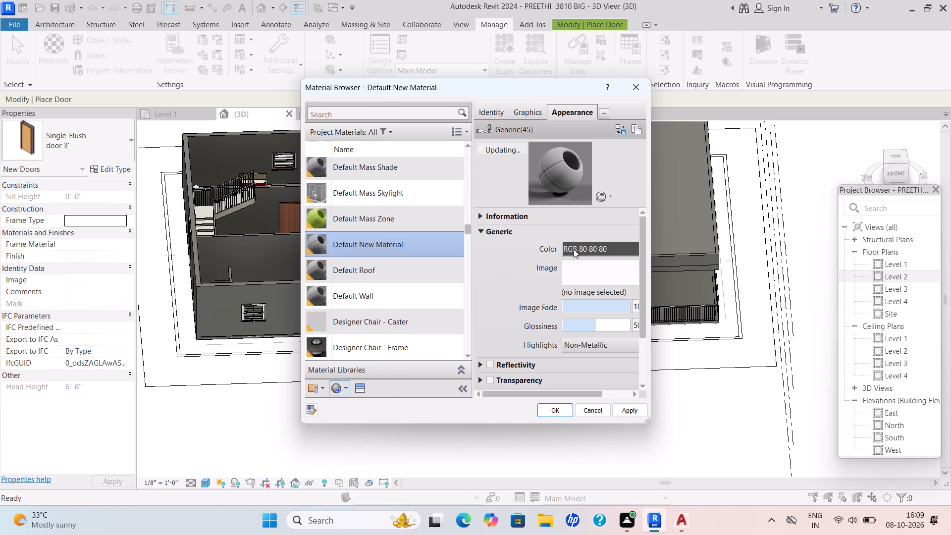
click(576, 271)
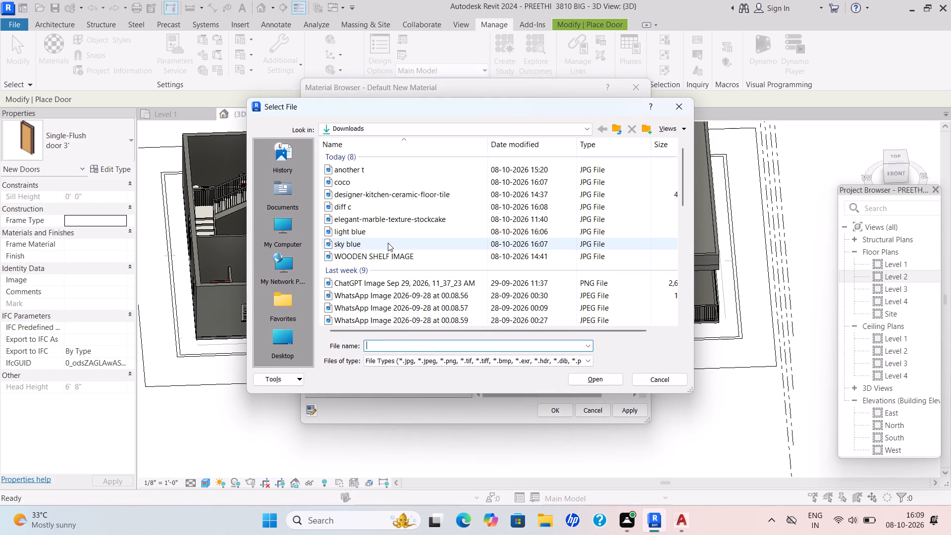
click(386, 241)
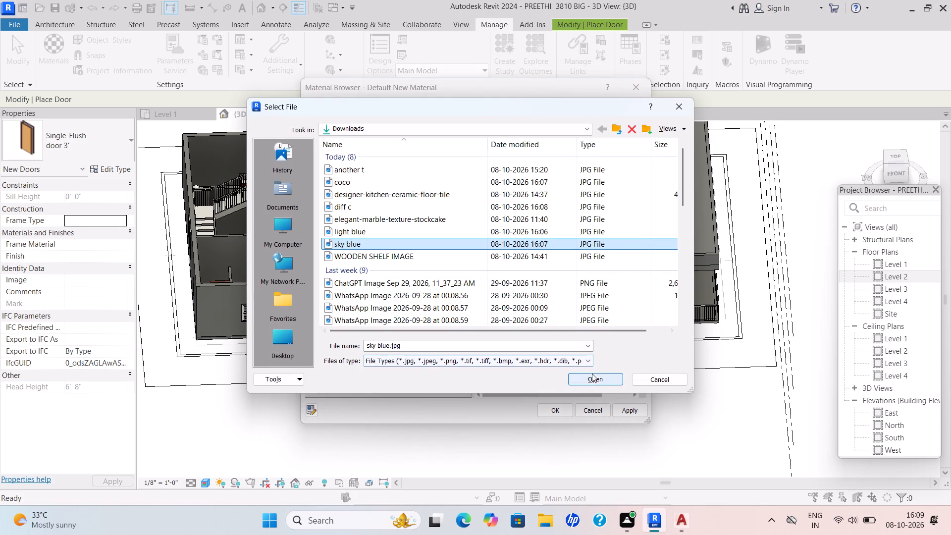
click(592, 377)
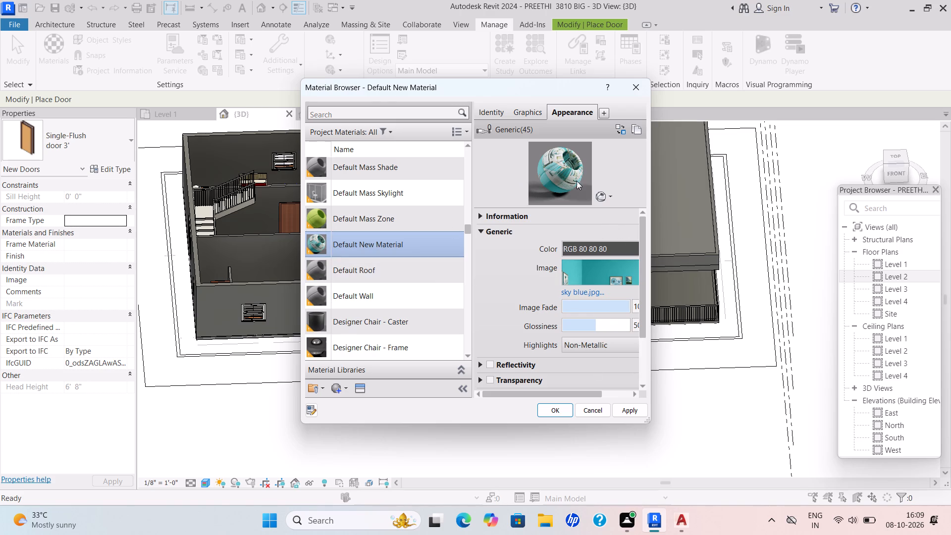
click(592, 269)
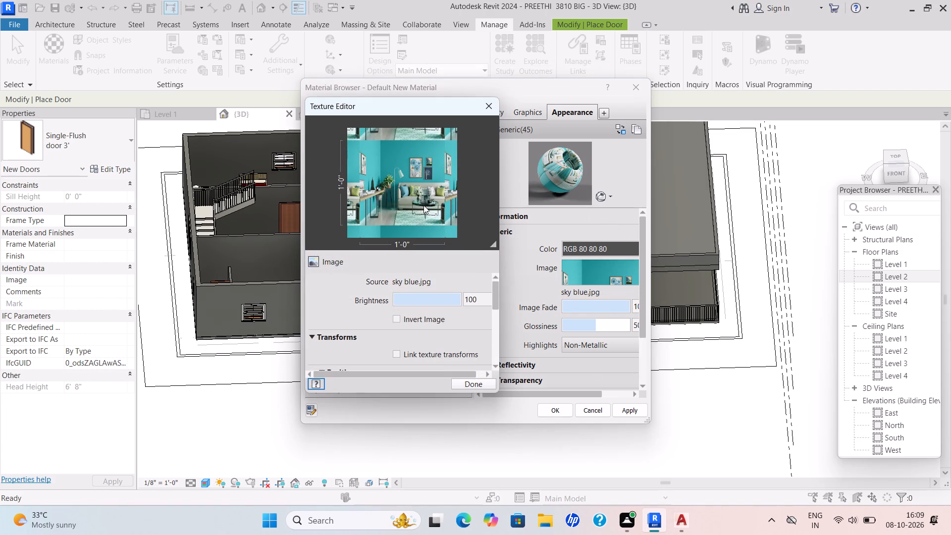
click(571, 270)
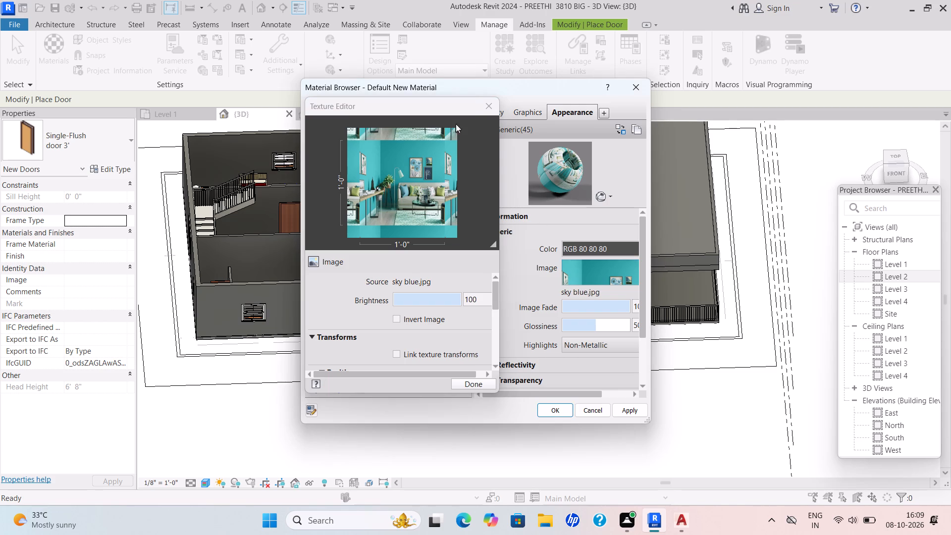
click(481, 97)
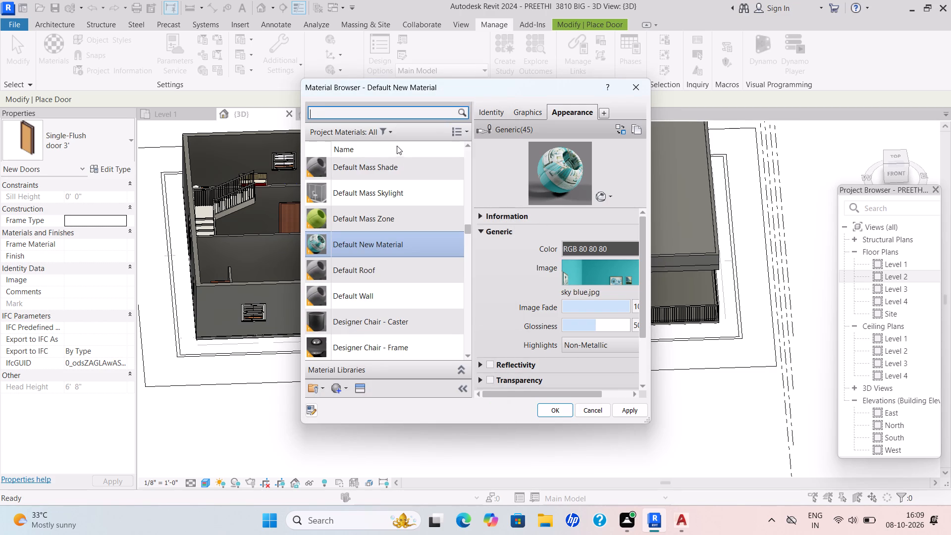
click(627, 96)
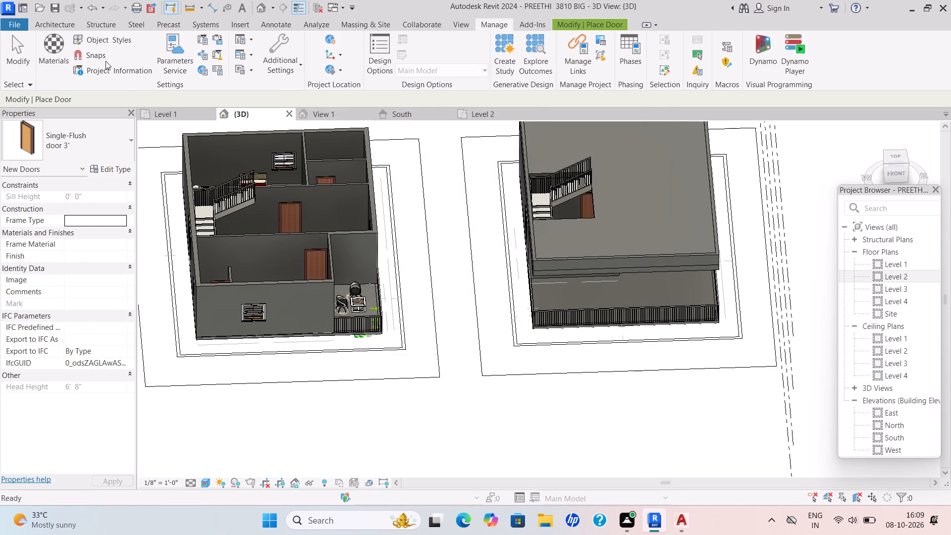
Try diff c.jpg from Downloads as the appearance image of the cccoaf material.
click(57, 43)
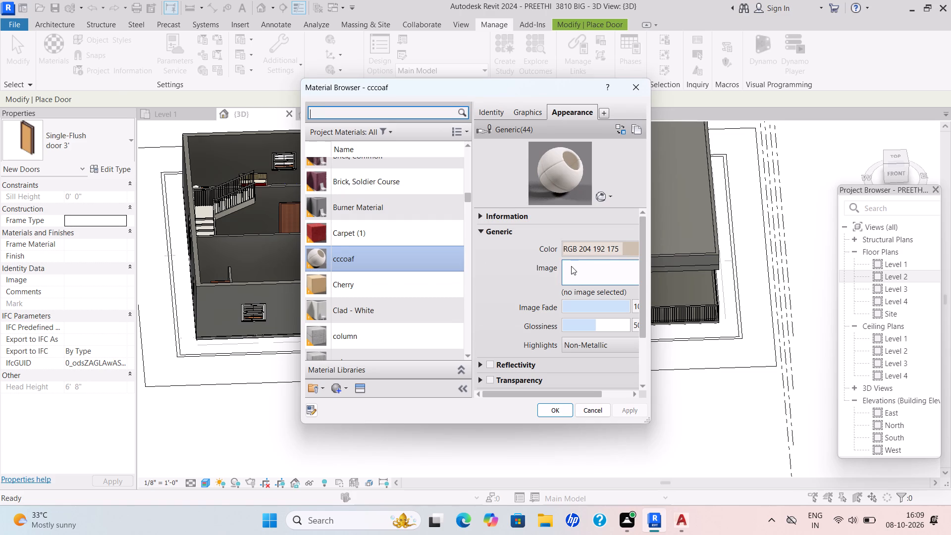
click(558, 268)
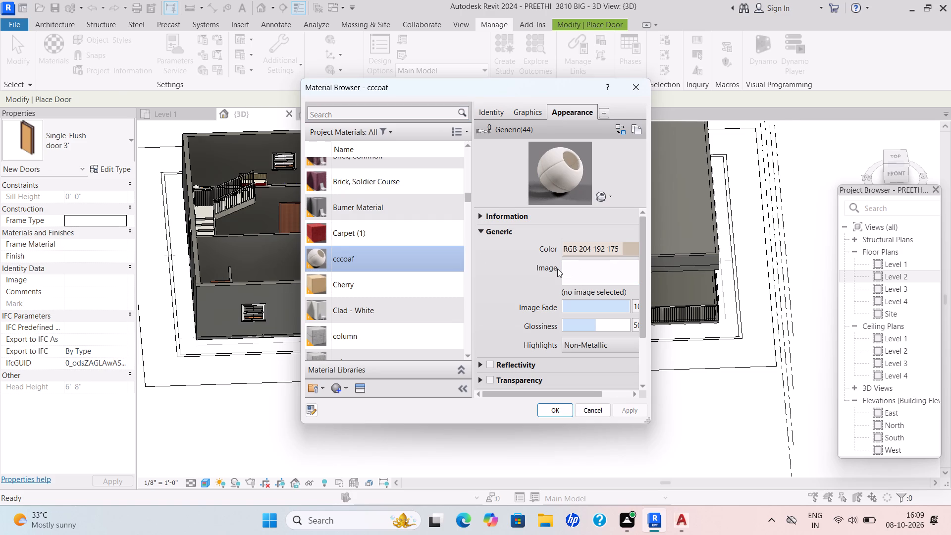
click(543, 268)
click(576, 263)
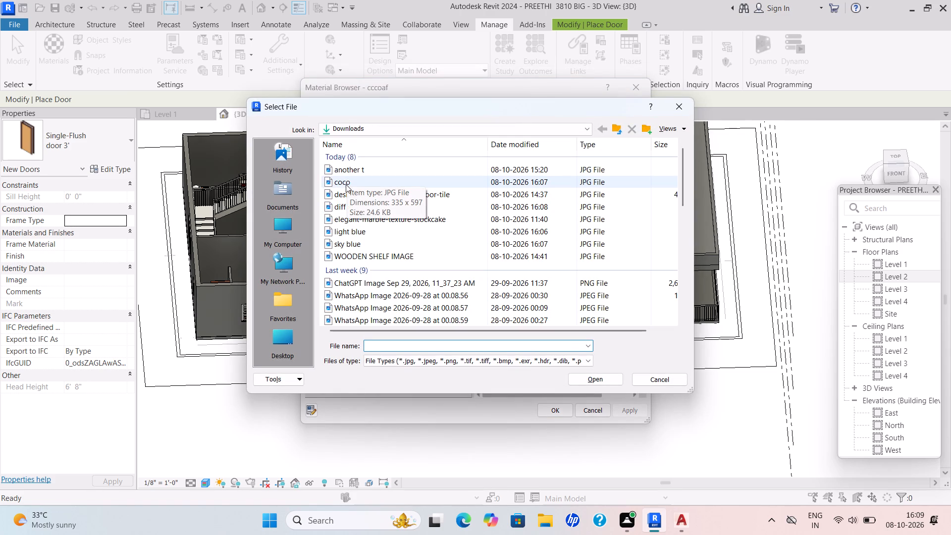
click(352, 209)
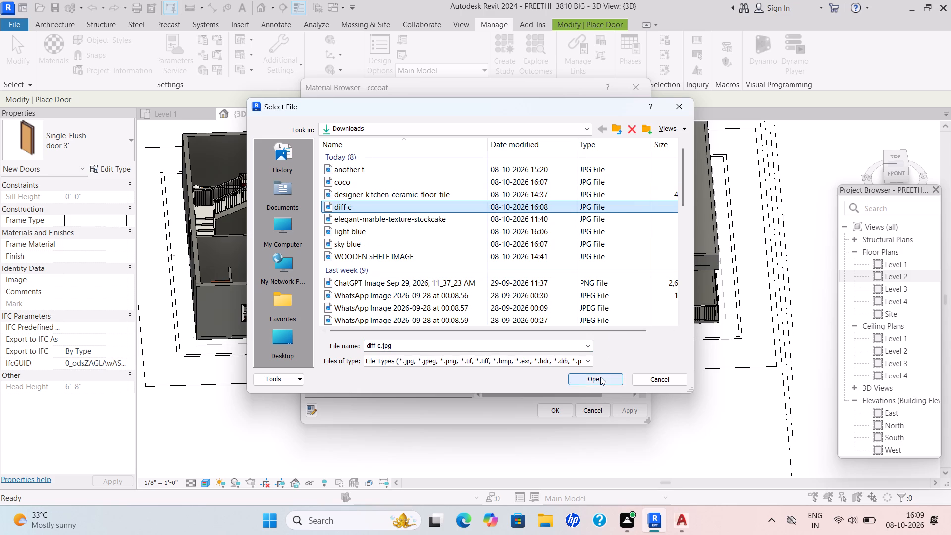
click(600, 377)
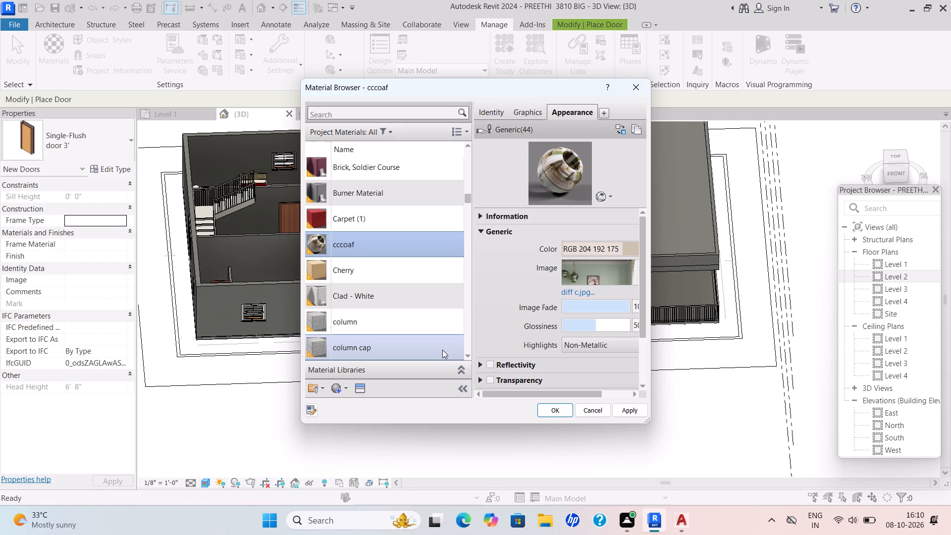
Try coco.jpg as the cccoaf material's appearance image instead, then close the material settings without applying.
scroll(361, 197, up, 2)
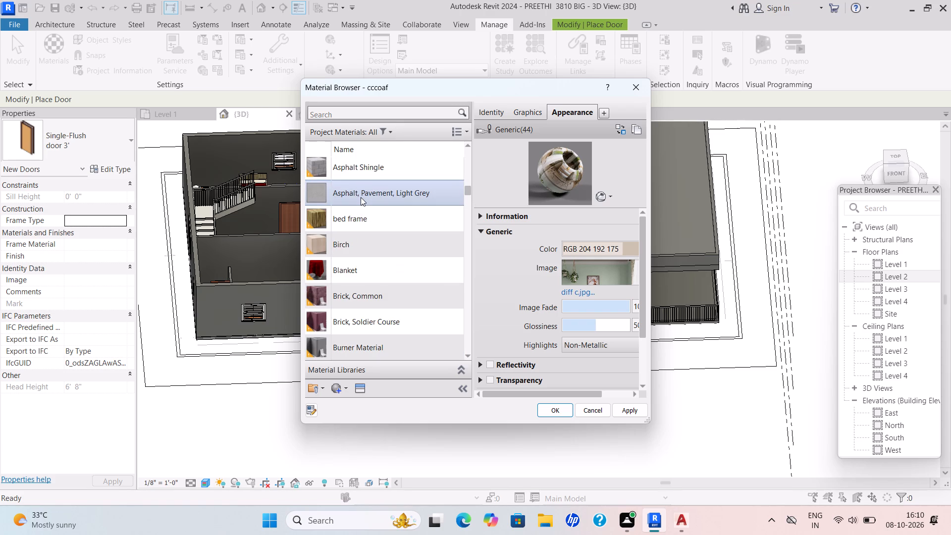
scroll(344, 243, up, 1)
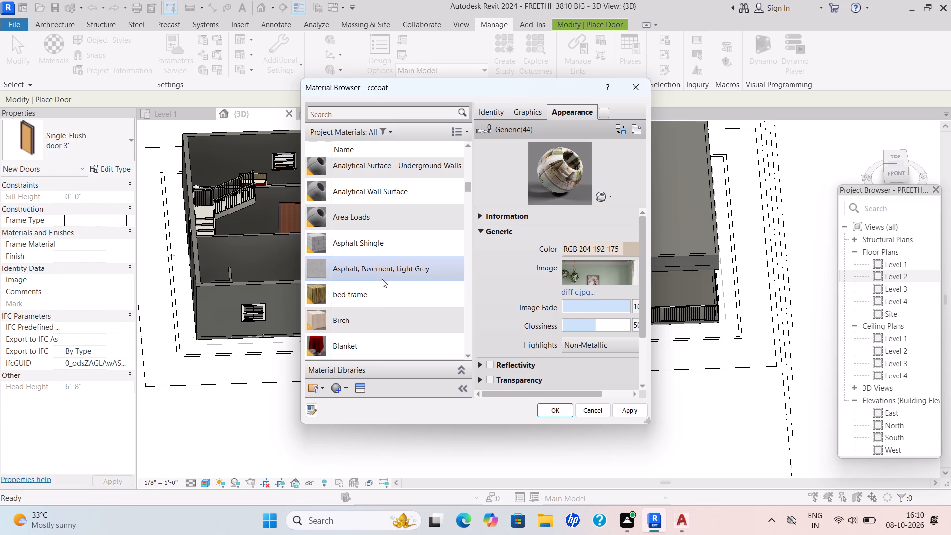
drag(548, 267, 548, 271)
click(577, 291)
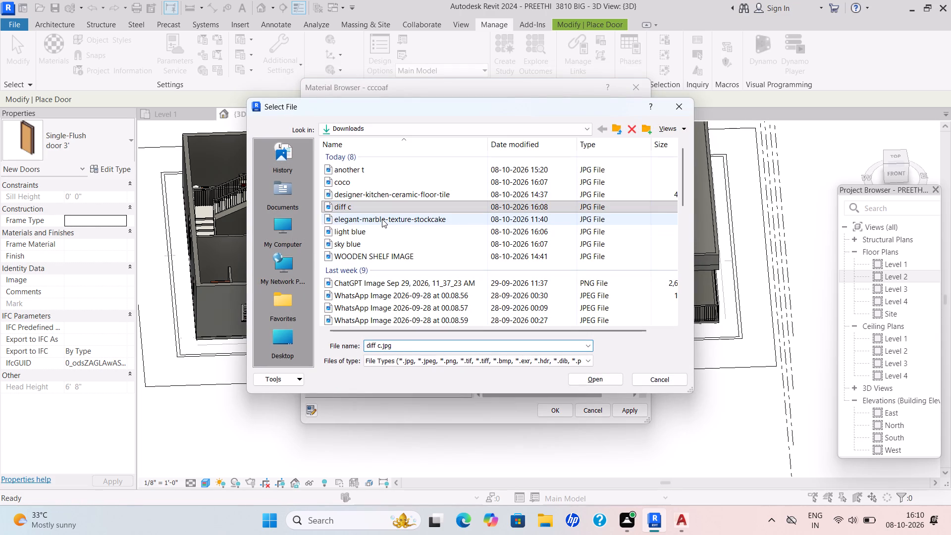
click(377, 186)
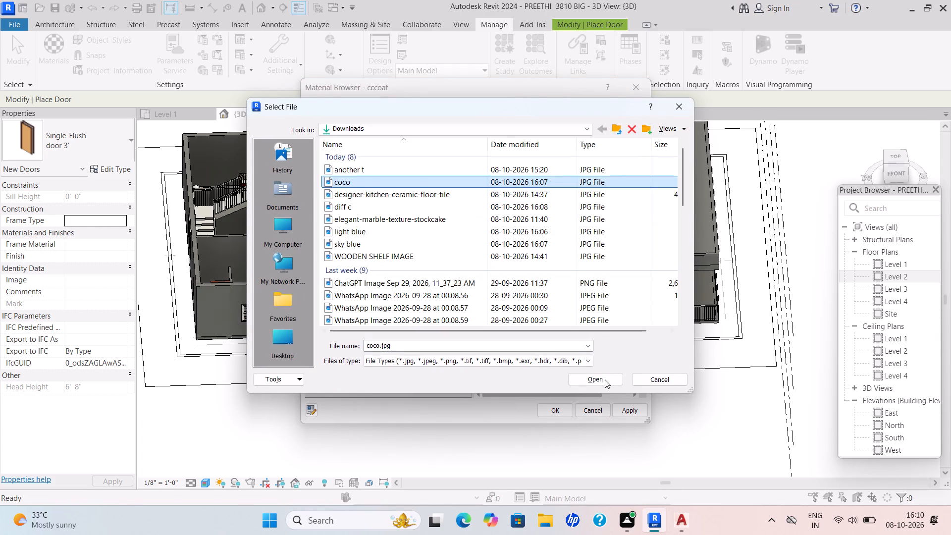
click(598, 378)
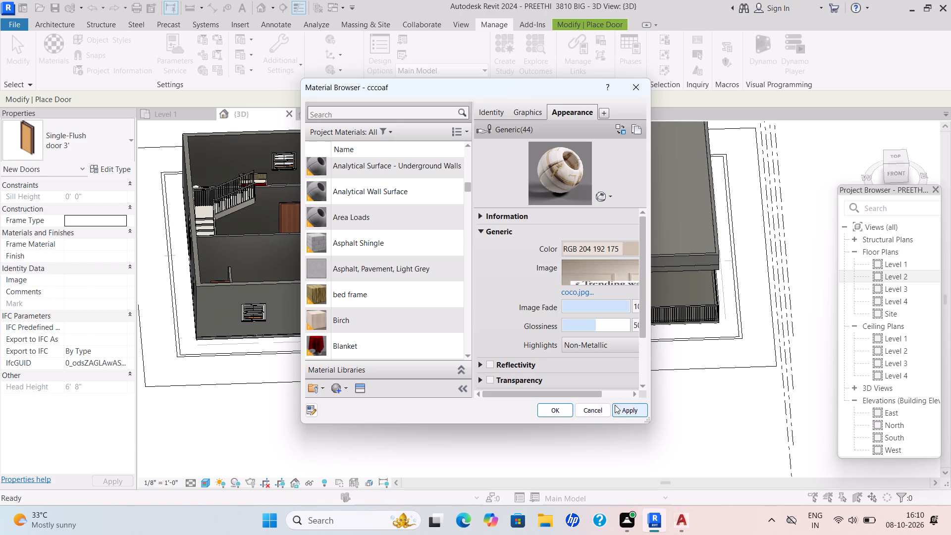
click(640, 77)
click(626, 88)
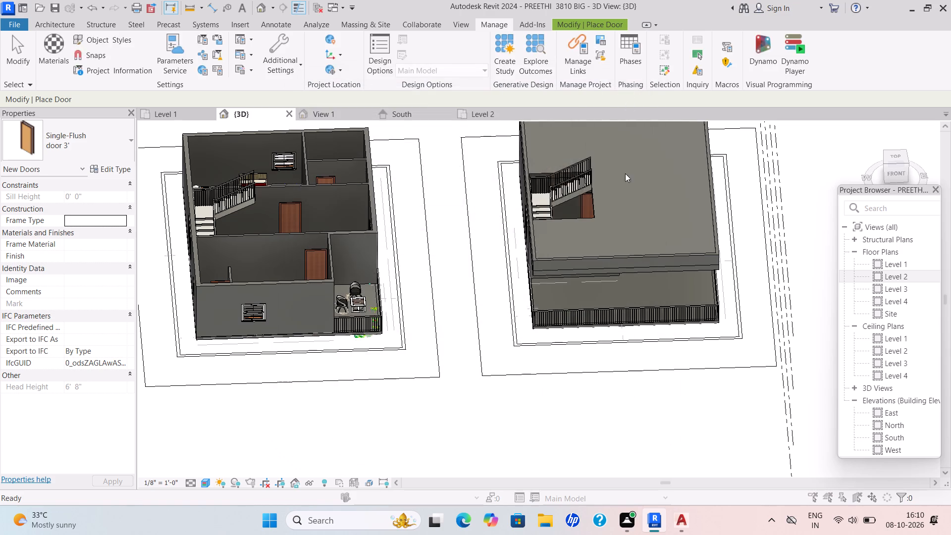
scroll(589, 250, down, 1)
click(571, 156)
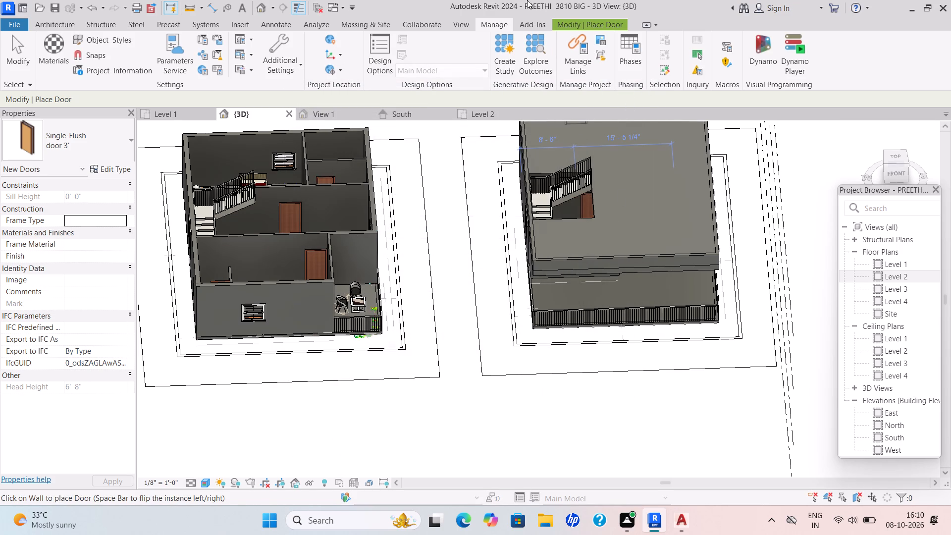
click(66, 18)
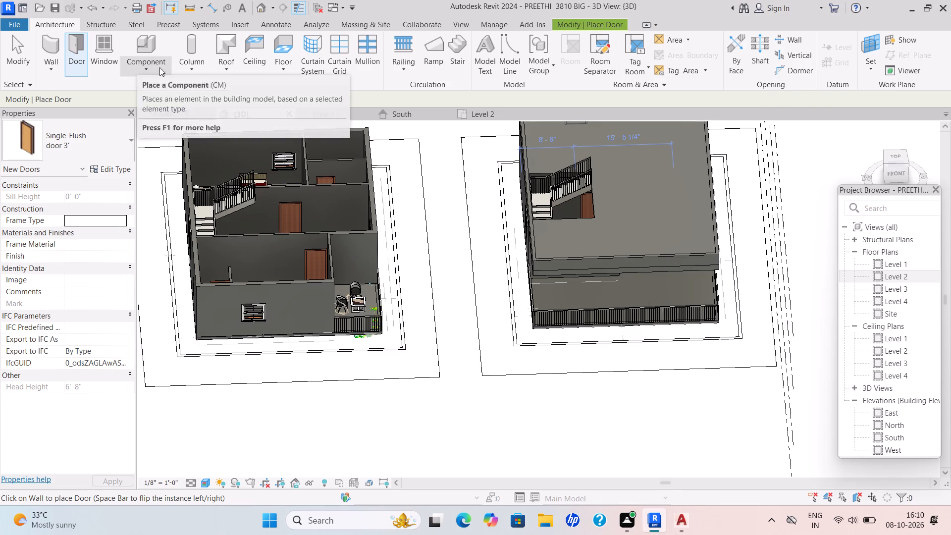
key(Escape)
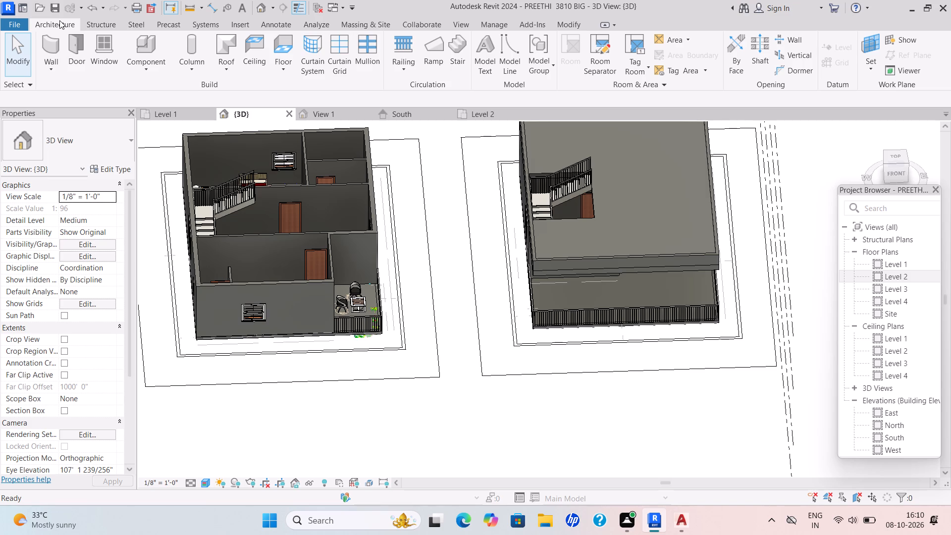
Paint the ground-floor bedroom wall behind the bed with the purple 7f 678e material.
click(559, 22)
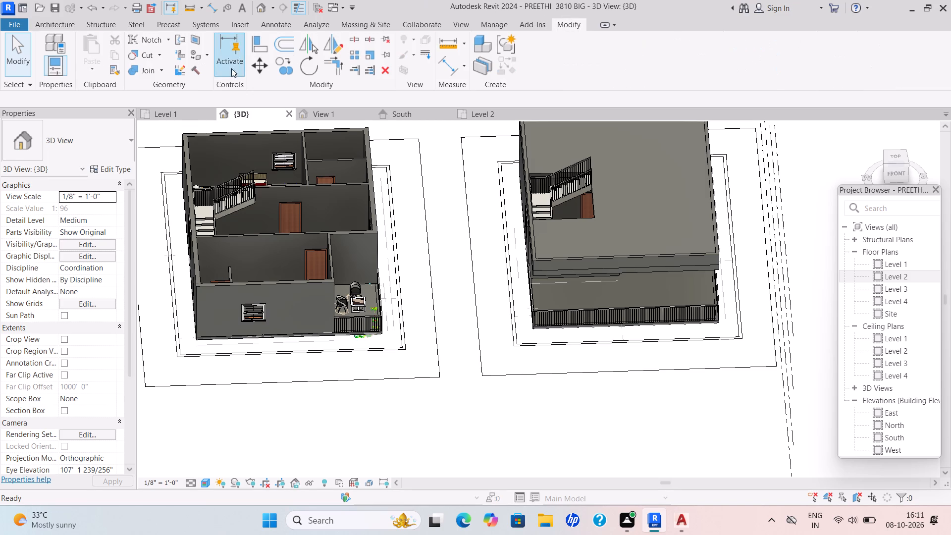
click(205, 55)
click(219, 70)
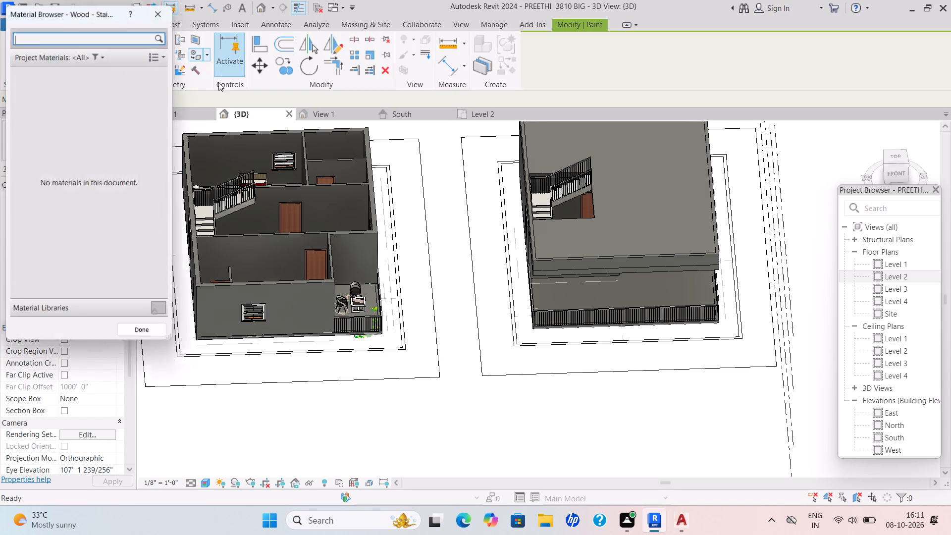
scroll(110, 180, down, 6)
scroll(112, 190, up, 11)
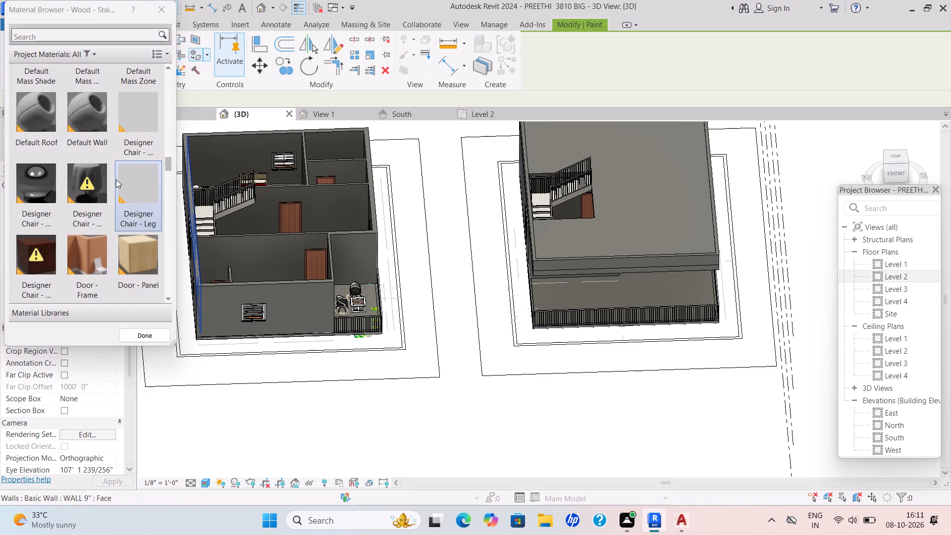
scroll(117, 177, up, 14)
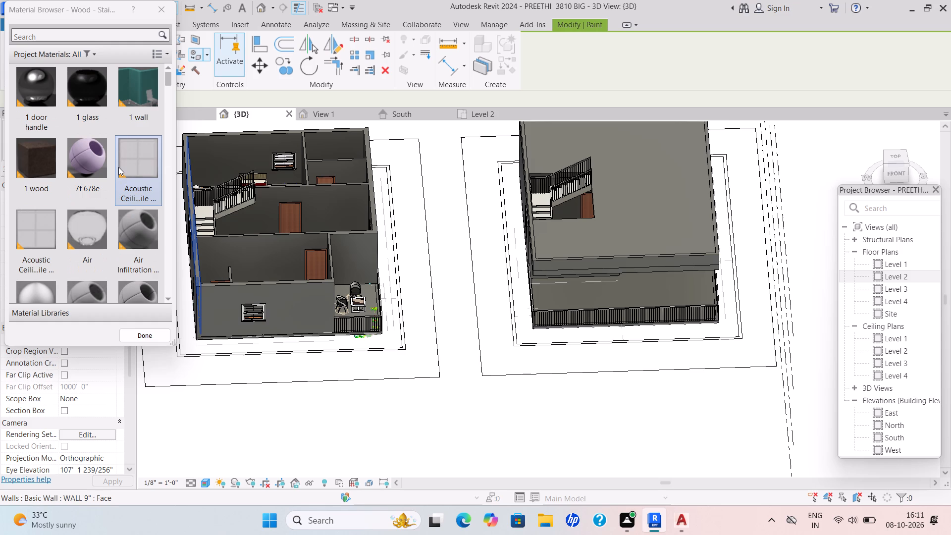
scroll(118, 167, up, 1)
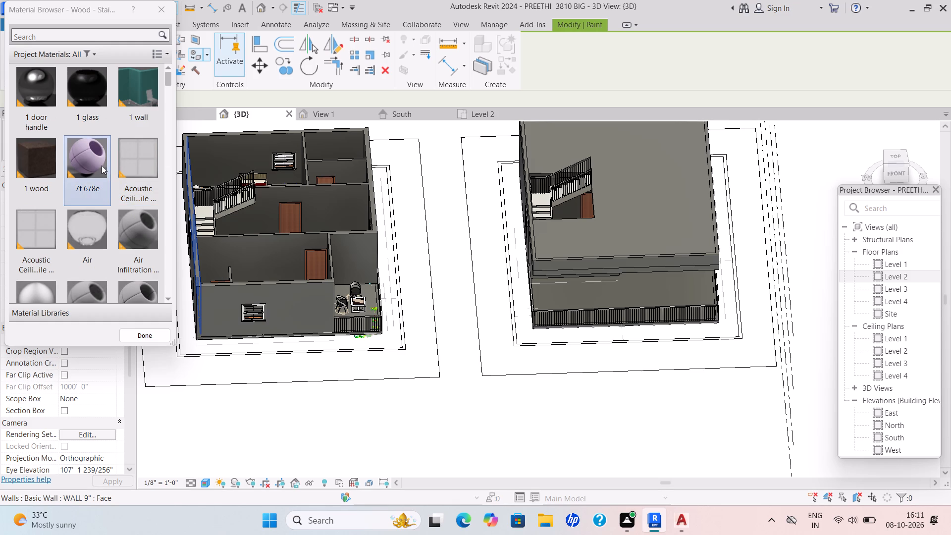
click(102, 165)
scroll(349, 185, down, 5)
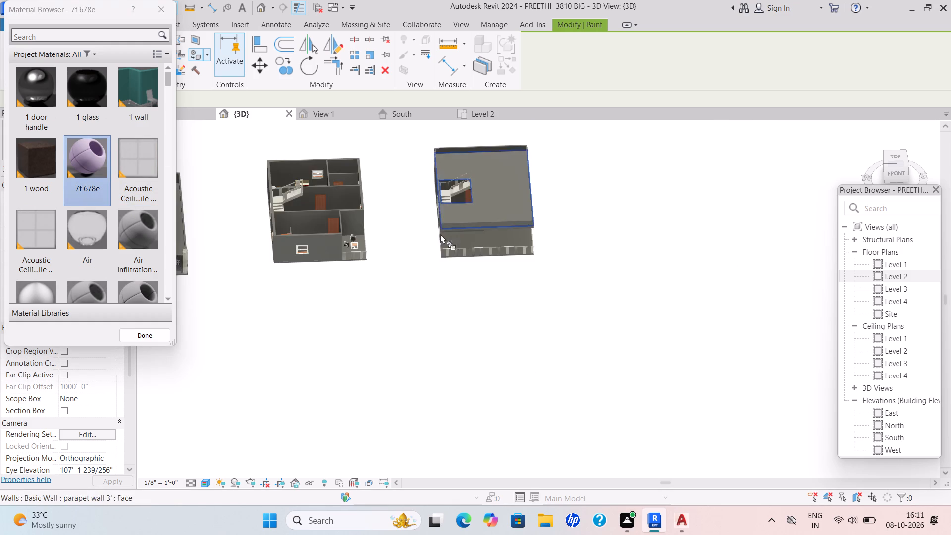
scroll(440, 236, down, 4)
shift+middle_drag(444, 278, 300, 399)
middle_drag(452, 276, 410, 471)
scroll(437, 372, down, 1)
scroll(377, 238, up, 5)
scroll(330, 303, up, 6)
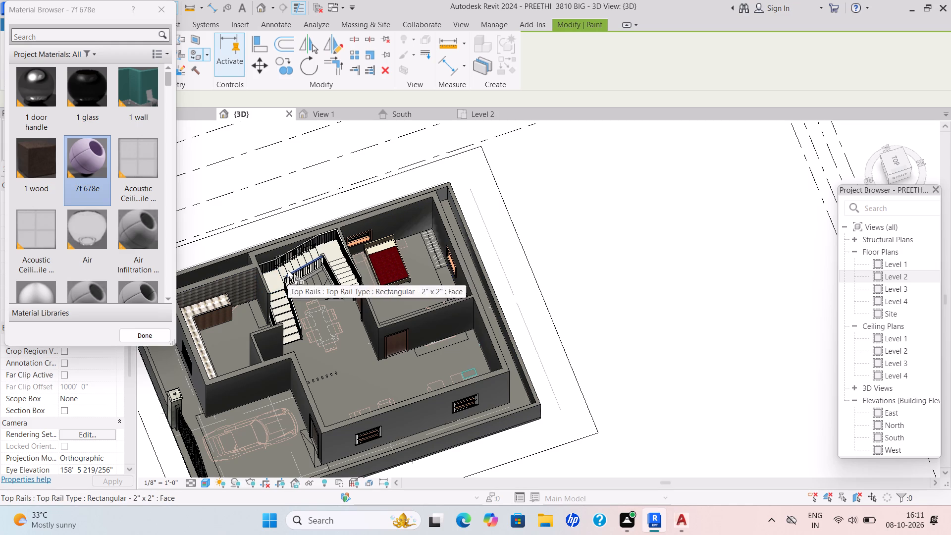
scroll(399, 223, up, 3)
click(400, 222)
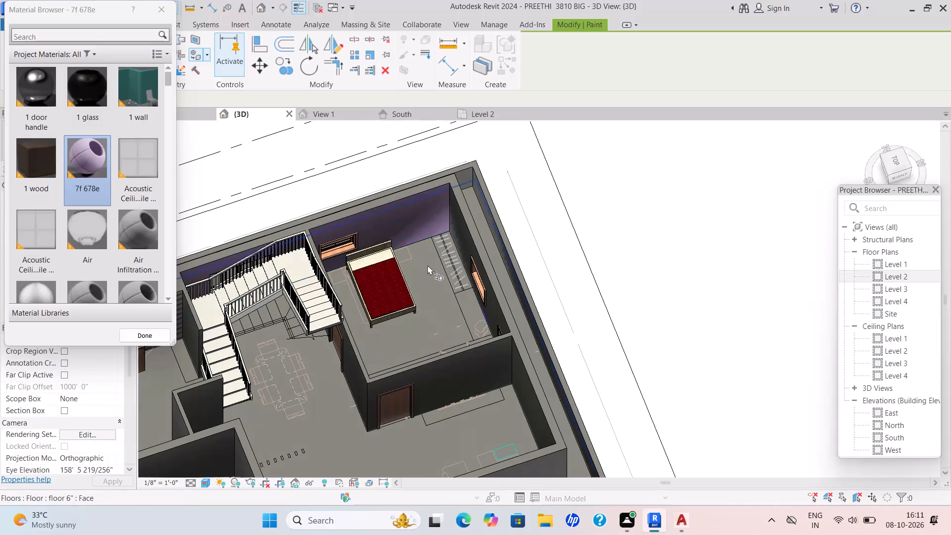
Paint the inner face of the living room's long two-window wall with the 7f 678e material.
scroll(451, 325, down, 3)
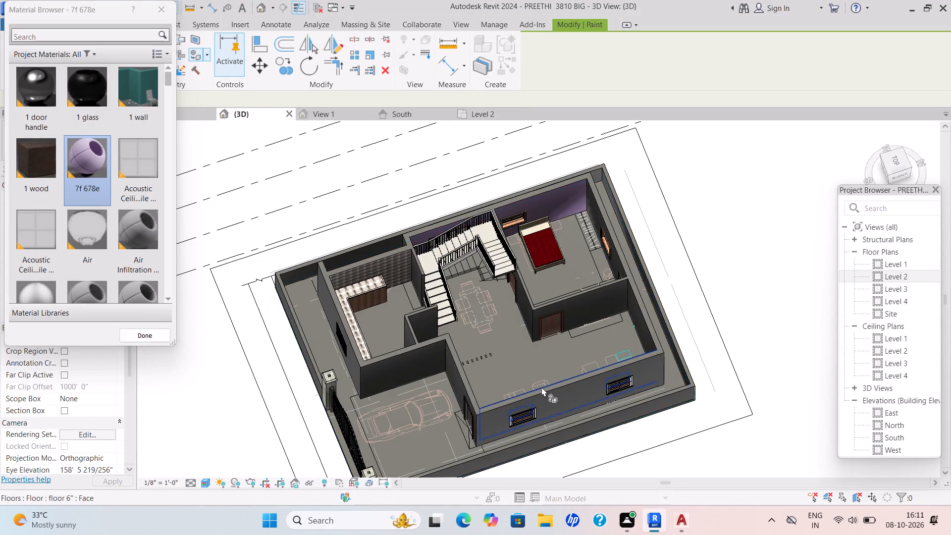
shift+middle_drag(537, 408, 601, 400)
shift+scroll(601, 400, up, 1)
scroll(570, 374, down, 2)
middle_drag(568, 375, 547, 166)
shift+middle_drag(380, 345, 392, 359)
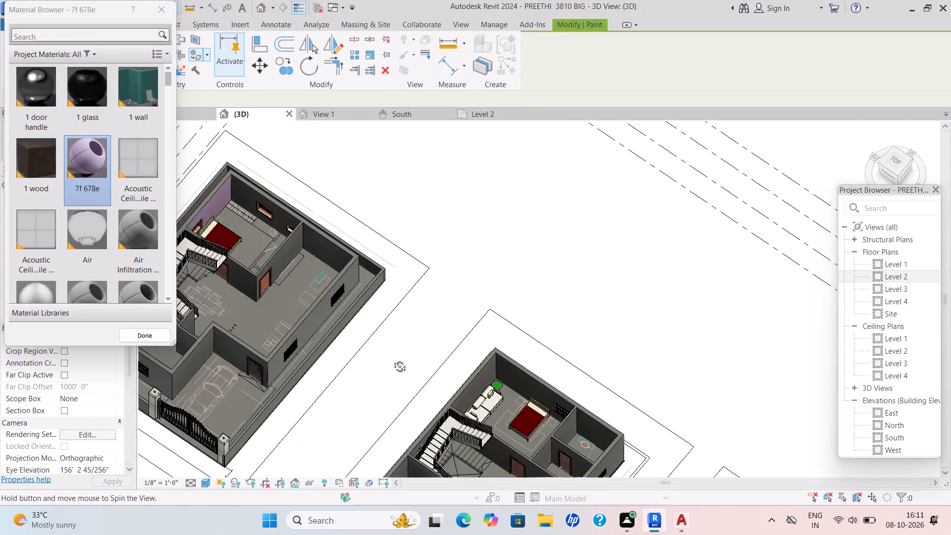
shift+middle_drag(392, 359, 444, 322)
scroll(360, 383, down, 1)
middle_drag(360, 384, 605, 208)
scroll(347, 376, up, 5)
shift+middle_drag(449, 400, 470, 402)
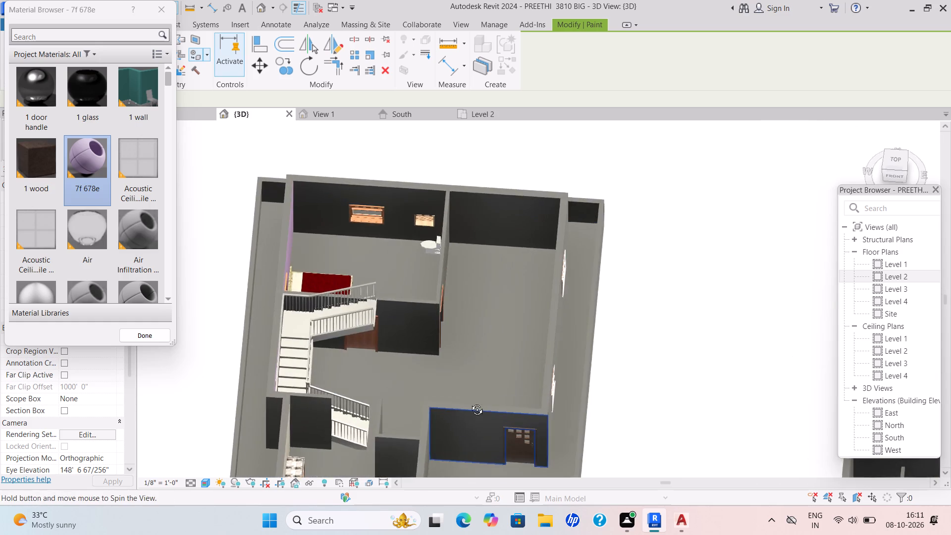
shift+middle_drag(470, 402, 526, 374)
scroll(528, 370, up, 1)
scroll(535, 366, down, 2)
middle_drag(535, 366, 427, 93)
scroll(465, 365, down, 1)
scroll(470, 371, up, 2)
middle_drag(469, 361, 431, 163)
scroll(432, 173, down, 1)
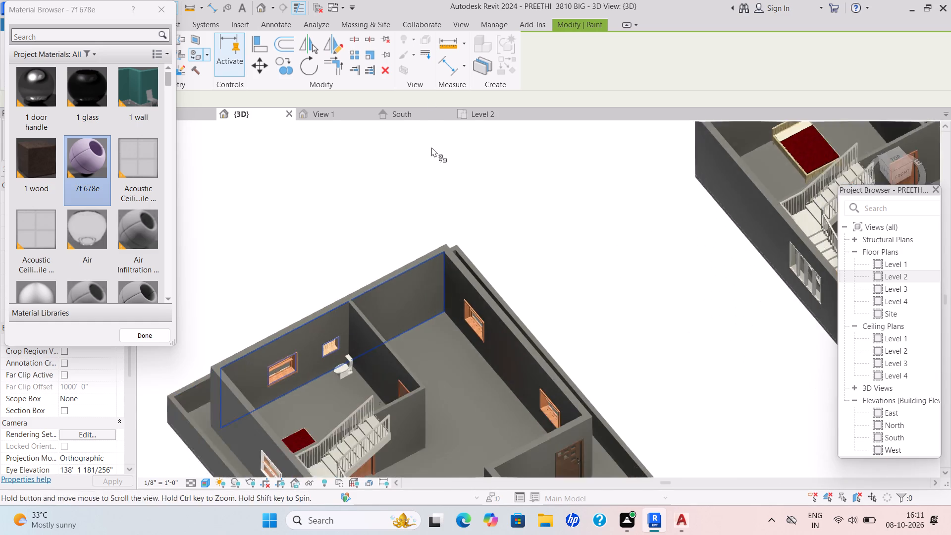
scroll(431, 147, down, 1)
scroll(446, 254, up, 3)
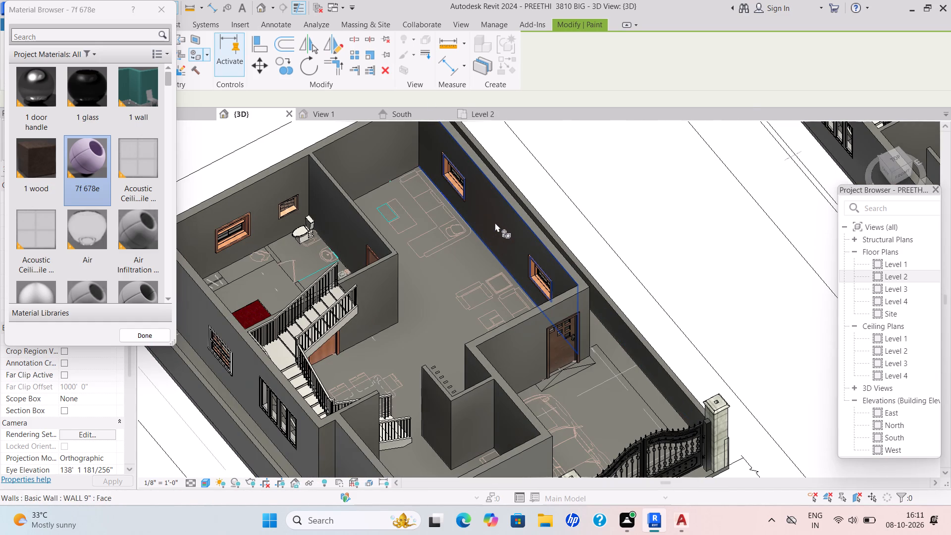
click(495, 222)
Look through the project materials for another colour to use on the ground-floor interior walls.
scroll(495, 222, down, 5)
scroll(484, 226, up, 1)
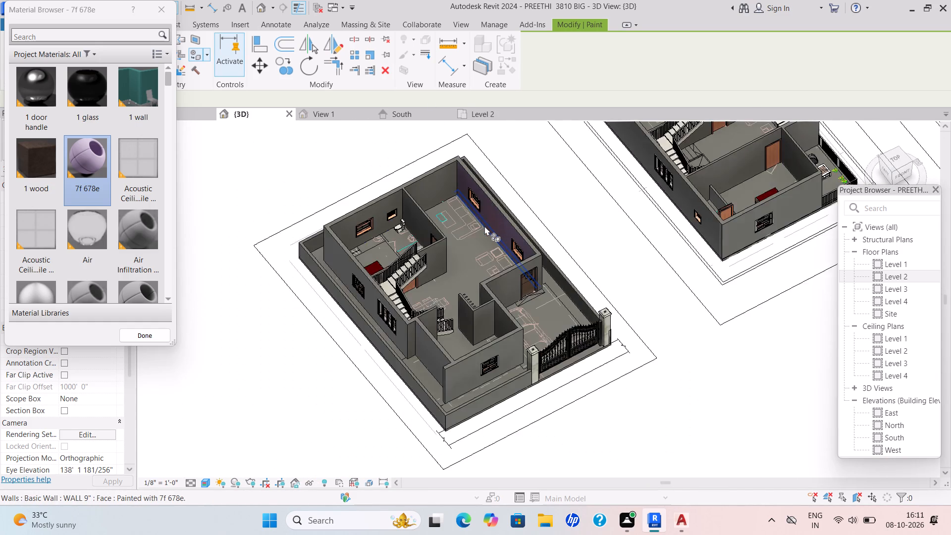
scroll(484, 226, up, 1)
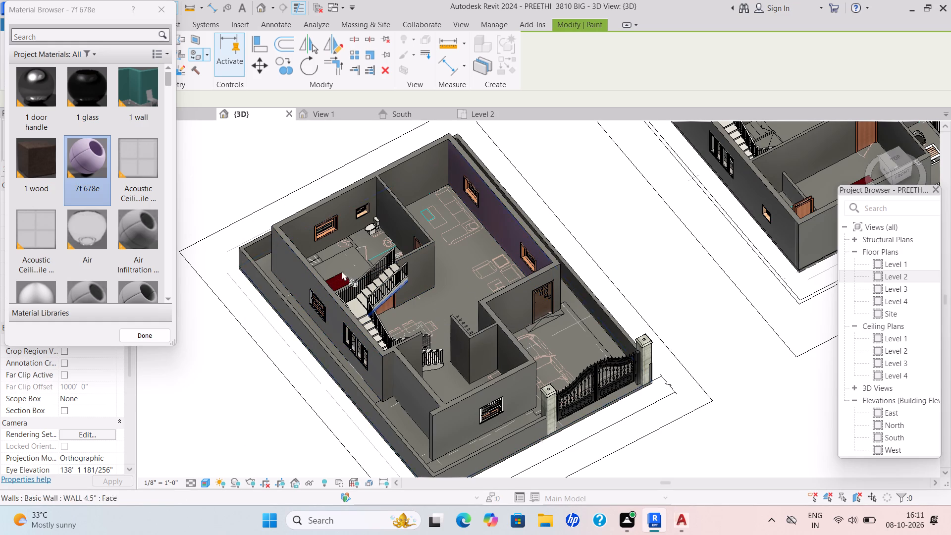
scroll(134, 210, up, 5)
scroll(134, 210, down, 3)
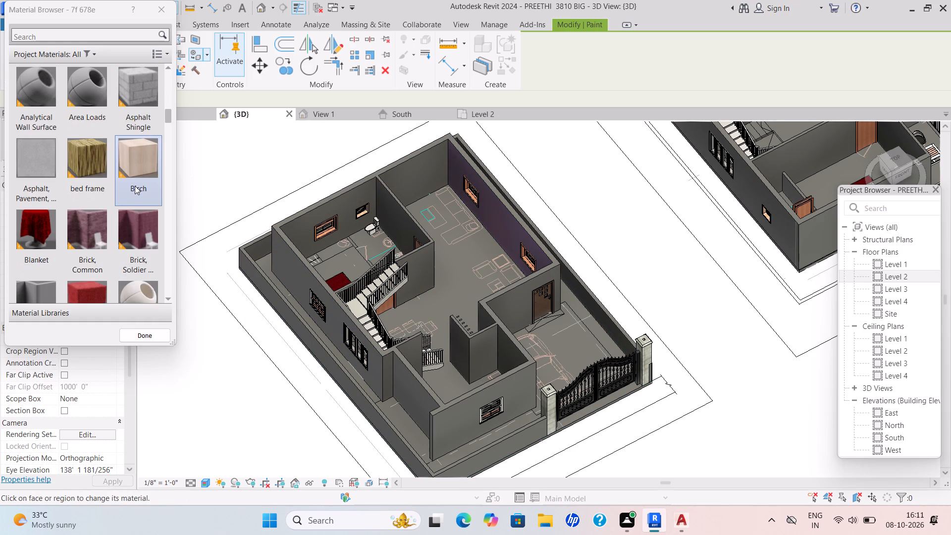
scroll(140, 172, up, 10)
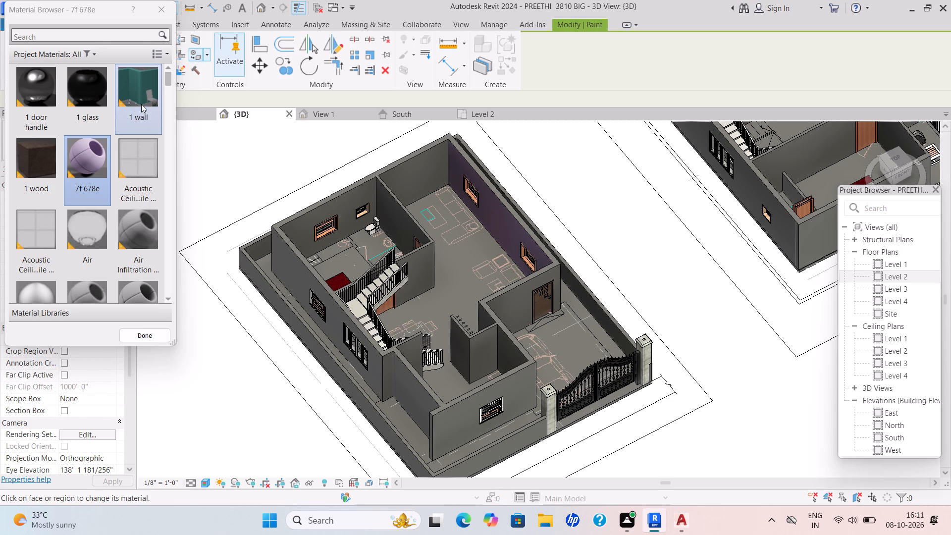
scroll(142, 98, up, 5)
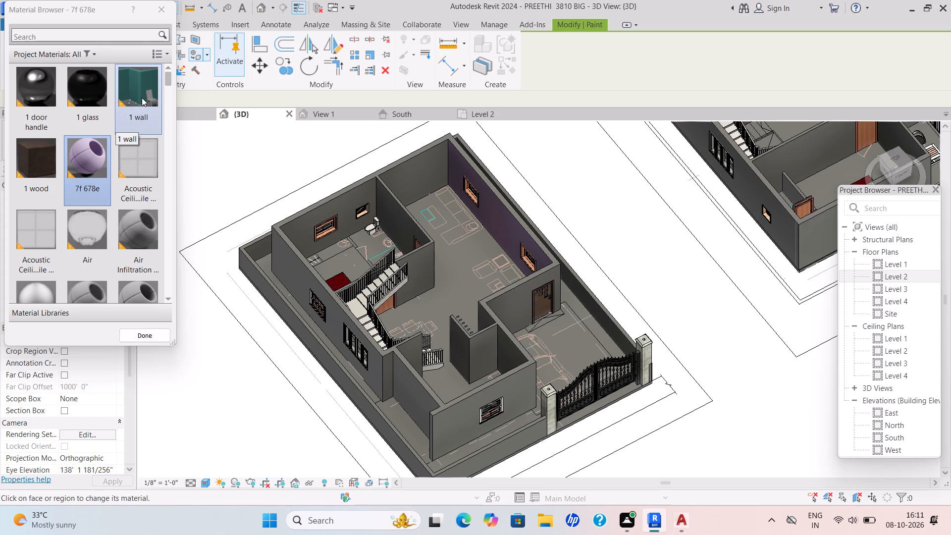
scroll(142, 98, down, 4)
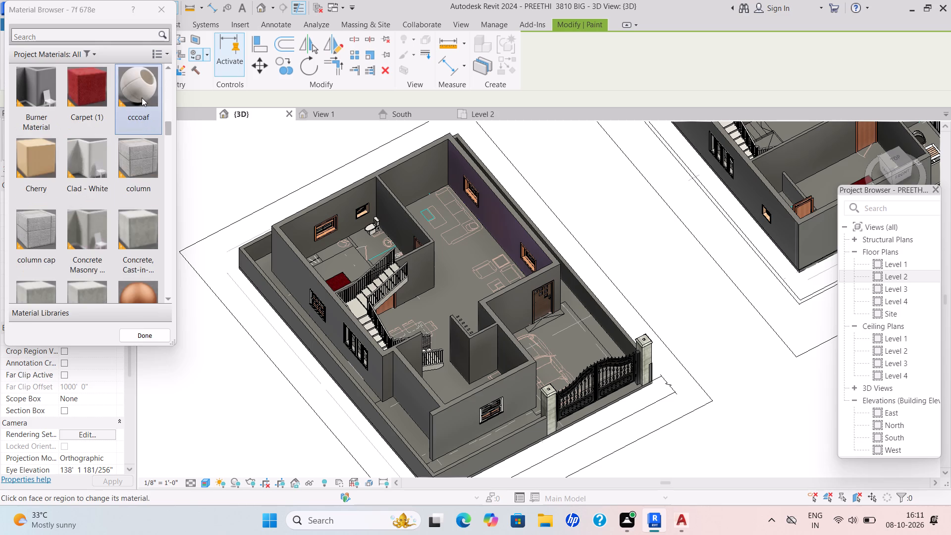
scroll(142, 98, down, 12)
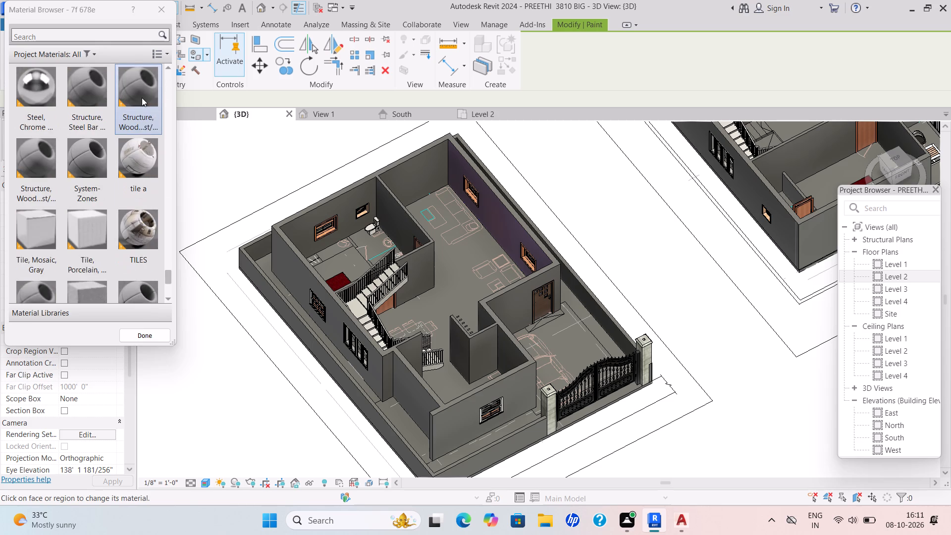
scroll(142, 98, down, 13)
scroll(140, 99, up, 10)
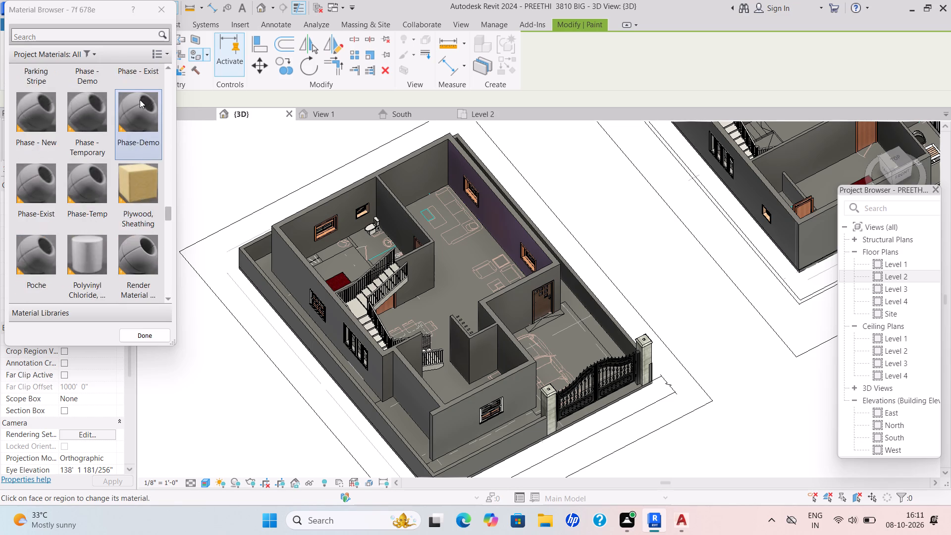
scroll(140, 100, up, 16)
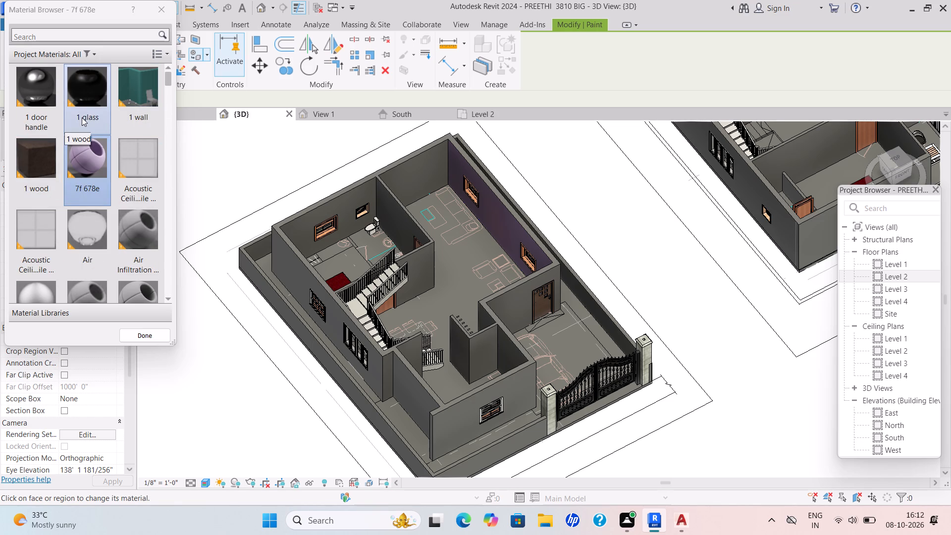
scroll(82, 117, down, 1)
scroll(82, 117, up, 6)
scroll(83, 117, down, 1)
scroll(83, 117, up, 5)
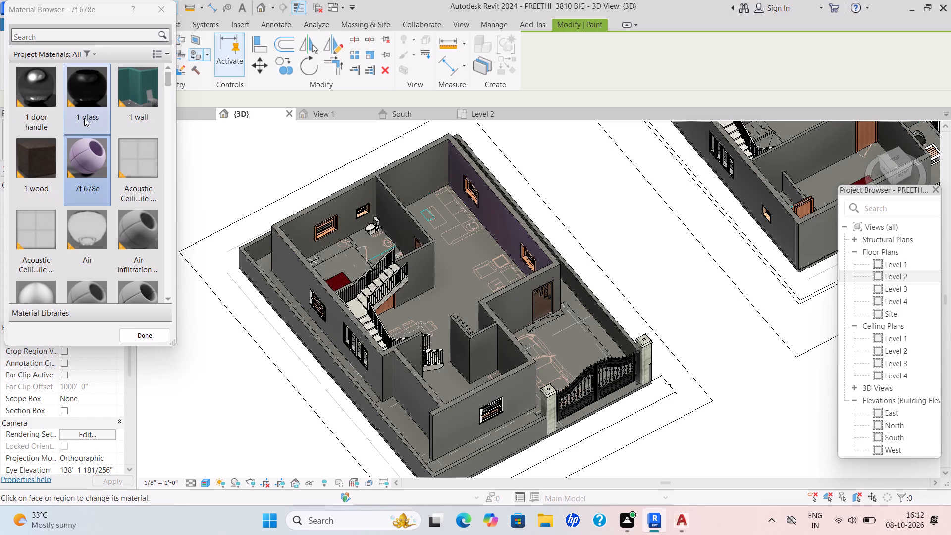
scroll(101, 125, down, 4)
scroll(101, 125, up, 2)
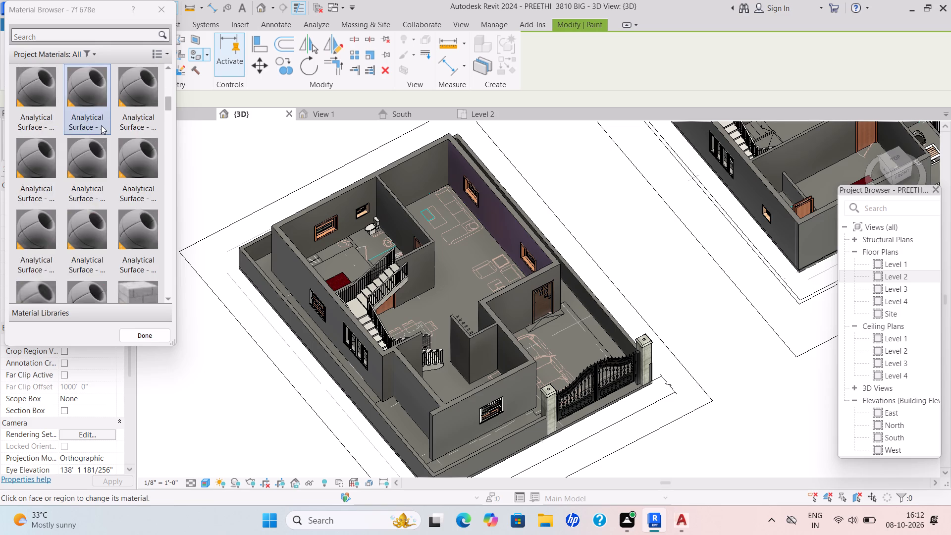
scroll(101, 125, down, 18)
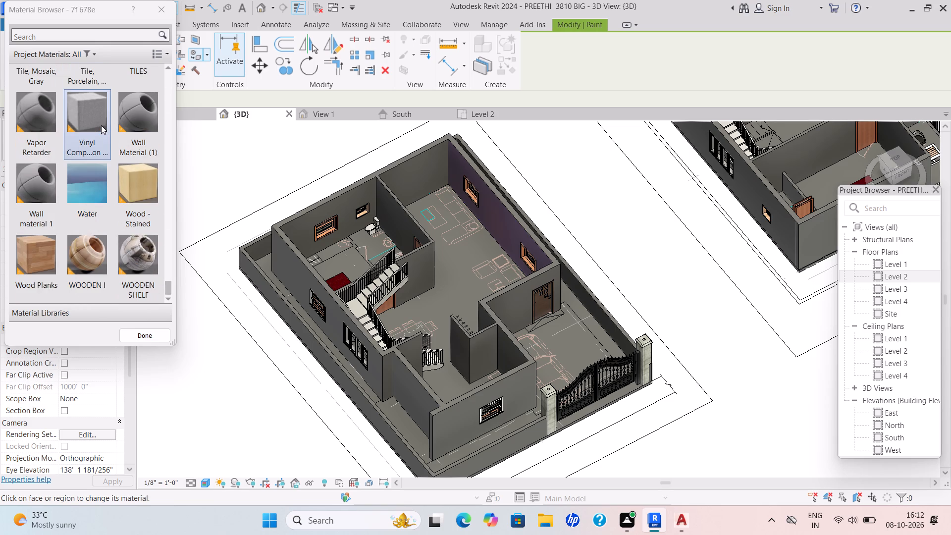
scroll(101, 125, down, 7)
scroll(114, 148, up, 6)
scroll(114, 148, up, 17)
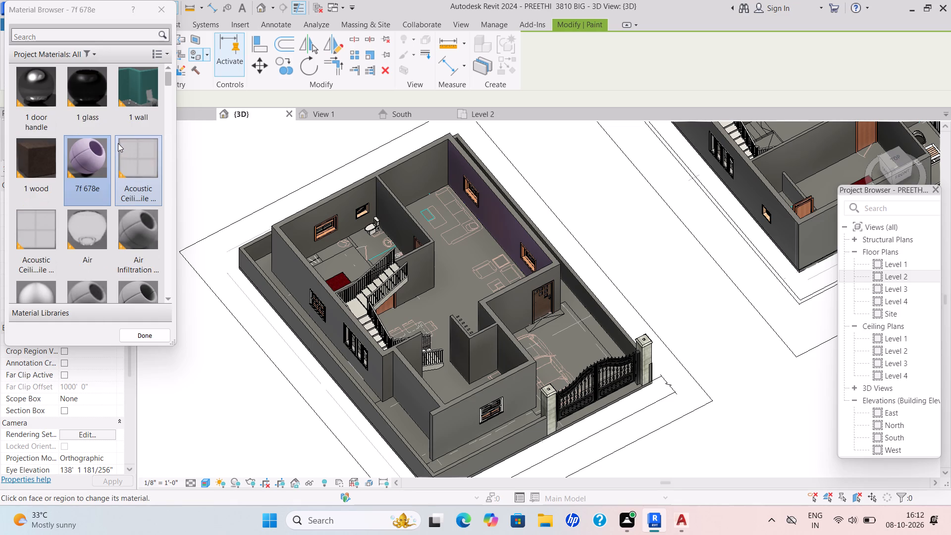
scroll(118, 143, up, 7)
Paint the ground floor's rear wall and the bedroom-side face of the partition beside the living room with the 1 wall material.
click(139, 107)
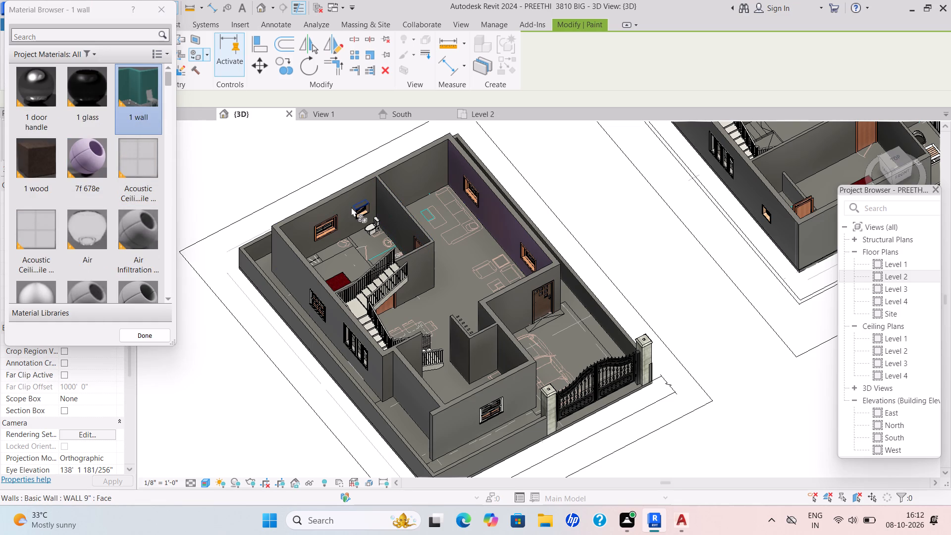
click(351, 207)
scroll(383, 206, up, 5)
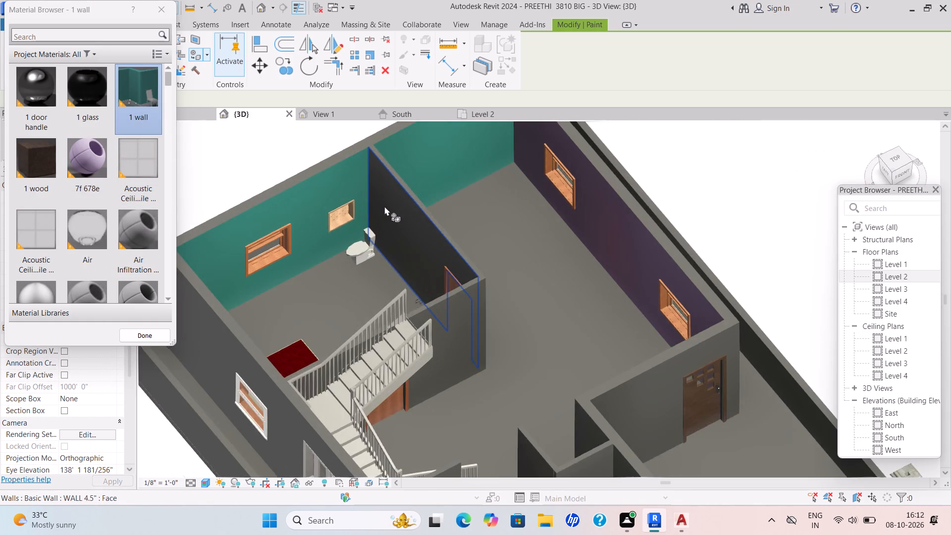
scroll(384, 206, down, 2)
middle_click(382, 206)
scroll(382, 206, down, 2)
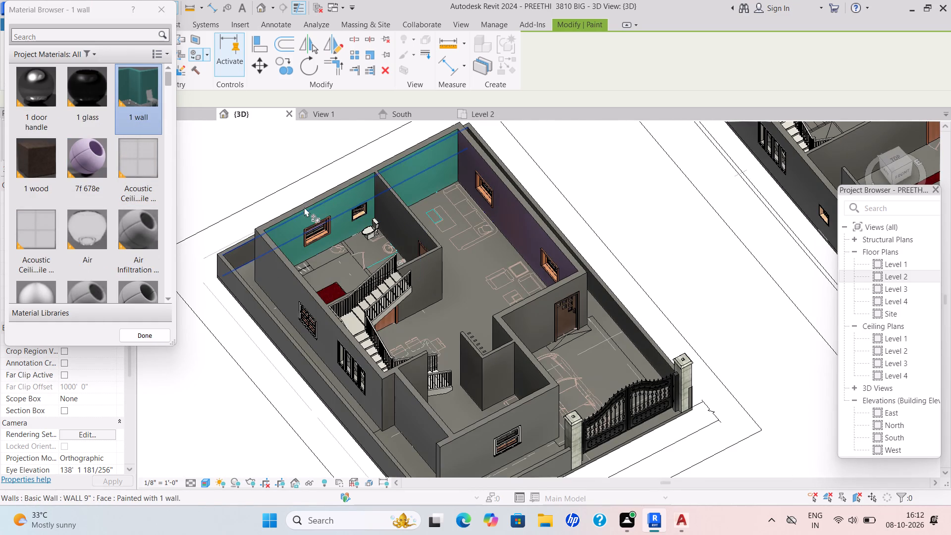
scroll(326, 216, down, 4)
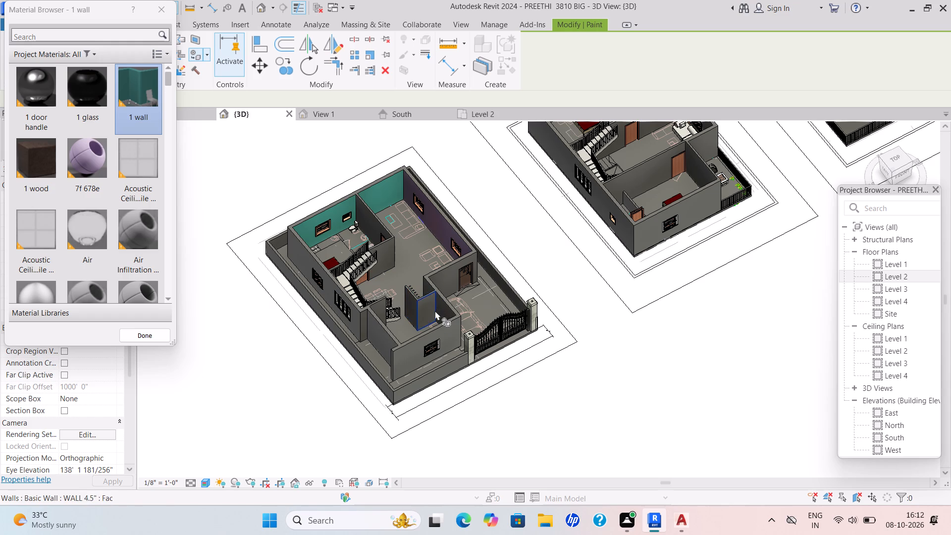
shift+middle_drag(437, 320, 525, 306)
shift+middle_drag(541, 295, 552, 288)
middle_drag(593, 368, 476, 265)
scroll(475, 263, up, 1)
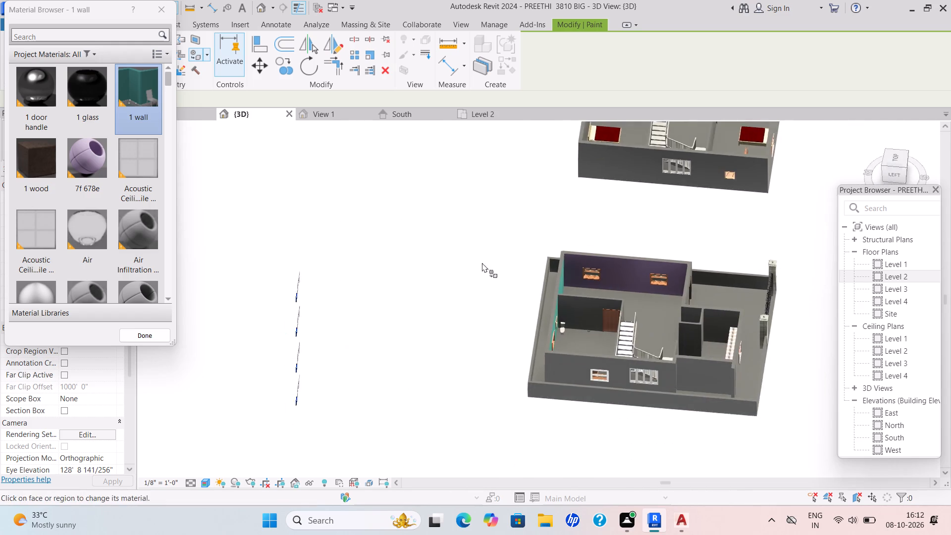
scroll(589, 311, up, 4)
click(592, 306)
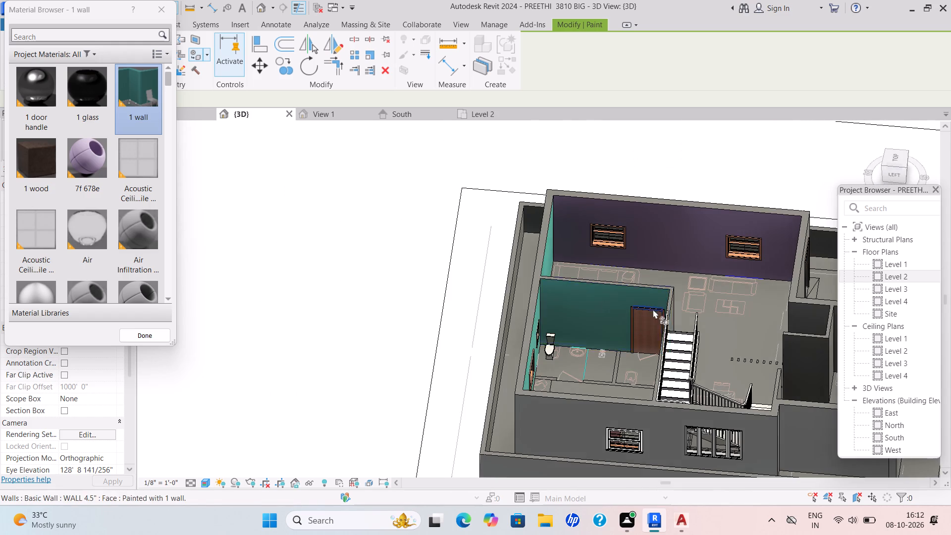
Paint the bedroom partitions' living-room face and their face beside the staircase with the 1 wall material.
shift+middle_drag(653, 319, 610, 302)
shift+middle_drag(472, 262, 351, 310)
shift+middle_drag(349, 311, 297, 323)
scroll(489, 285, down, 5)
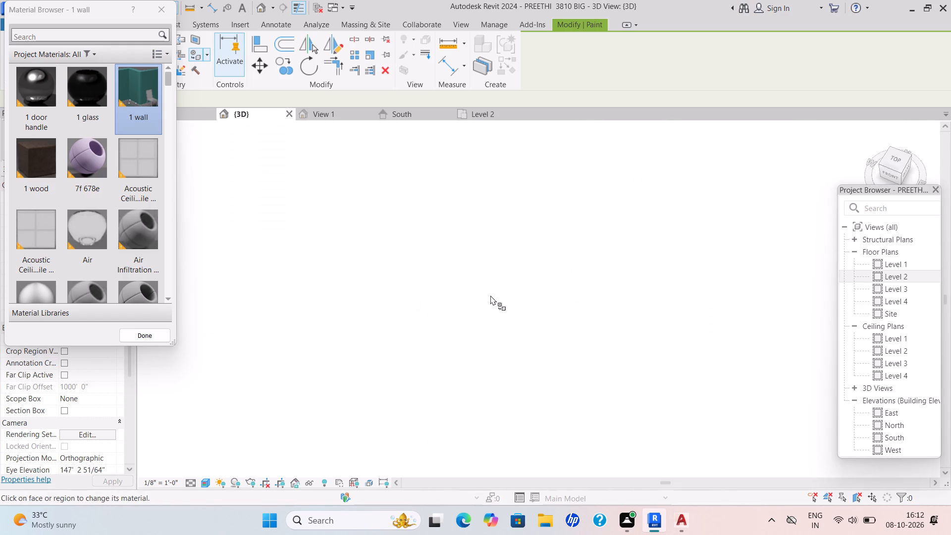
scroll(490, 295, down, 9)
middle_drag(516, 325, 518, 338)
scroll(455, 108, up, 11)
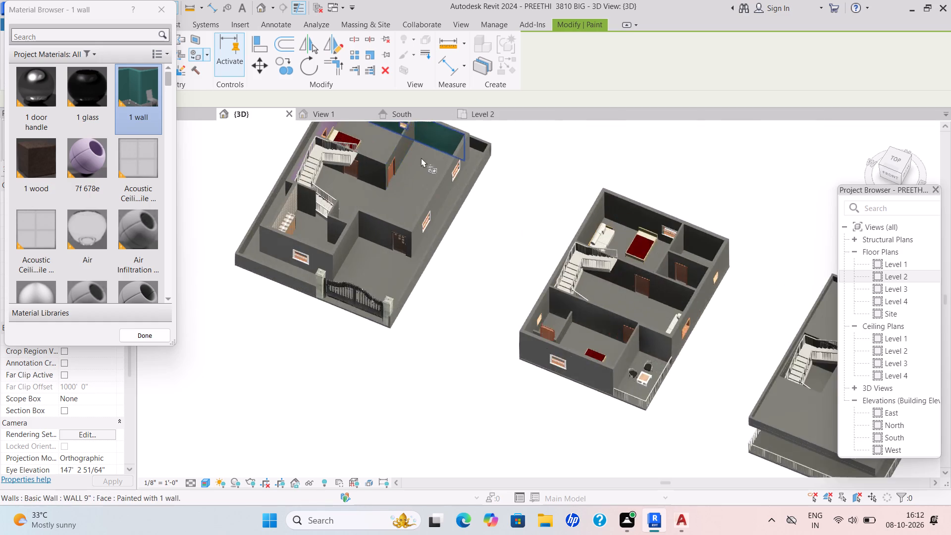
scroll(421, 158, up, 5)
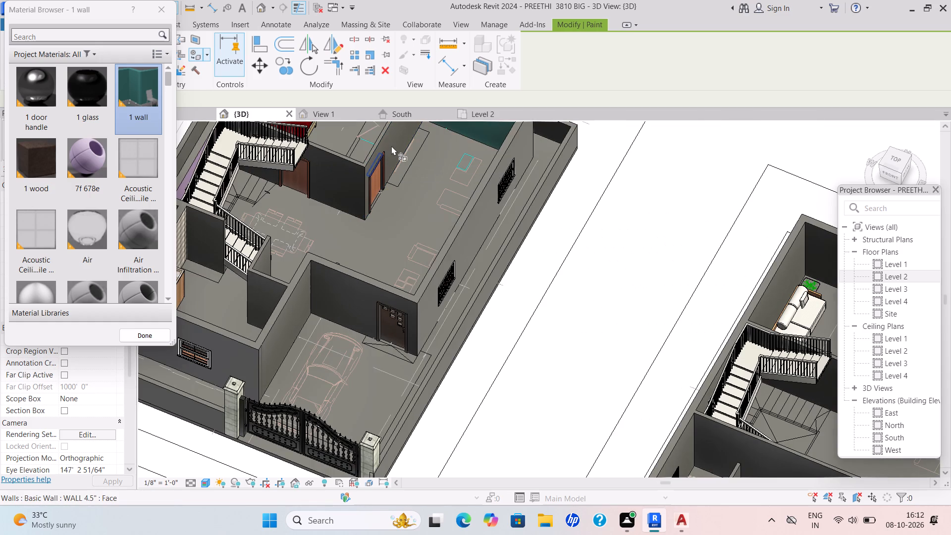
click(391, 146)
scroll(409, 170, down, 1)
middle_drag(419, 180, 522, 195)
scroll(477, 196, up, 4)
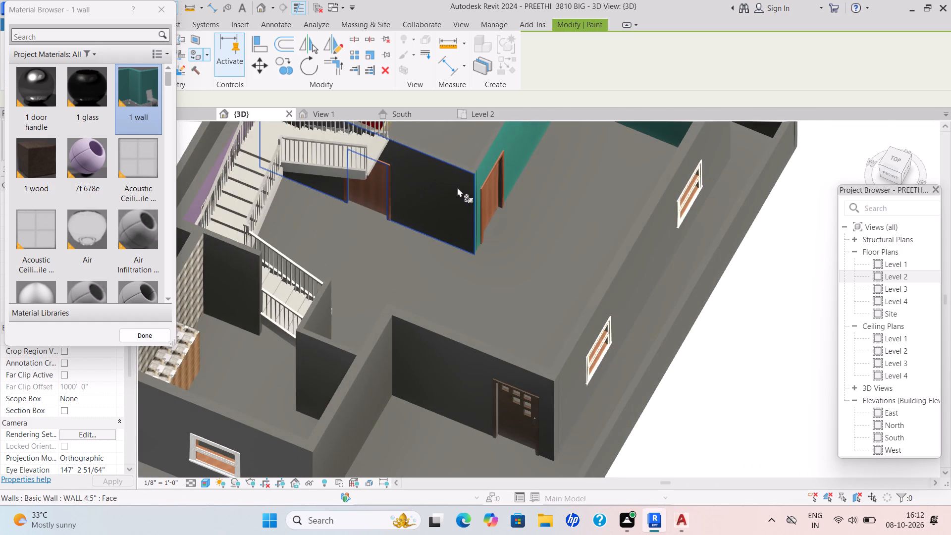
click(457, 187)
Paint the dining-side and front faces of the short L-shaped partition near the car porch with the 1 wall material.
scroll(473, 192, down, 6)
middle_drag(473, 217, 499, 241)
scroll(510, 227, up, 1)
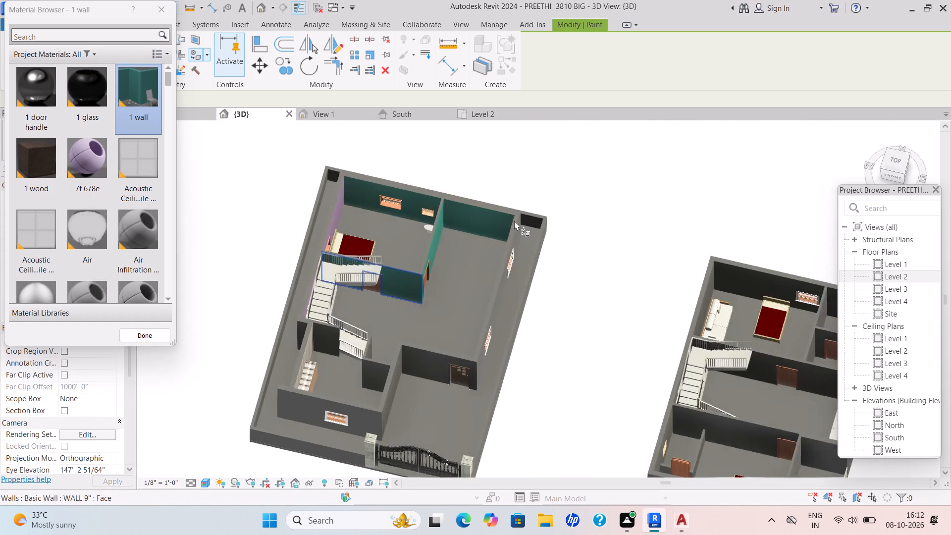
middle_drag(497, 246, 555, 112)
scroll(420, 284, up, 4)
scroll(388, 253, up, 1)
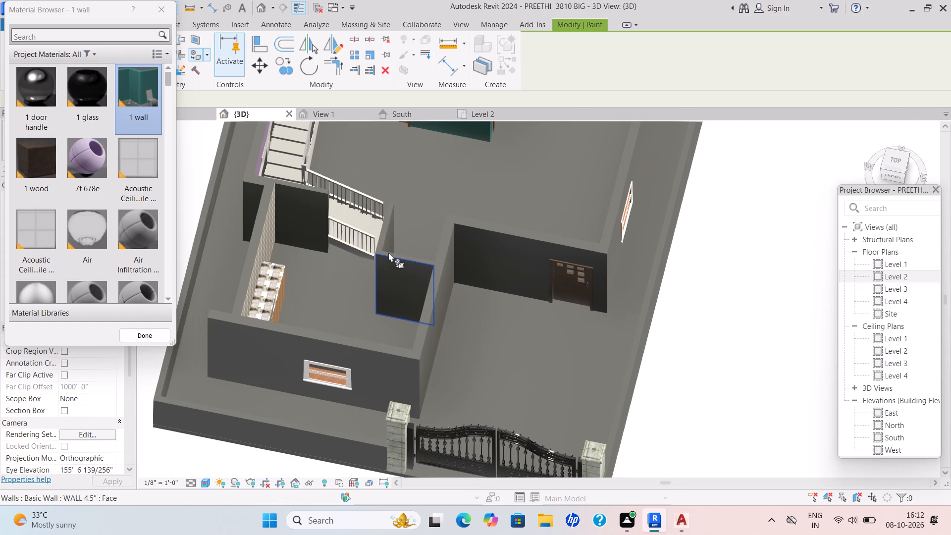
scroll(388, 252, up, 4)
click(400, 220)
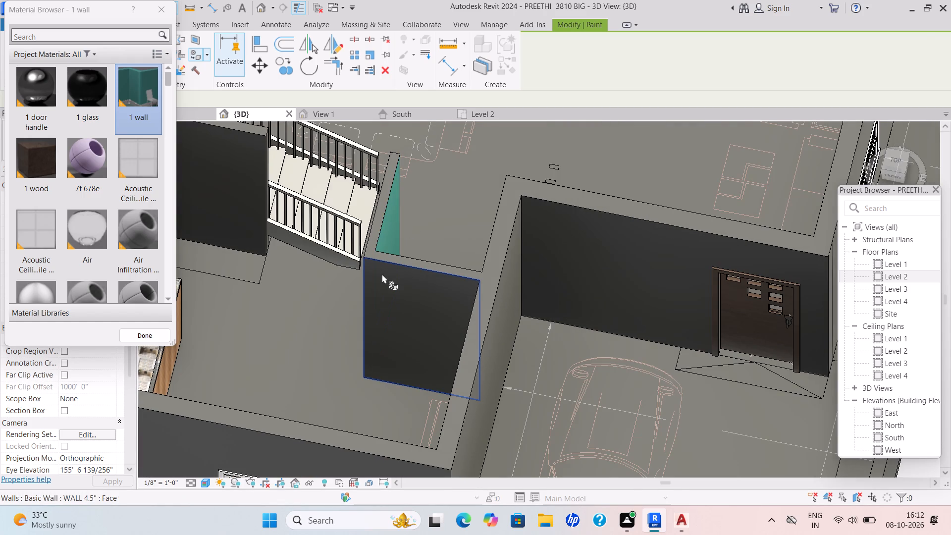
click(382, 274)
Paint the kitchen wall beside the stairs, the L-shaped partition's remaining face and the porch-side wall's inner face with 1 wall.
scroll(417, 280, down, 4)
middle_drag(435, 289, 531, 257)
scroll(534, 250, up, 1)
scroll(534, 249, down, 7)
middle_drag(534, 247, 516, 221)
scroll(531, 242, down, 1)
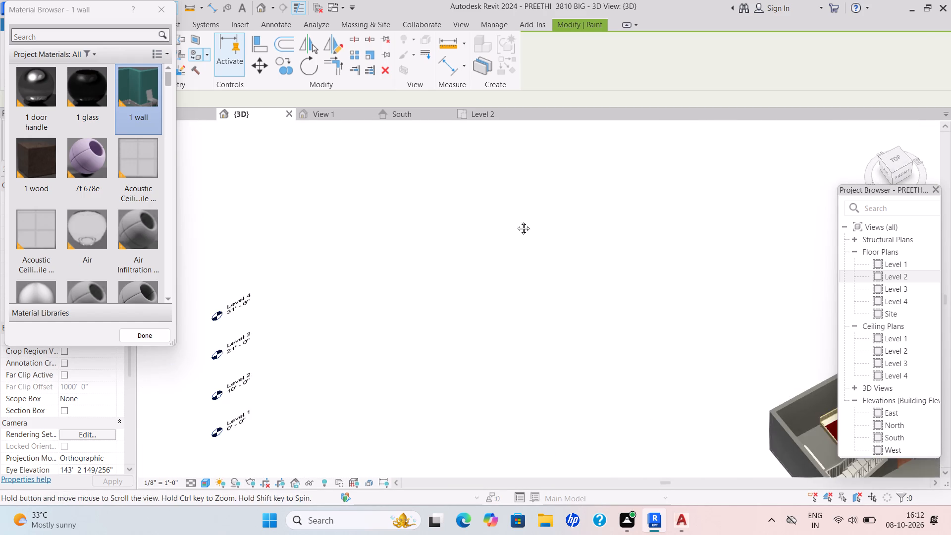
middle_drag(516, 221, 462, 145)
scroll(516, 221, down, 5)
scroll(507, 327, up, 5)
scroll(525, 375, up, 1)
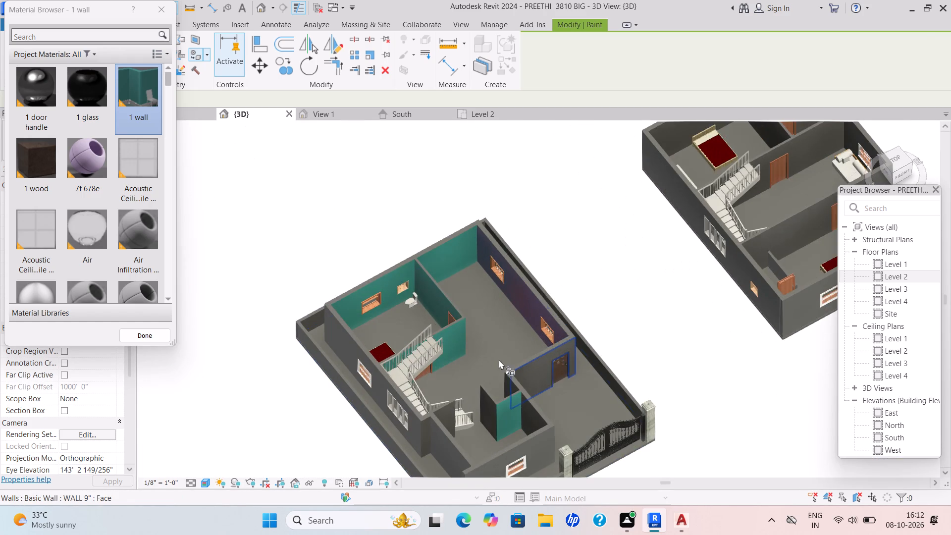
scroll(489, 347, up, 2)
middle_drag(484, 367, 542, 225)
scroll(530, 304, up, 4)
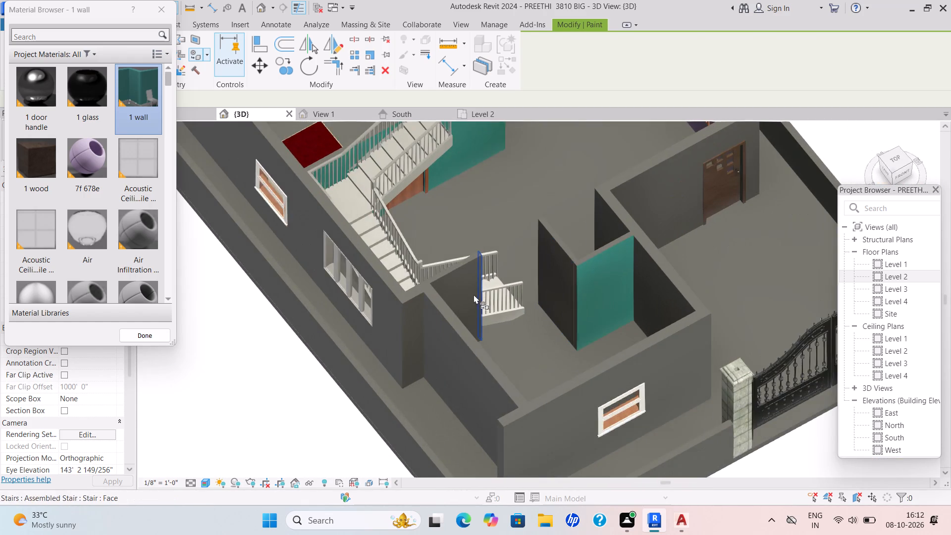
click(471, 289)
click(562, 279)
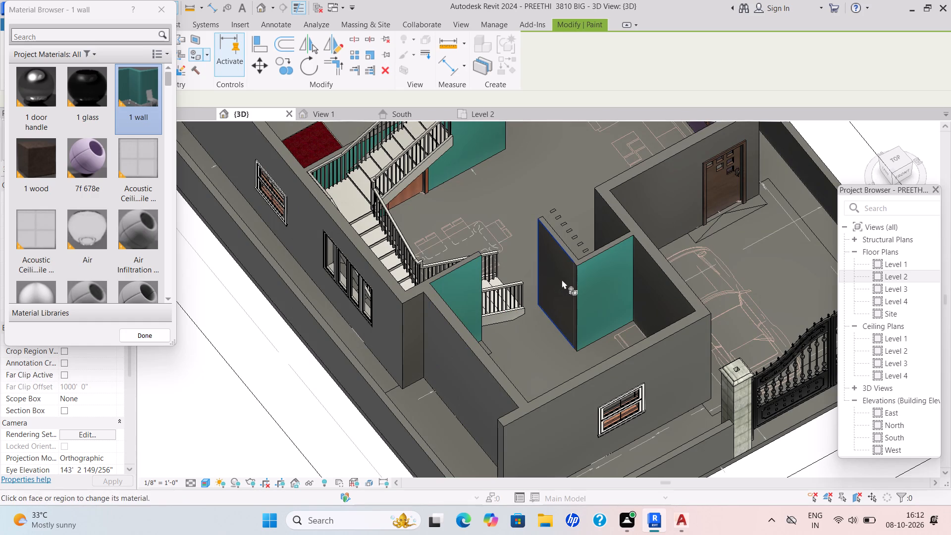
click(667, 295)
Examine the ground floor from several angles for wall faces that still need paint, and leave the Paint command.
scroll(667, 295, down, 4)
shift+middle_drag(667, 327, 612, 344)
scroll(633, 310, down, 7)
middle_drag(642, 321, 579, 361)
scroll(424, 198, up, 6)
shift+middle_drag(635, 380, 526, 397)
scroll(680, 312, down, 12)
middle_drag(681, 327, 574, 413)
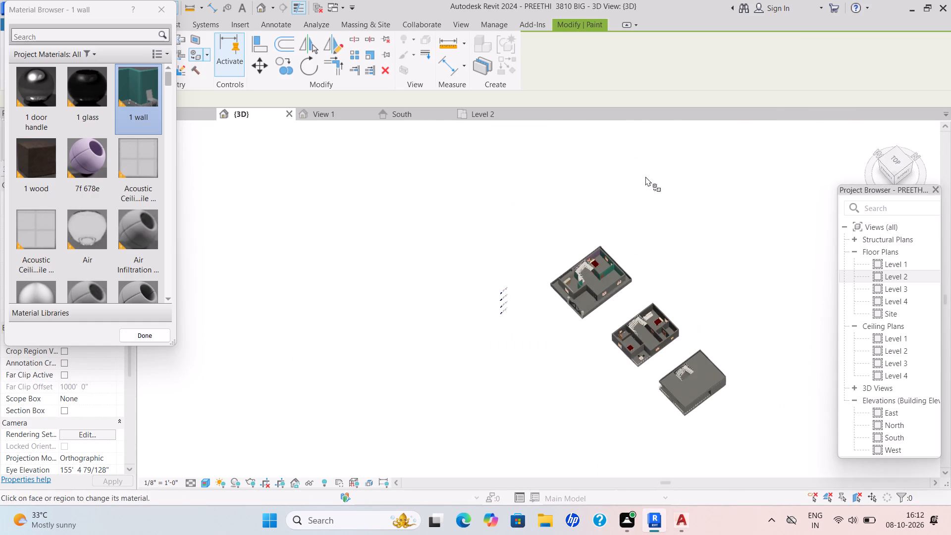
scroll(622, 269, up, 11)
scroll(519, 286, up, 2)
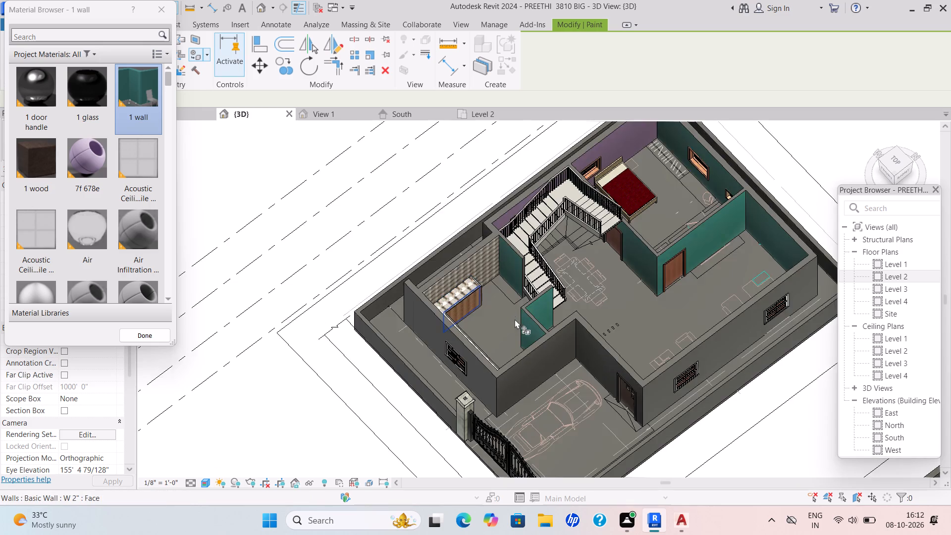
scroll(512, 321, up, 4)
scroll(475, 345, up, 1)
scroll(516, 367, down, 3)
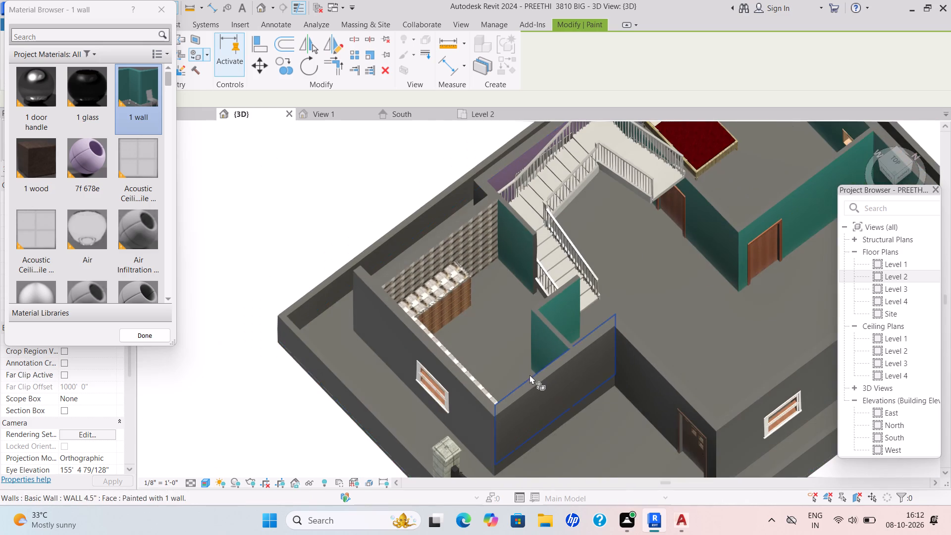
shift+middle_drag(529, 389, 475, 387)
scroll(571, 349, down, 9)
middle_drag(570, 354, 529, 373)
scroll(529, 373, up, 1)
scroll(780, 298, up, 2)
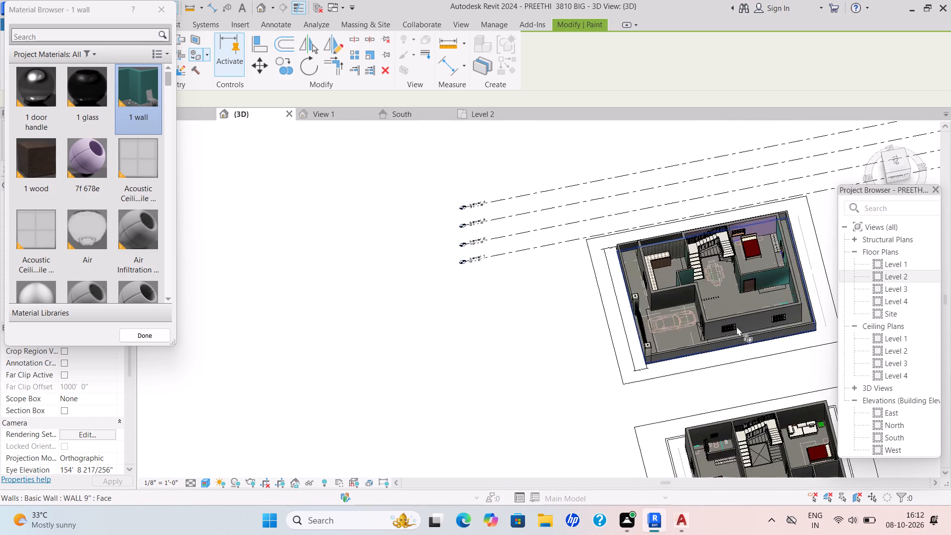
scroll(716, 343, up, 1)
shift+middle_drag(714, 344, 581, 366)
scroll(598, 341, down, 3)
middle_drag(598, 340, 386, 346)
middle_drag(939, 364, 906, 365)
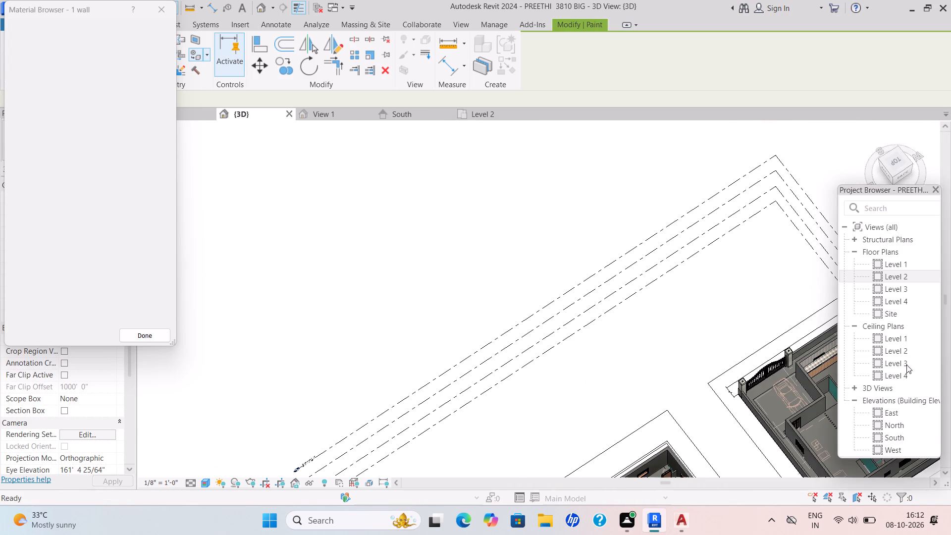
middle_drag(906, 365, 713, 351)
scroll(713, 351, up, 1)
middle_drag(739, 361, 591, 357)
scroll(740, 383, down, 3)
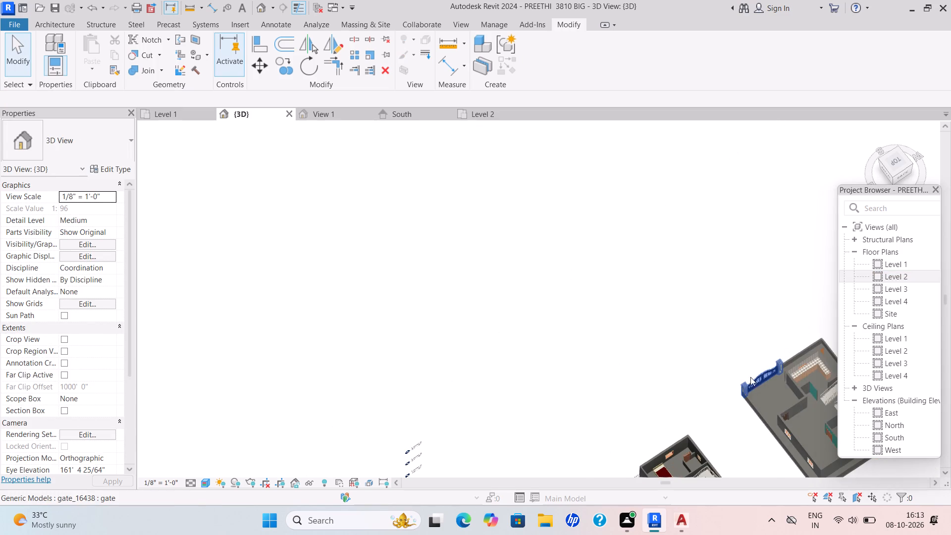
key(Escape)
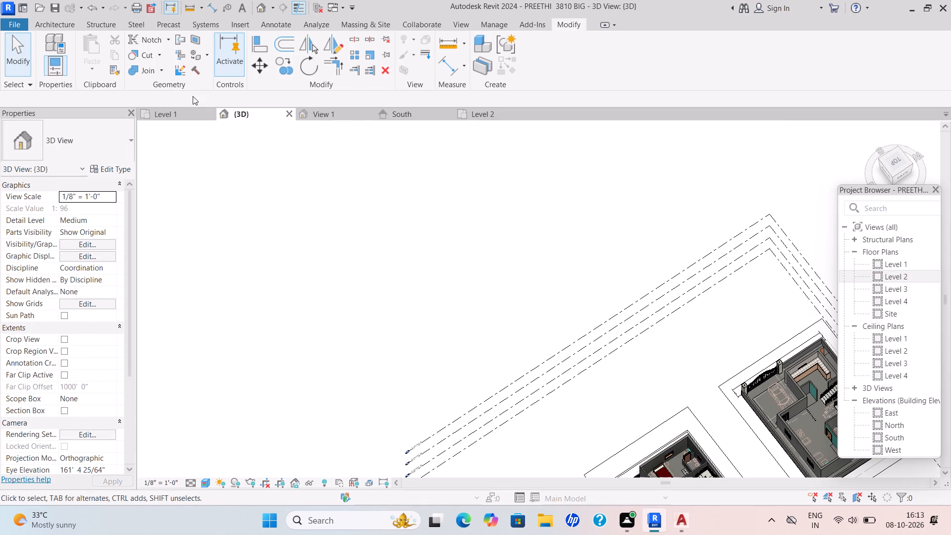
Paint the ground-floor L-shaped partition's inner face and the stair-side face of the kitchen wall with the 1 wall material.
middle_drag(663, 319, 439, 249)
scroll(439, 249, up, 5)
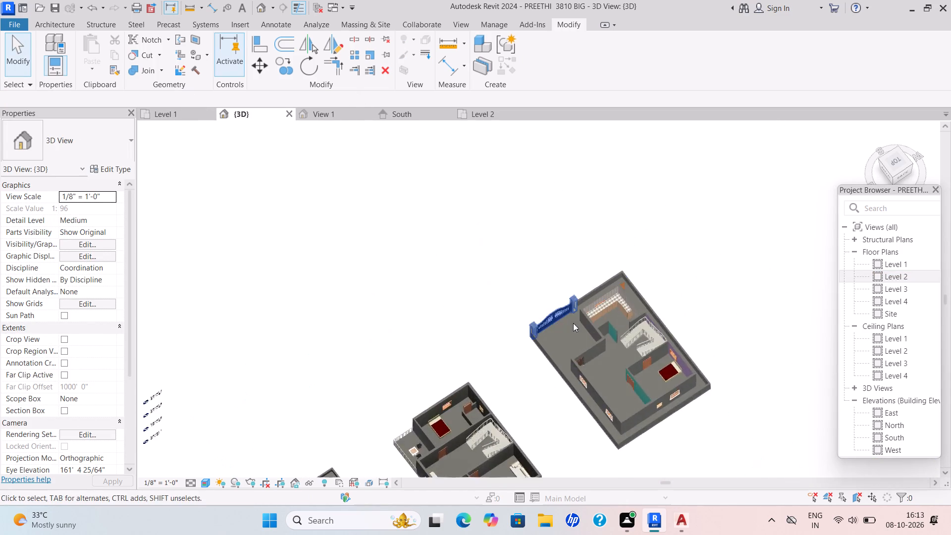
scroll(573, 323, up, 5)
middle_drag(609, 318, 562, 269)
scroll(562, 266, up, 1)
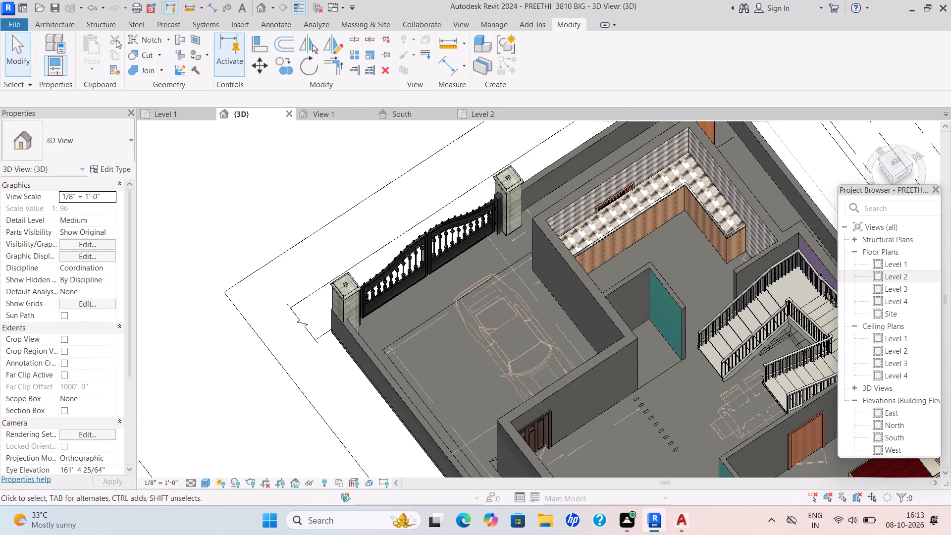
click(207, 58)
click(210, 73)
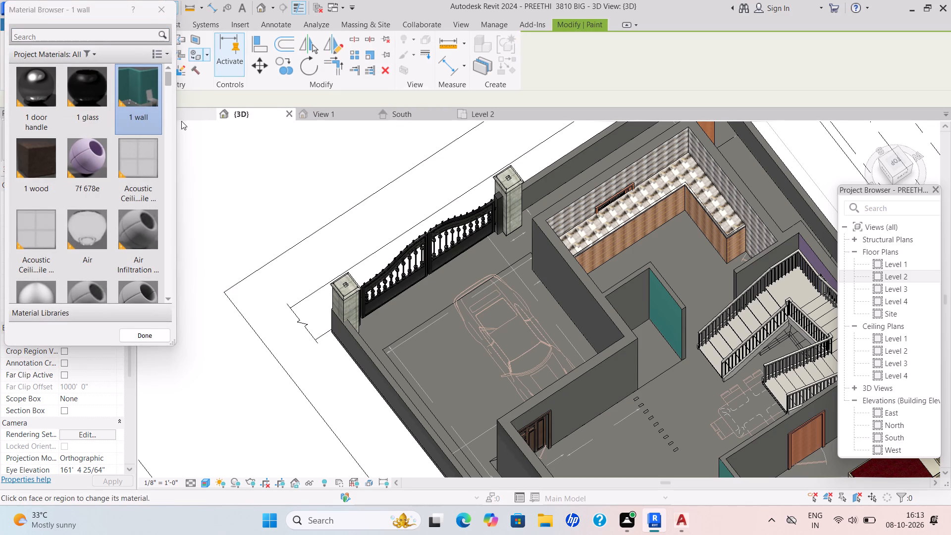
click(142, 105)
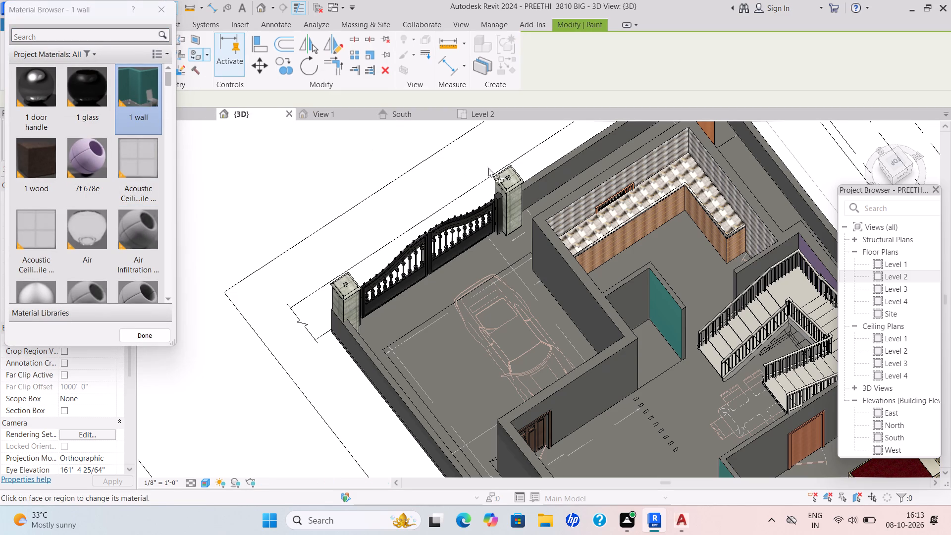
click(635, 279)
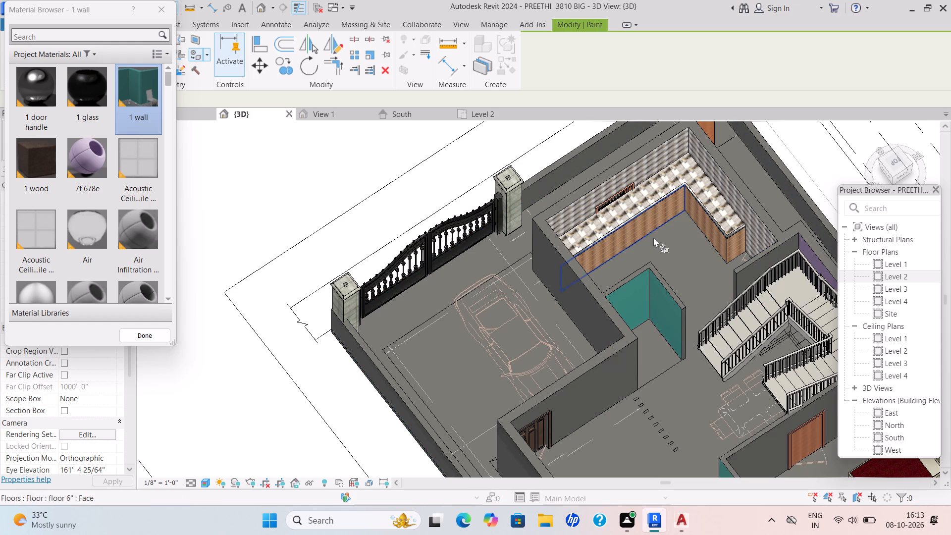
scroll(778, 248, up, 2)
scroll(726, 302, down, 1)
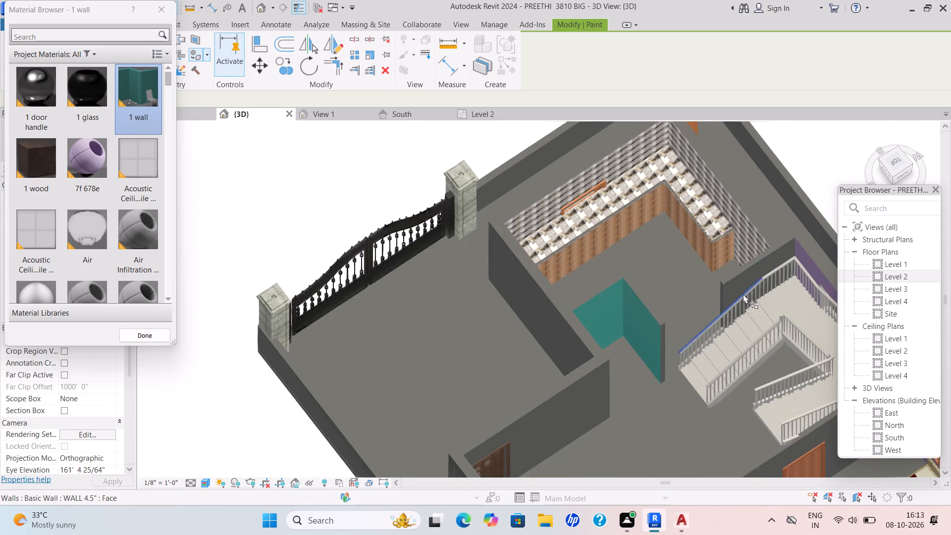
click(768, 259)
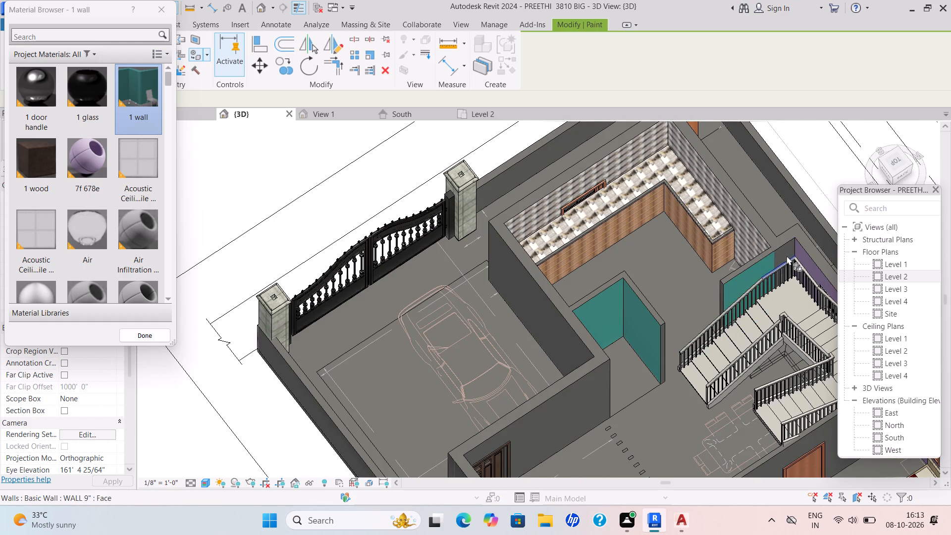
scroll(787, 256, up, 4)
click(781, 255)
Paint the bathroom-side face of the bedroom partition and the living-room face of the main entrance wall with 1 wall.
scroll(781, 255, down, 9)
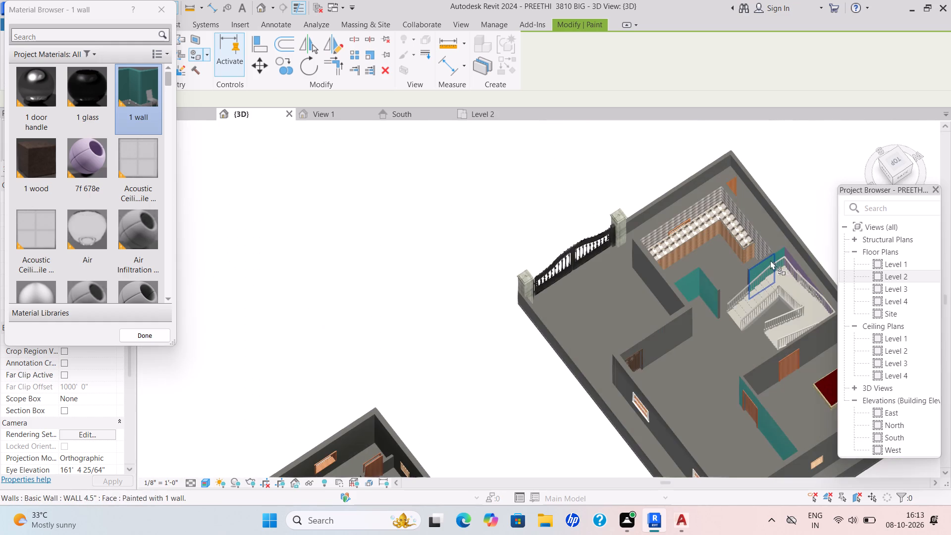
click(792, 363)
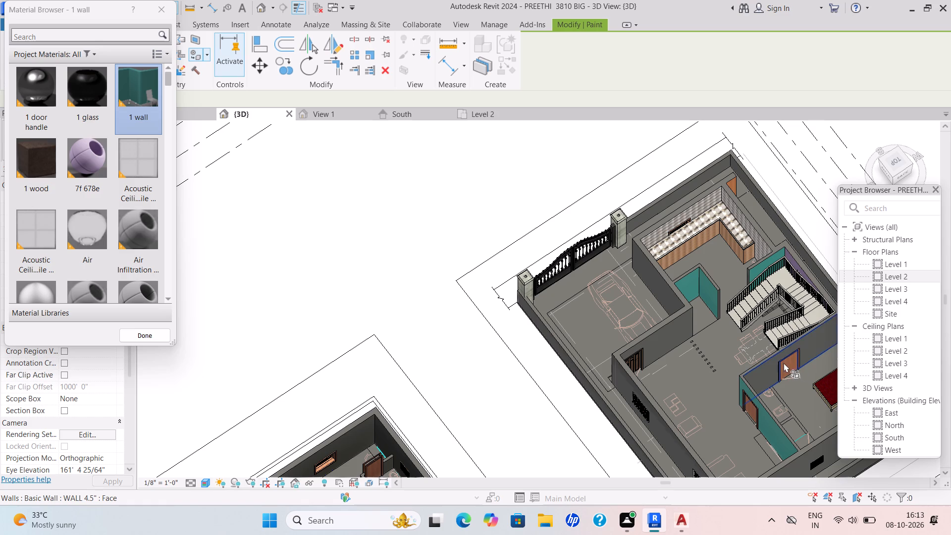
scroll(769, 363, up, 5)
click(774, 371)
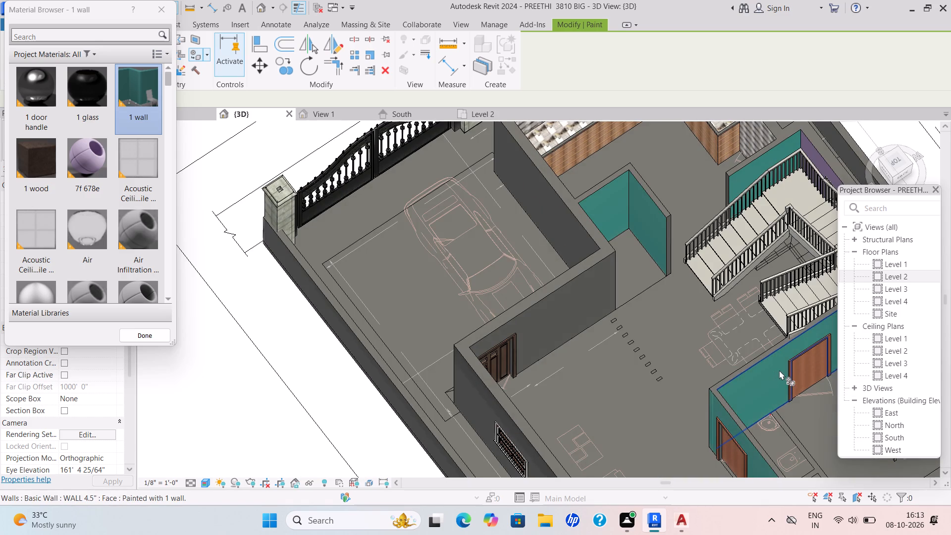
scroll(780, 370, down, 5)
scroll(672, 341, up, 3)
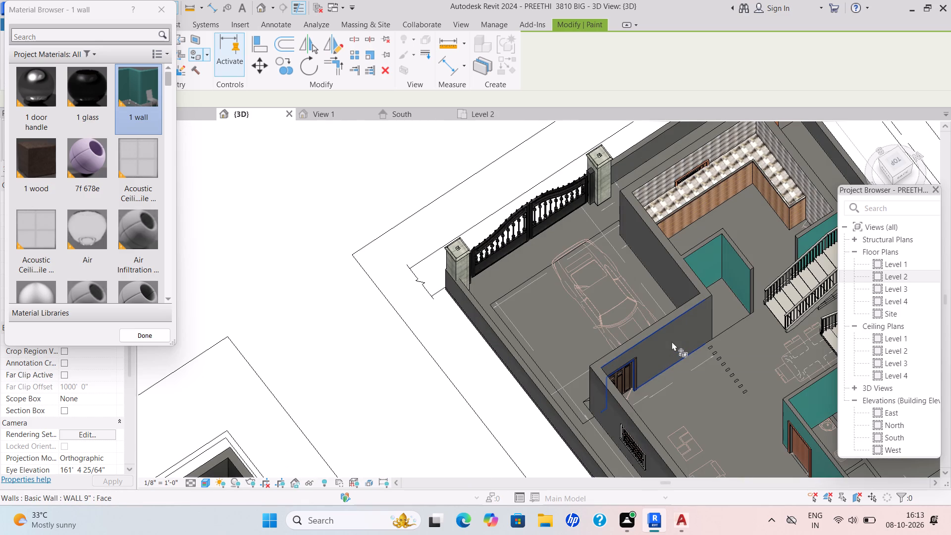
click(672, 341)
On the upper floor, paint the hall face of the balcony-side bedroom's partition and the inner faces of its two outer window walls with 1 wall.
scroll(681, 335, down, 2)
scroll(725, 303, up, 2)
scroll(725, 303, down, 2)
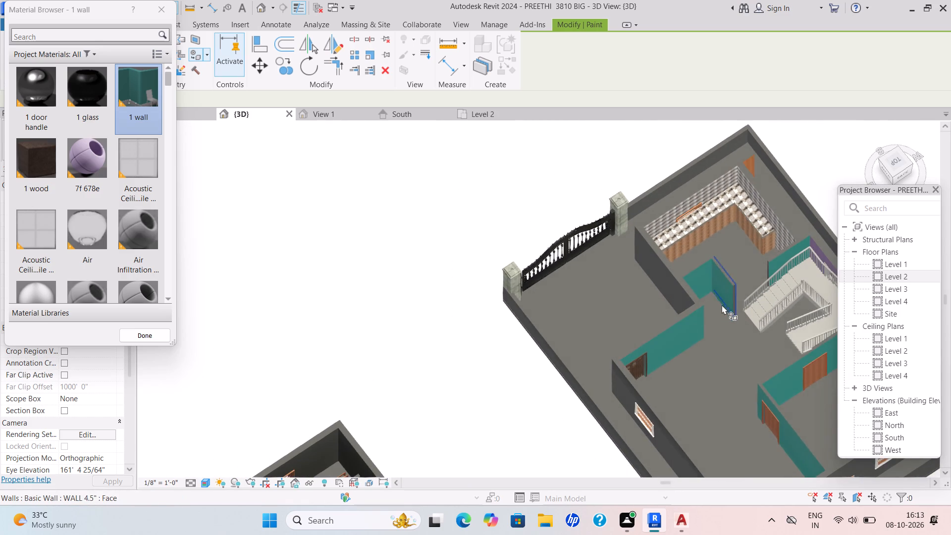
scroll(716, 375, down, 5)
middle_drag(702, 367, 671, 249)
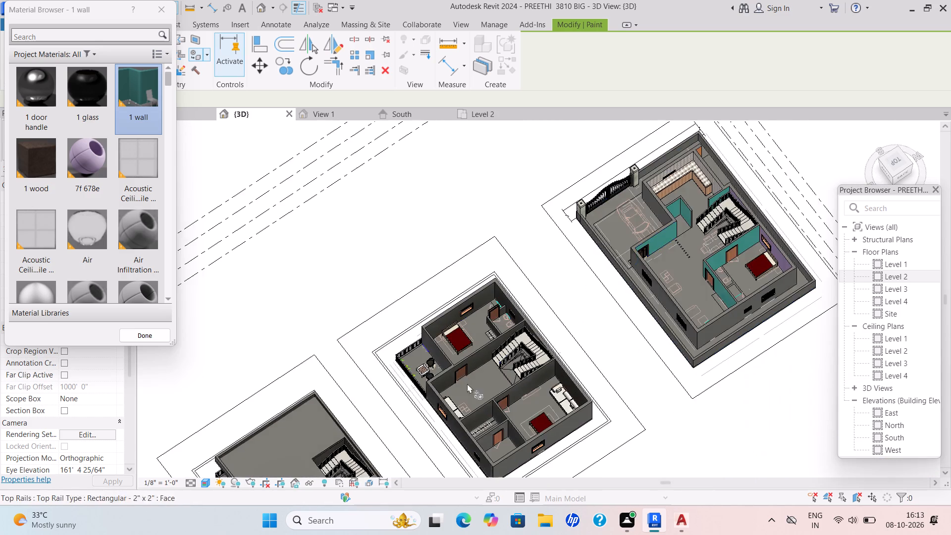
scroll(462, 387, up, 5)
scroll(521, 340, down, 2)
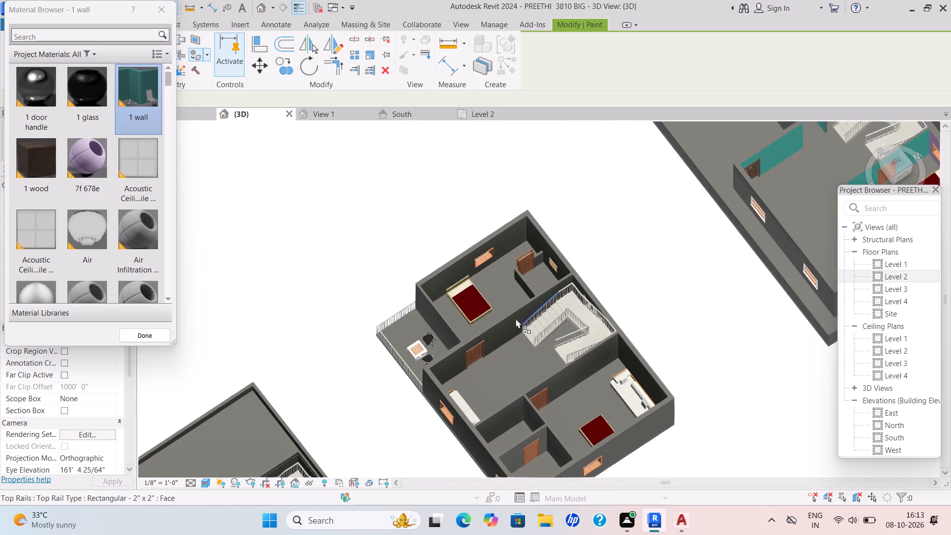
scroll(507, 315, up, 2)
scroll(501, 311, down, 2)
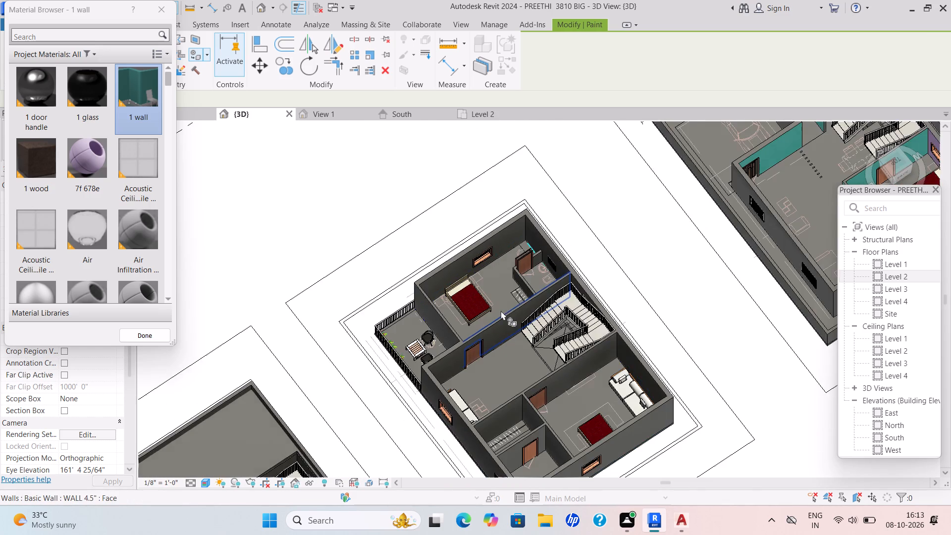
scroll(501, 311, down, 1)
scroll(444, 258, up, 4)
scroll(415, 243, down, 3)
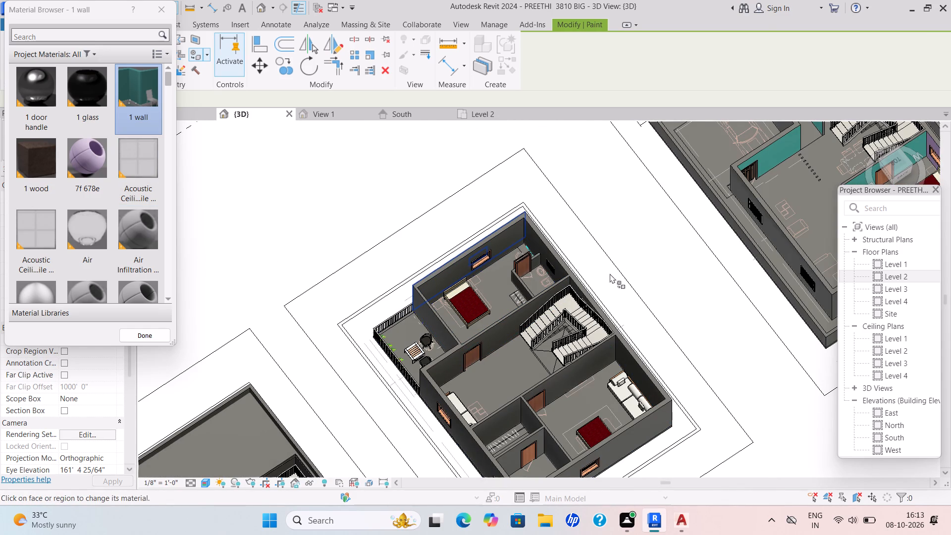
scroll(483, 343, up, 2)
click(483, 343)
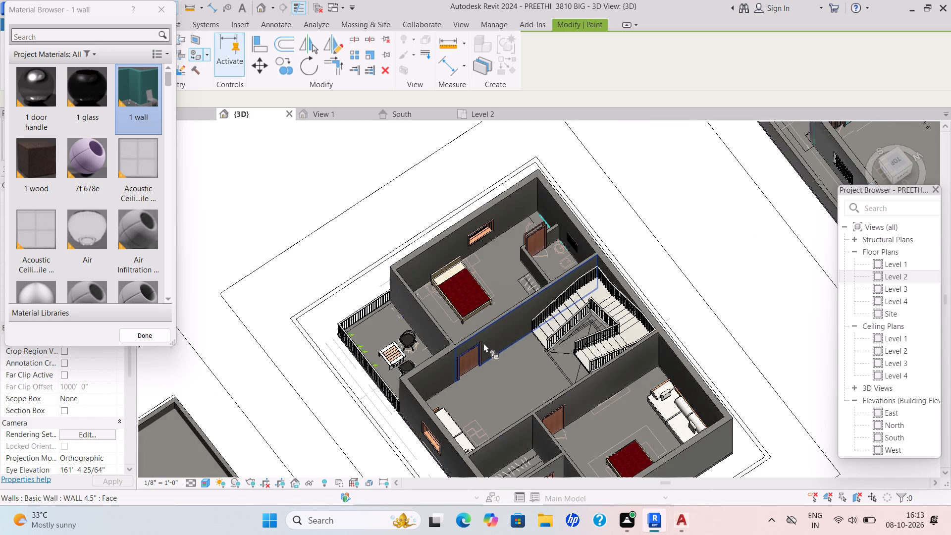
click(429, 362)
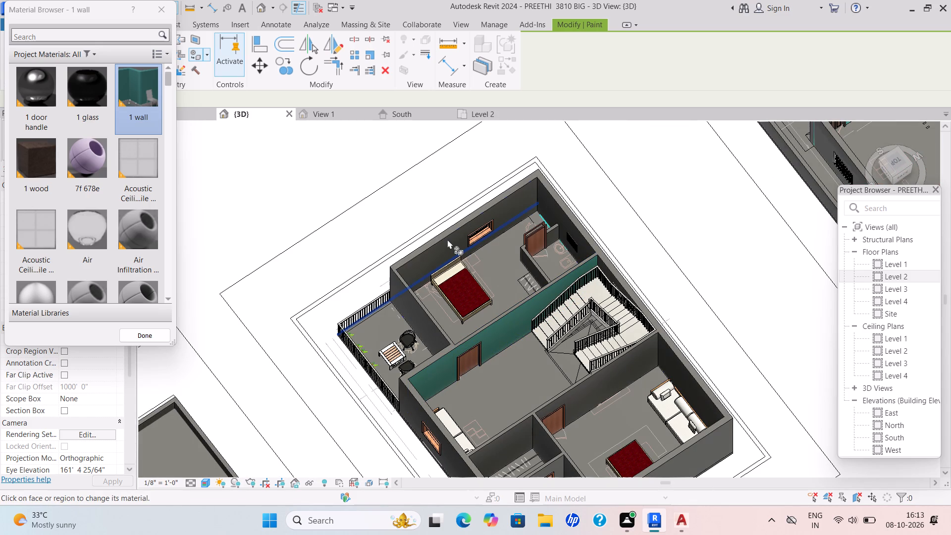
click(447, 239)
scroll(568, 211, up, 4)
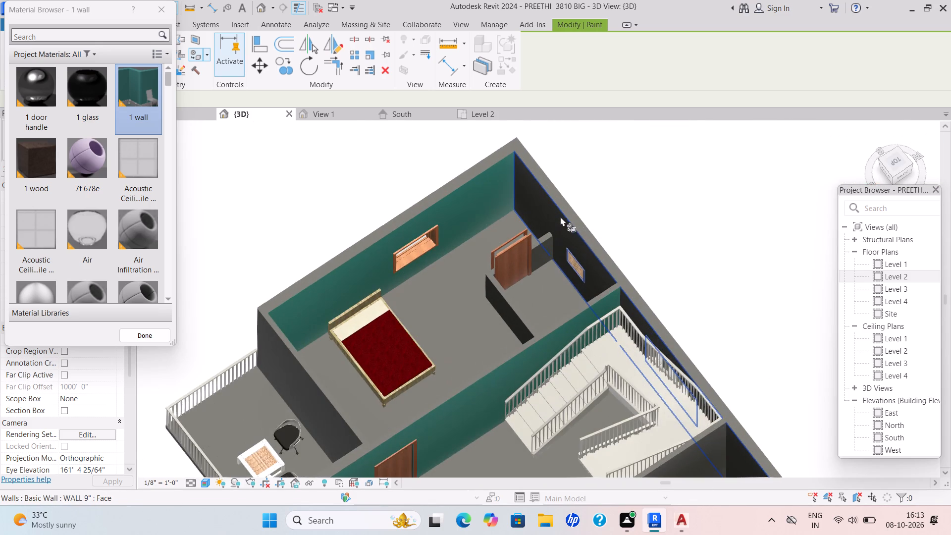
click(558, 219)
Paint the second bedroom's face of the hall partition, the toilet-side face of its side partition and the toilet's door wall with 1 wall.
scroll(558, 219, down, 6)
middle_drag(558, 219, 557, 194)
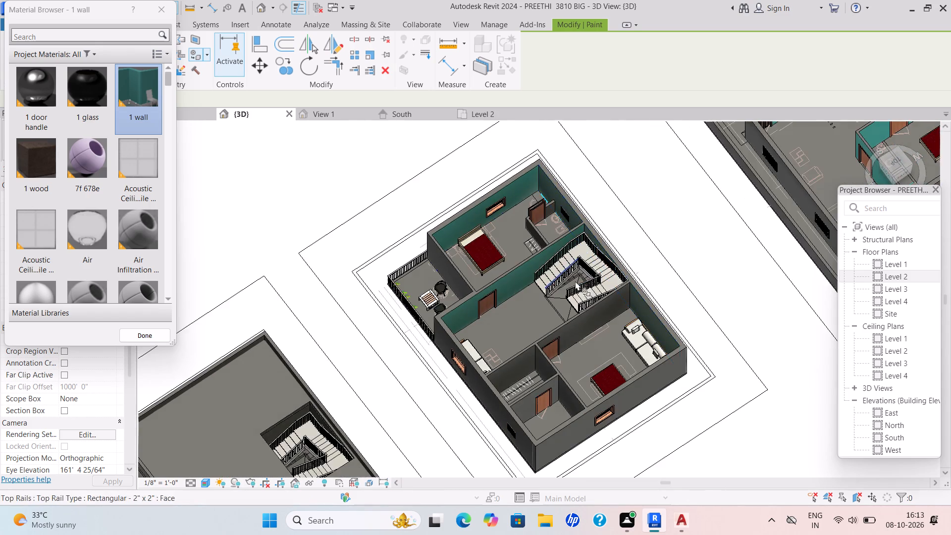
scroll(579, 321, up, 3)
click(578, 327)
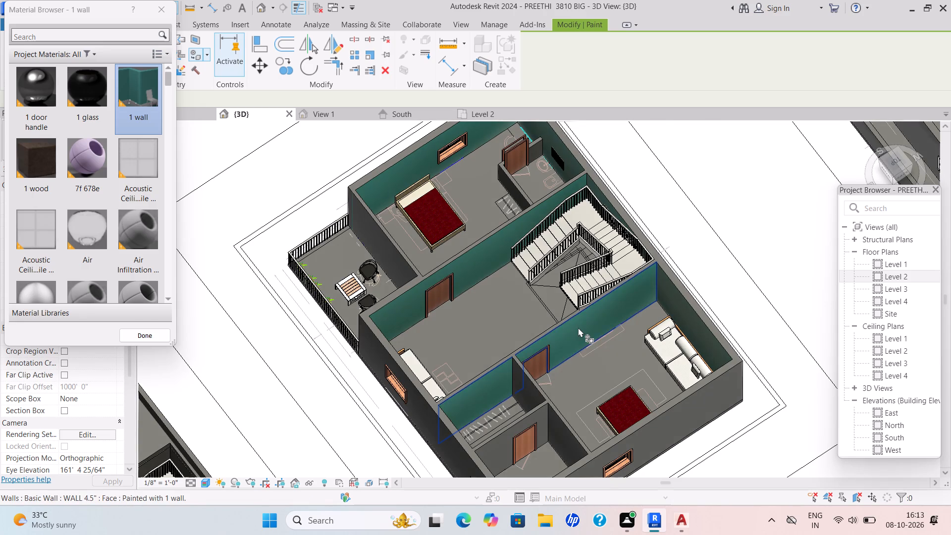
scroll(579, 327, down, 3)
scroll(560, 394, up, 4)
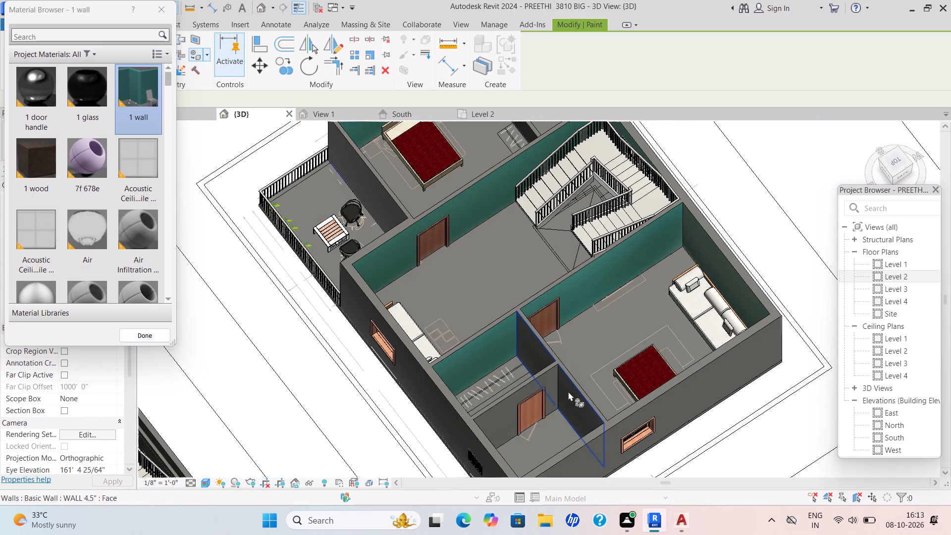
click(568, 391)
click(532, 397)
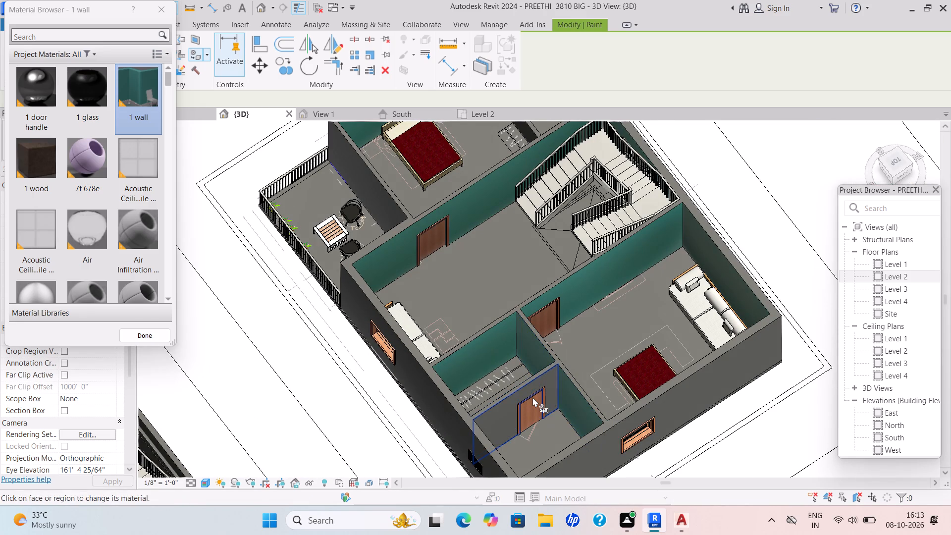
Paint the bedroom-side face of the partition between the second upper-floor bedroom and its toilet with the 1 wall material.
scroll(552, 387, down, 4)
scroll(567, 354, up, 1)
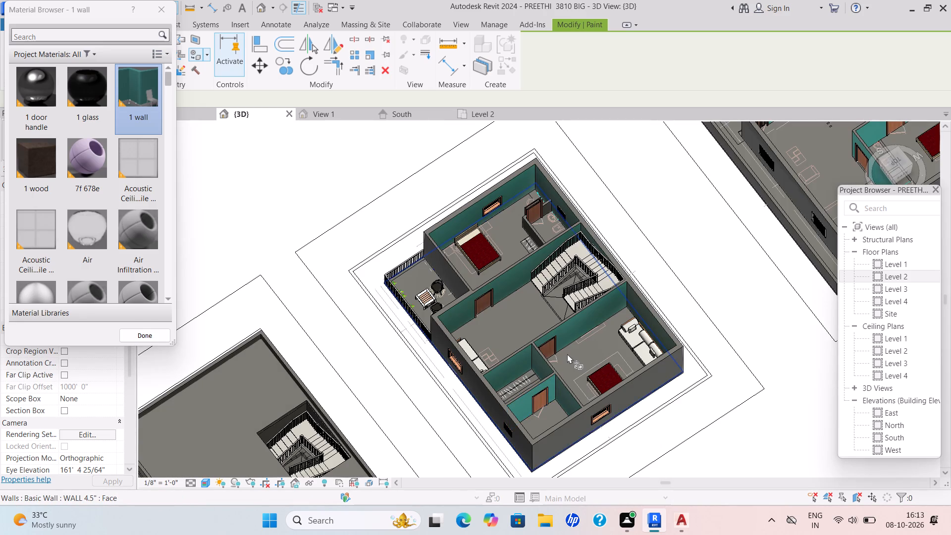
scroll(567, 354, up, 2)
scroll(567, 354, down, 3)
shift+middle_drag(571, 371, 514, 359)
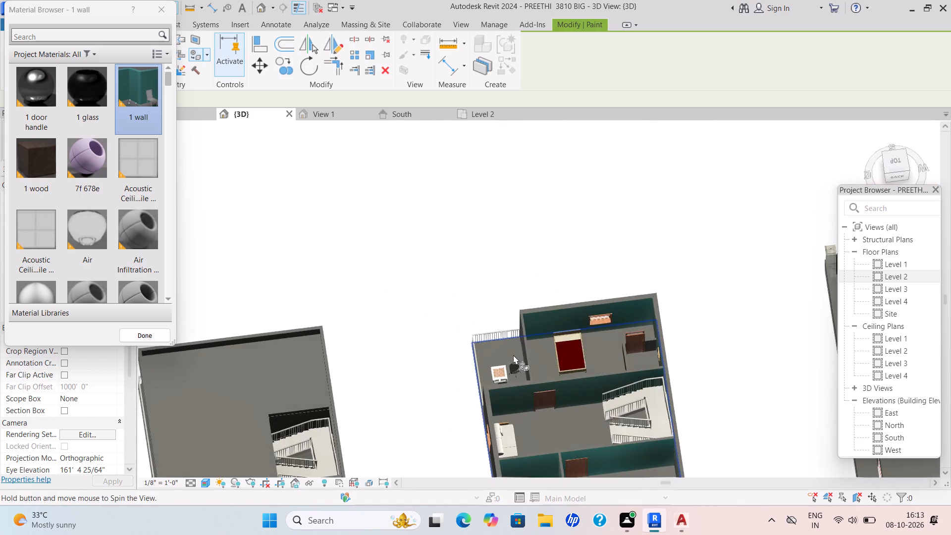
scroll(512, 354, down, 3)
middle_drag(508, 349, 450, 255)
shift+middle_drag(475, 345, 434, 321)
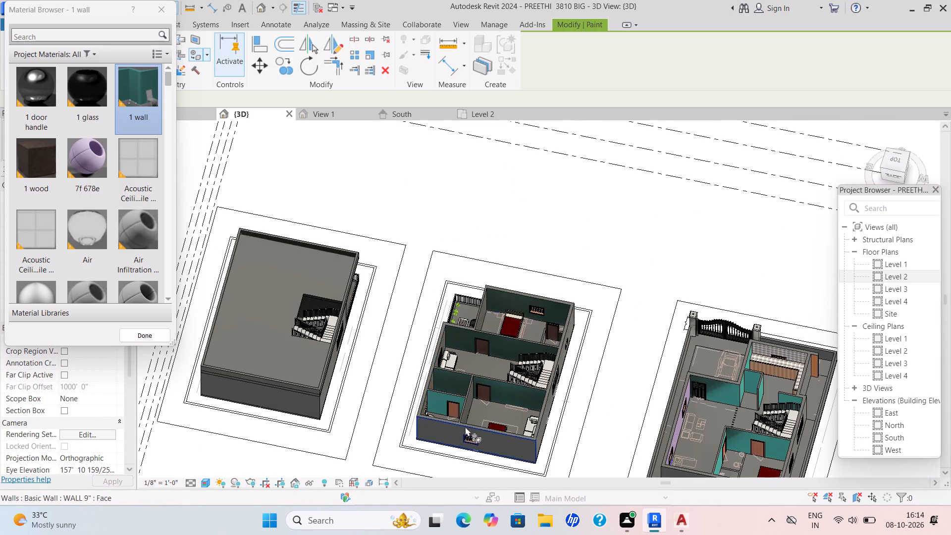
middle_drag(466, 427, 403, 385)
shift+scroll(403, 384, up, 1)
middle_drag(411, 405, 419, 314)
scroll(415, 328, up, 8)
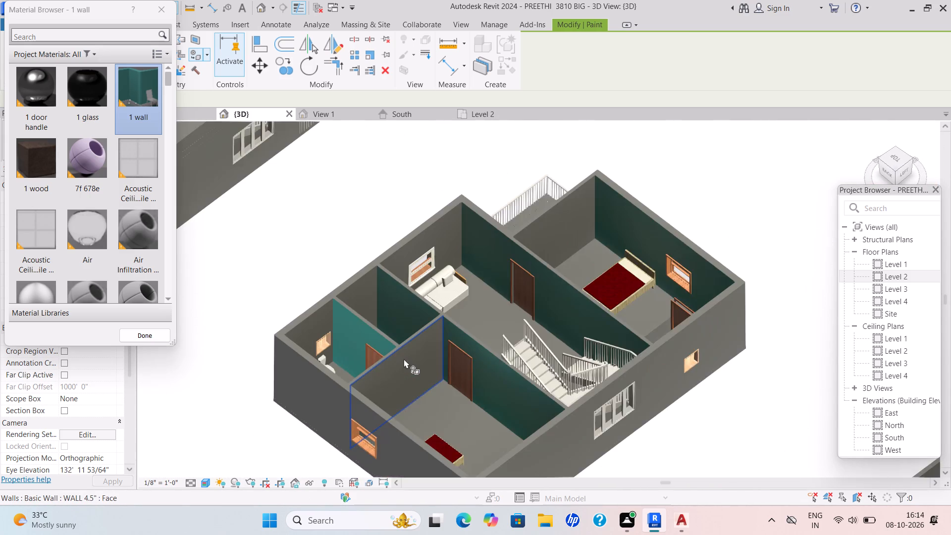
scroll(404, 359, up, 2)
click(404, 359)
scroll(426, 344, down, 3)
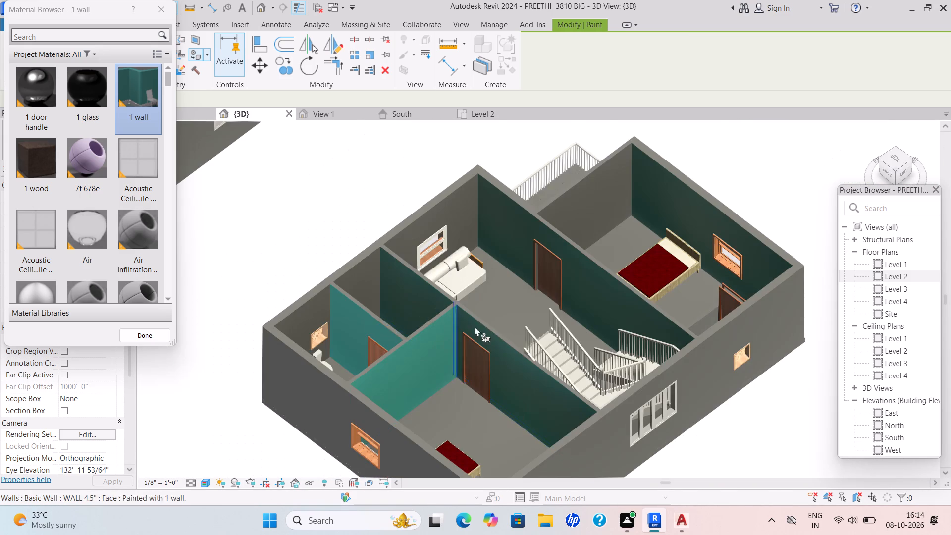
On the upper floor, paint the hall's outer window wall and the balcony-side wall of the front bedroom with 1 wall.
click(564, 248)
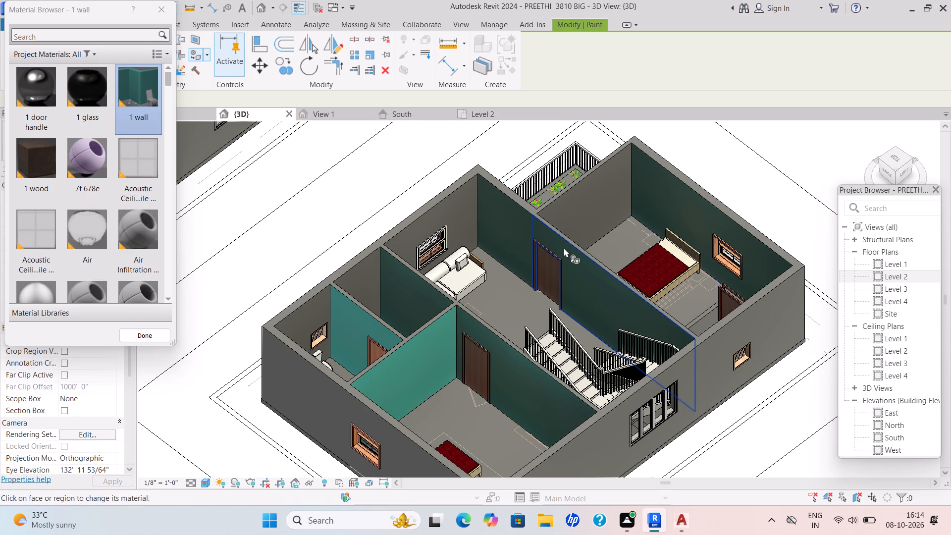
click(516, 228)
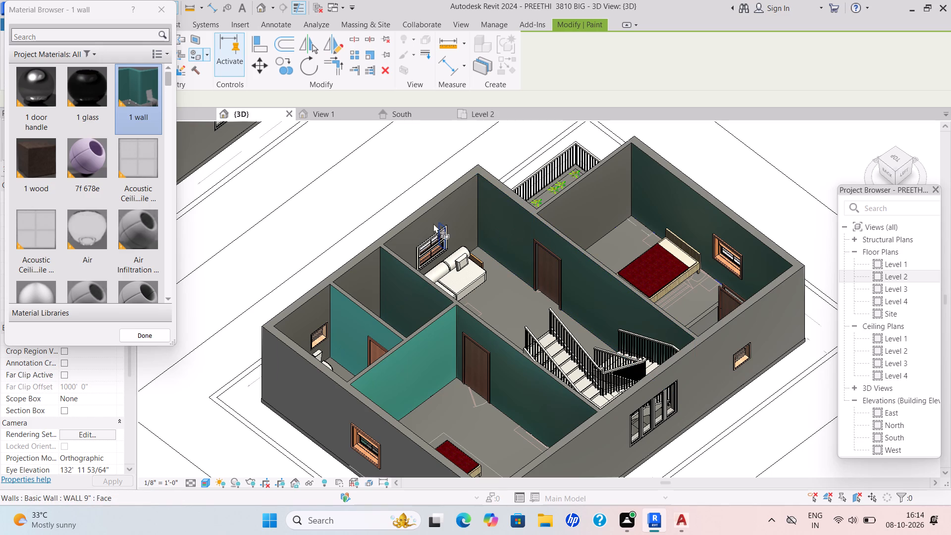
click(433, 223)
scroll(451, 215, down, 4)
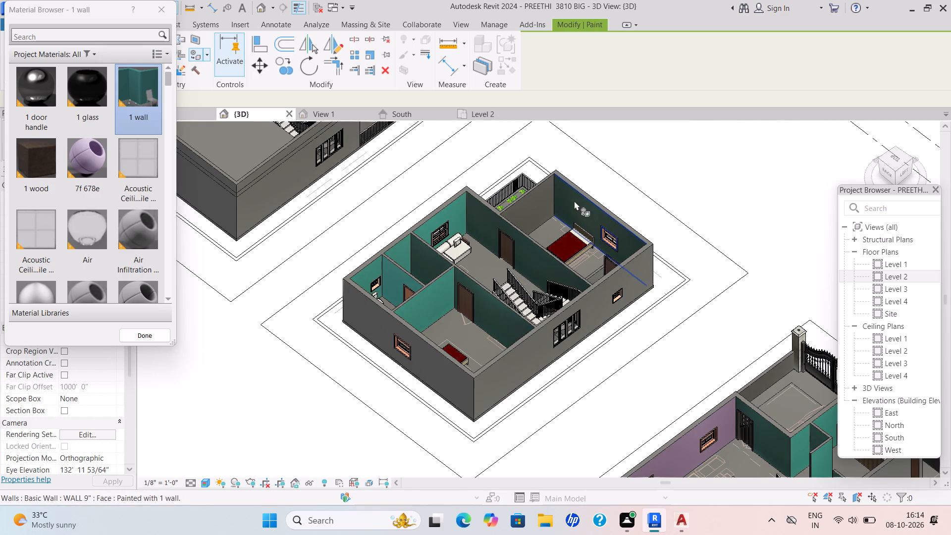
click(538, 199)
click(575, 198)
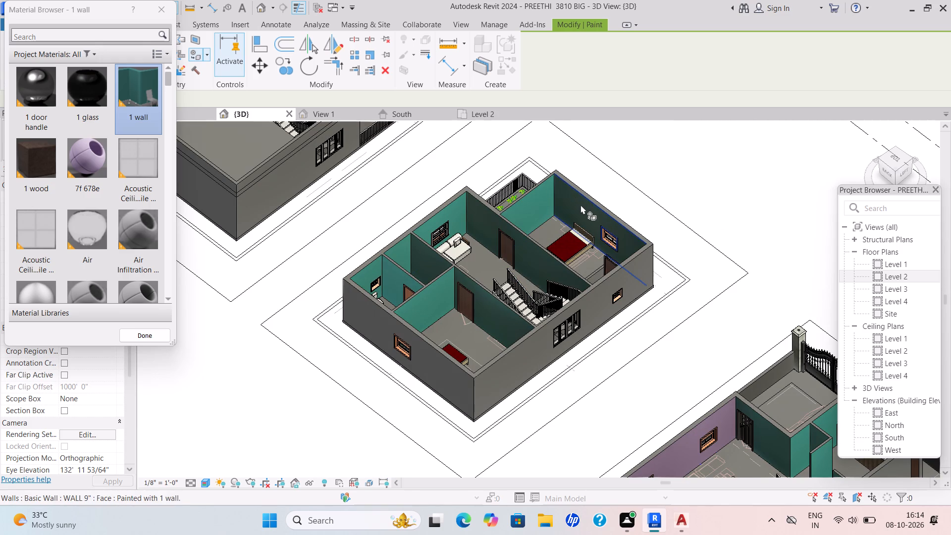
scroll(604, 230, up, 4)
click(604, 230)
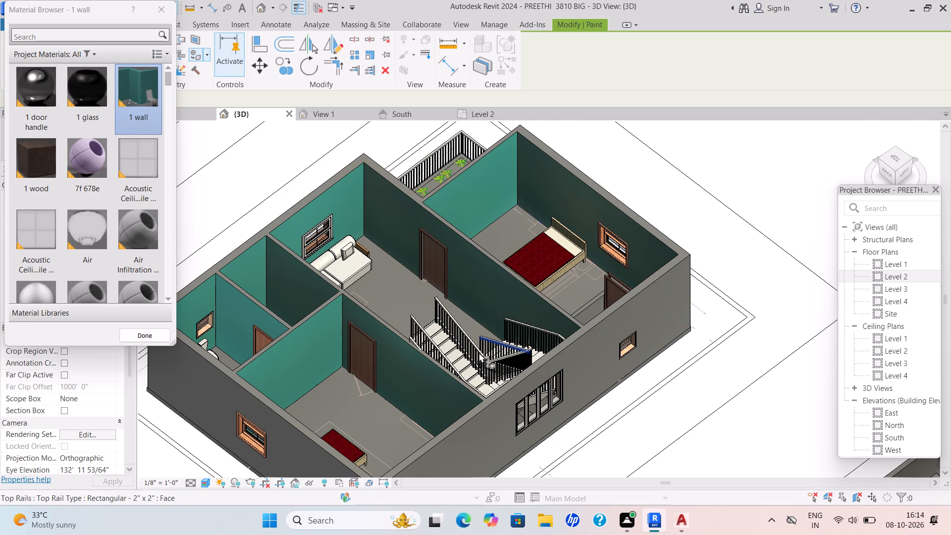
click(304, 294)
Paint the inner face of the upper floor's staircase-side outer wall with the 1 wall material.
scroll(400, 368, down, 1)
middle_drag(403, 377, 534, 346)
scroll(533, 324, down, 3)
middle_drag(533, 338, 599, 459)
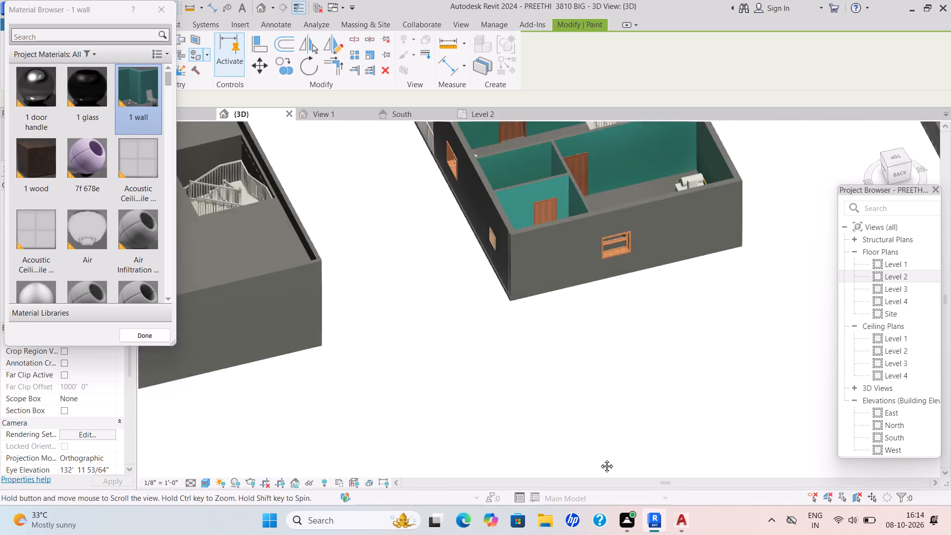
scroll(599, 459, down, 1)
middle_drag(599, 459, 600, 459)
middle_drag(609, 365, 431, 399)
scroll(434, 395, up, 1)
scroll(476, 245, up, 5)
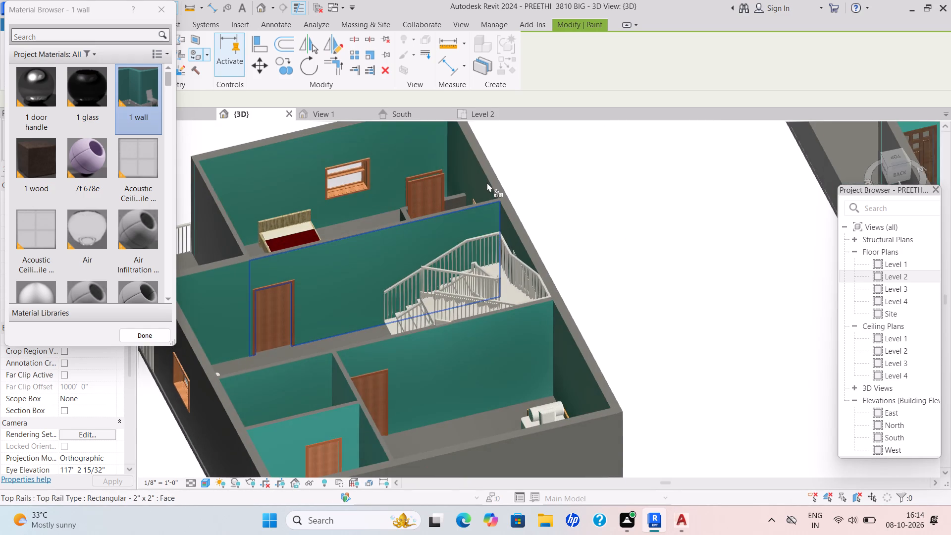
click(487, 182)
Set the 3D view's visual style to Realistic.
scroll(509, 187, down, 5)
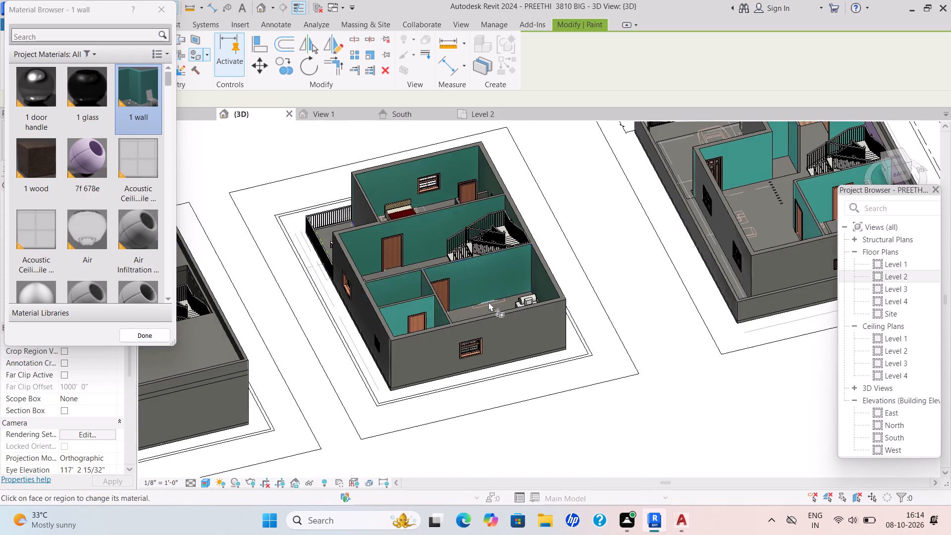
shift+middle_drag(488, 304, 452, 409)
scroll(452, 409, up, 1)
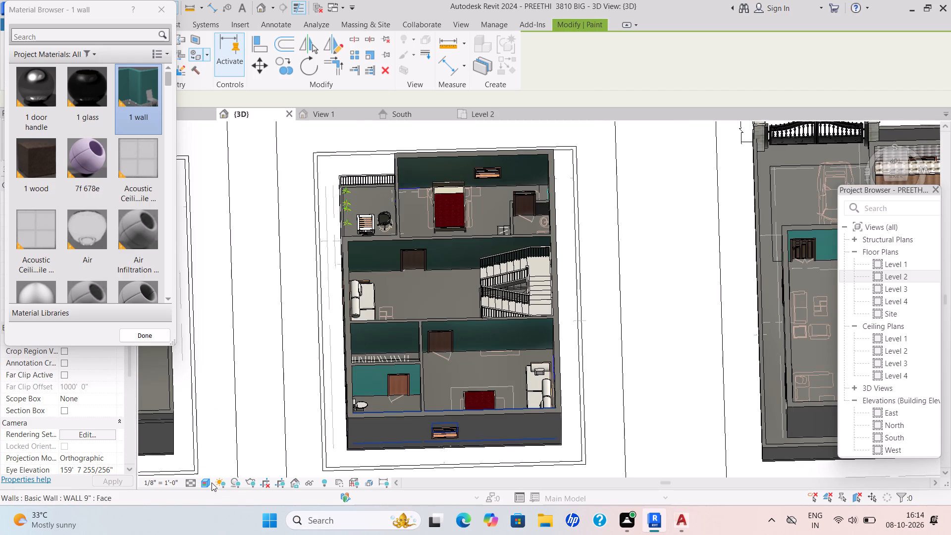
click(211, 482)
click(232, 466)
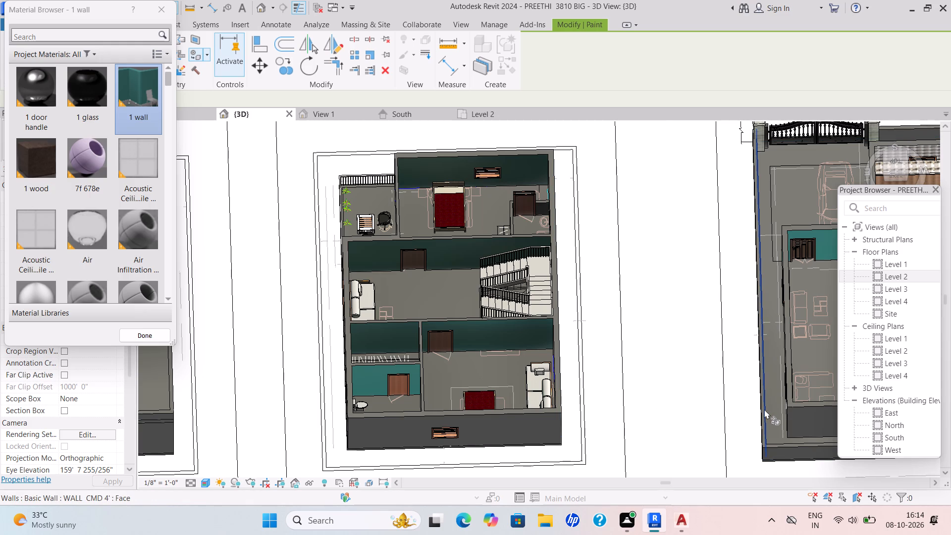
scroll(496, 383, up, 2)
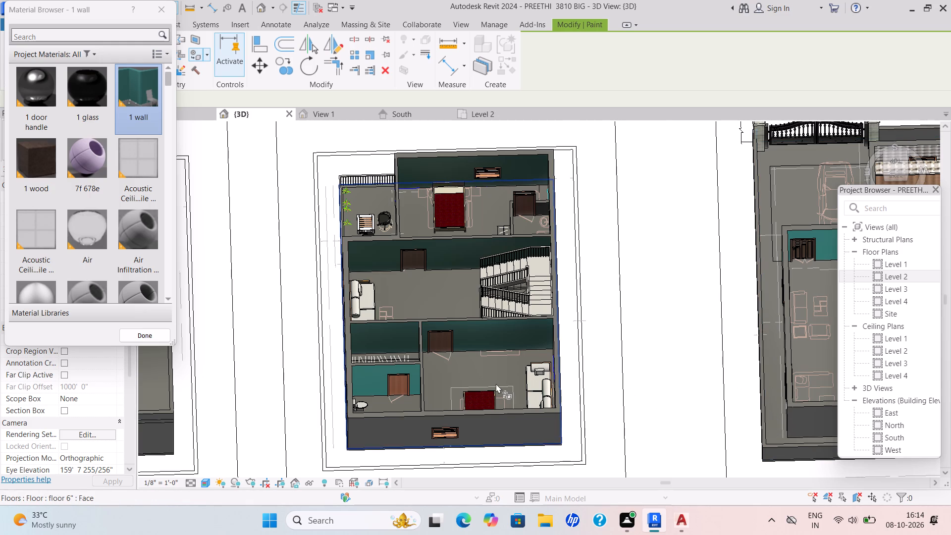
scroll(496, 383, up, 3)
click(211, 483)
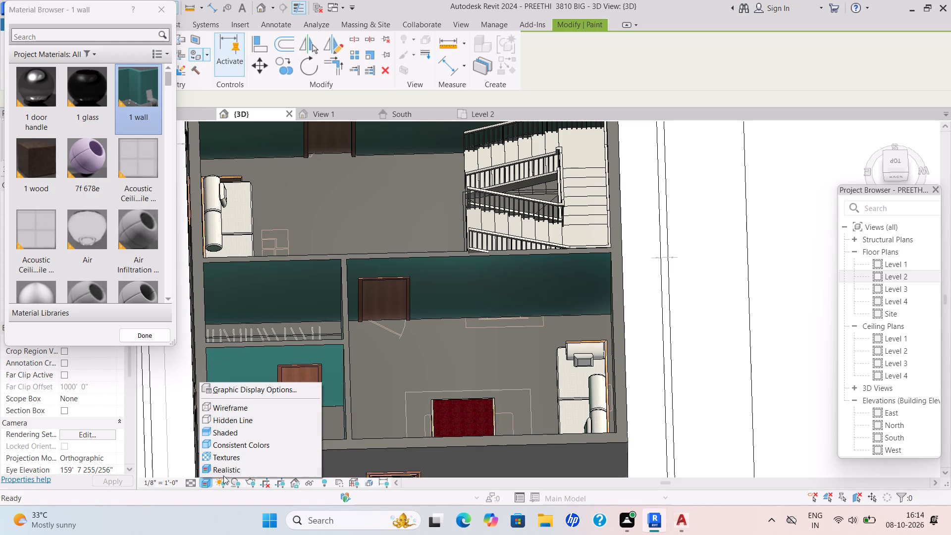
click(229, 471)
scroll(487, 337, down, 3)
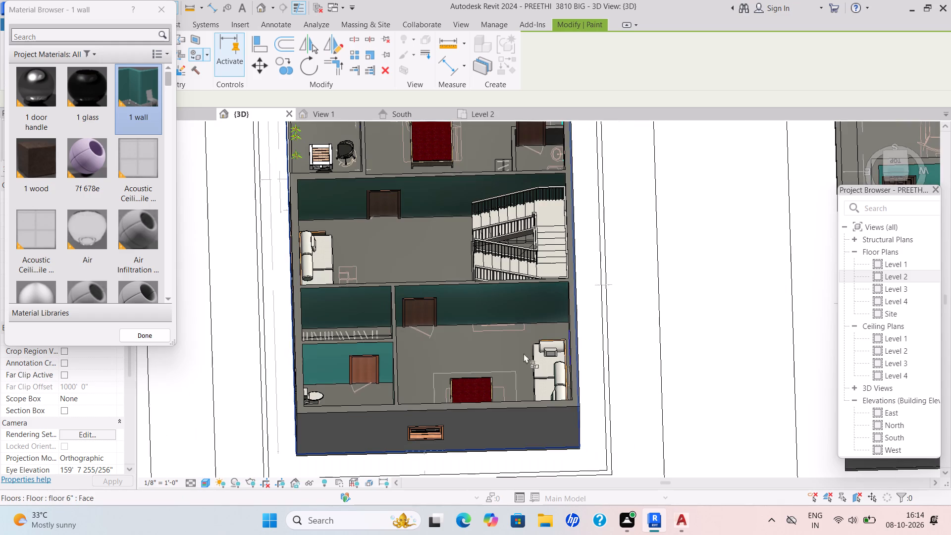
scroll(564, 366, down, 3)
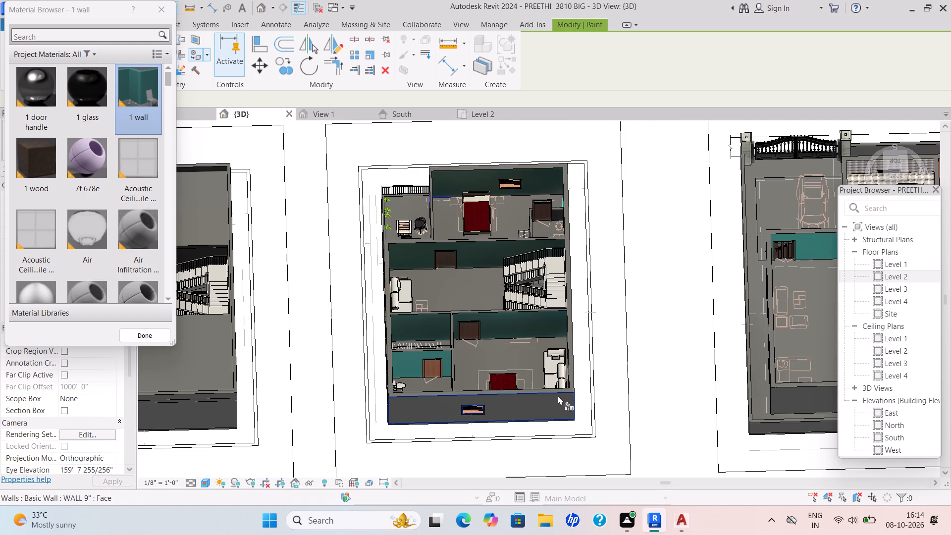
Paint the front-facing inner faces of the upper floor's rear outer wall, toilet partition, hall partition and balcony-side bedroom partition with 1 wall.
middle_drag(557, 397, 615, 374)
shift+middle_drag(621, 360, 725, 246)
shift+scroll(732, 233, up, 1)
shift+middle_drag(278, 414, 334, 393)
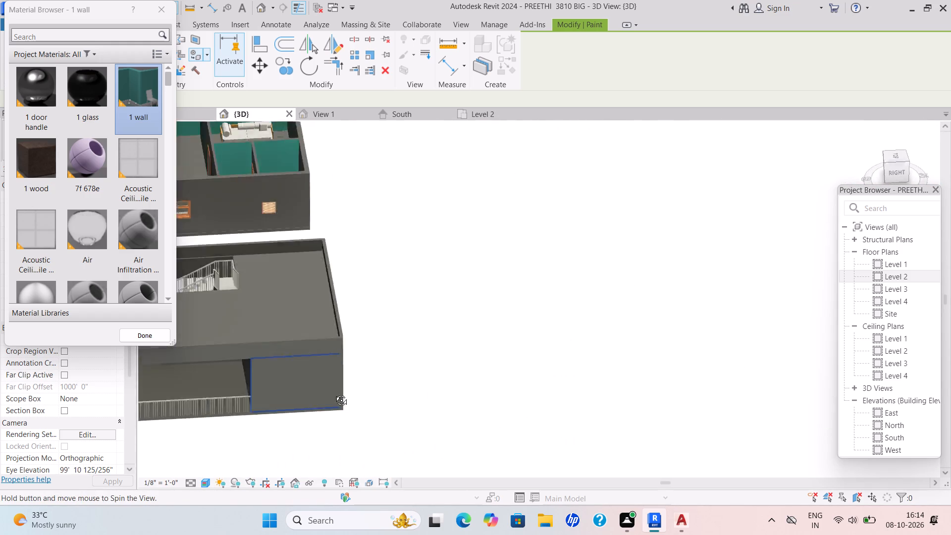
shift+middle_drag(334, 393, 378, 363)
middle_drag(375, 365, 595, 396)
middle_drag(431, 374, 491, 397)
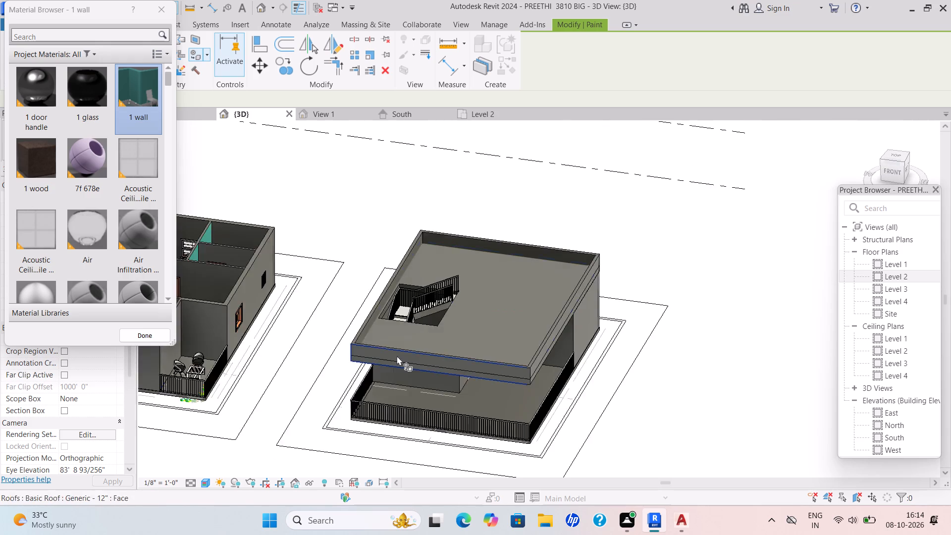
middle_drag(397, 357, 605, 408)
scroll(476, 318, up, 5)
scroll(161, 197, up, 3)
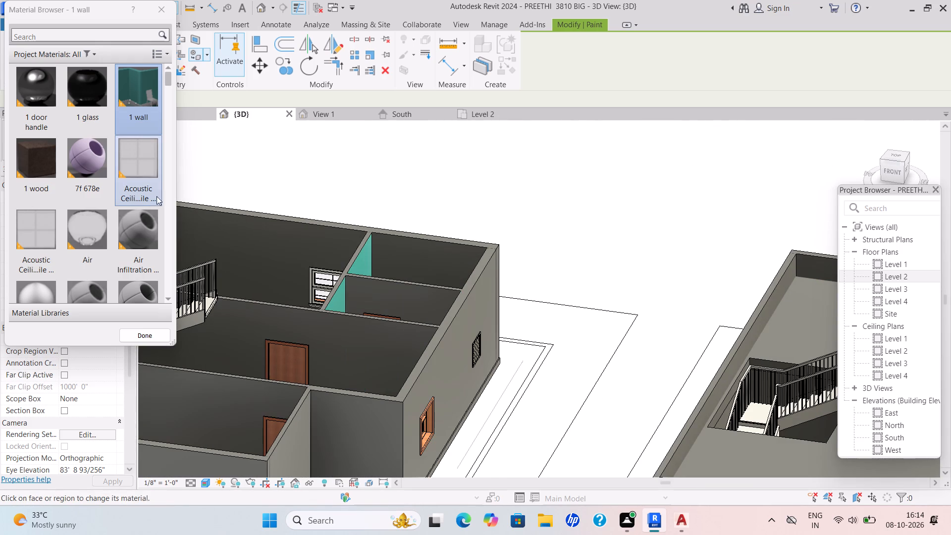
scroll(157, 196, up, 6)
click(147, 113)
click(328, 240)
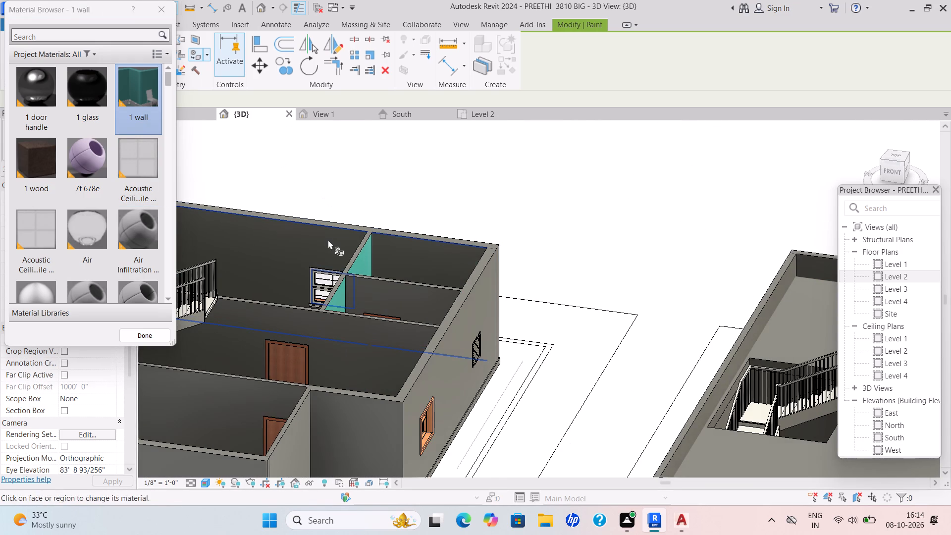
click(389, 290)
click(352, 328)
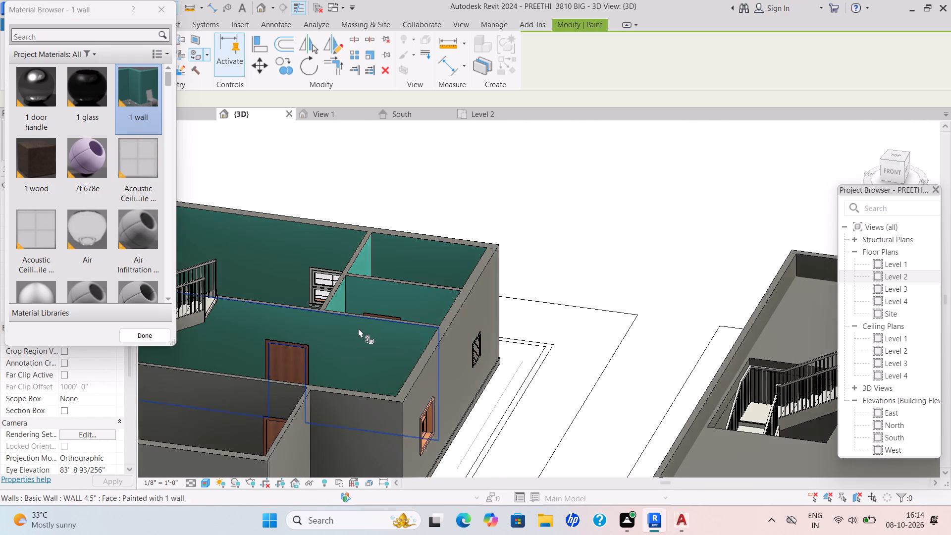
click(248, 385)
Review the painted interior walls of both floors alongside the roof level, and finish painting.
scroll(277, 375, down, 1)
middle_drag(329, 367, 568, 310)
scroll(488, 329, down, 1)
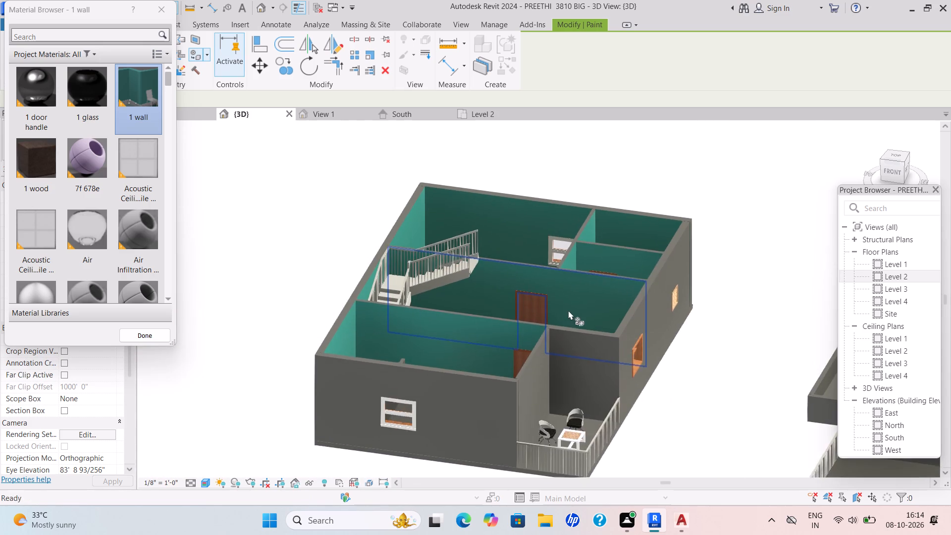
scroll(537, 324, down, 5)
scroll(529, 327, up, 2)
scroll(524, 328, down, 3)
scroll(240, 256, up, 2)
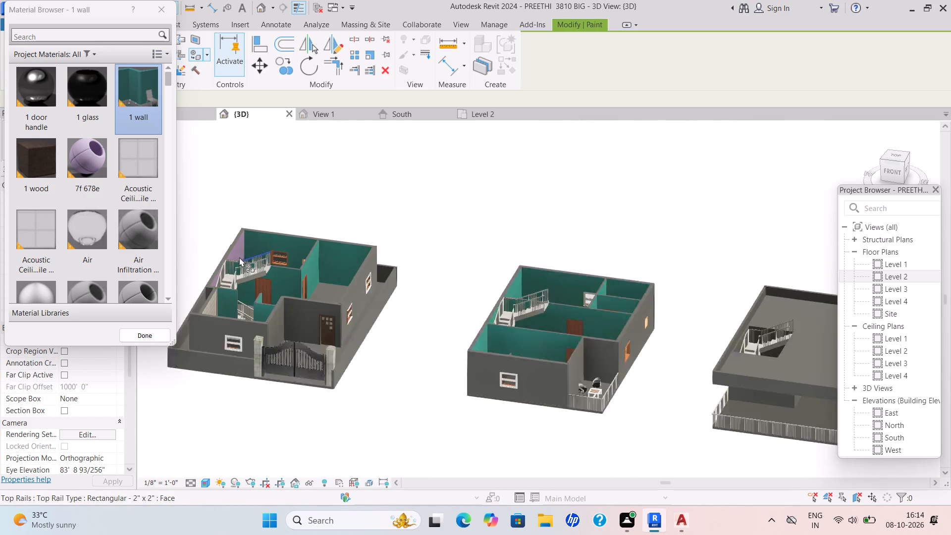
scroll(239, 257, up, 2)
scroll(404, 305, up, 2)
scroll(313, 330, down, 1)
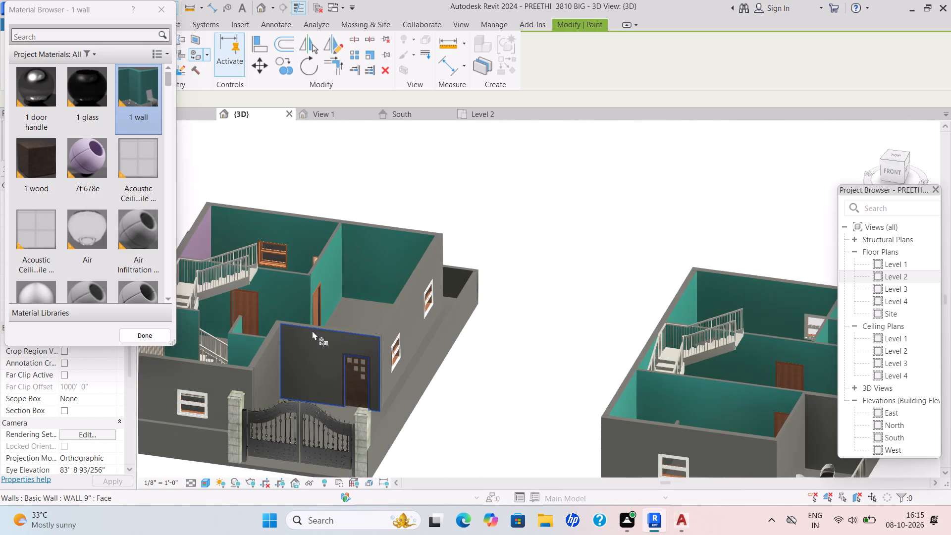
middle_drag(312, 330, 302, 303)
scroll(297, 297, down, 3)
scroll(505, 327, down, 1)
middle_drag(507, 328, 235, 278)
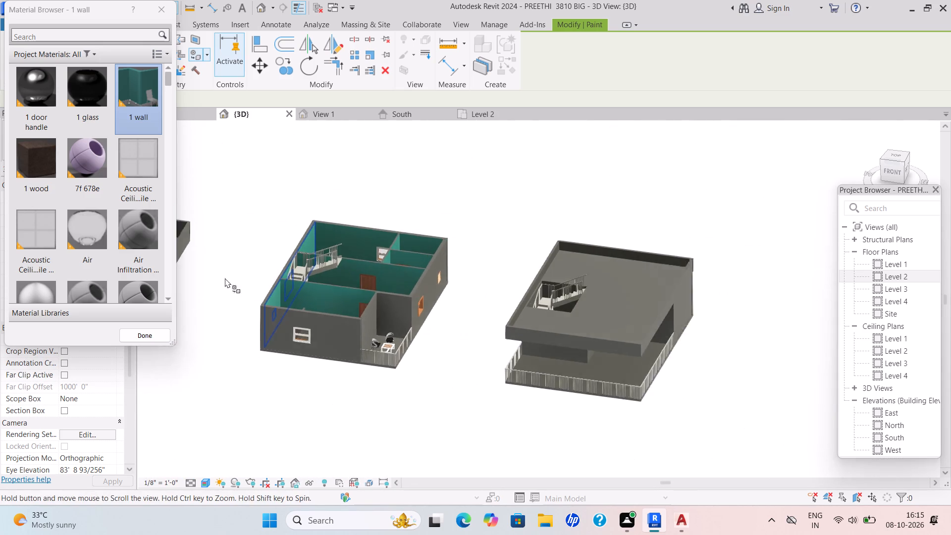
key(Escape)
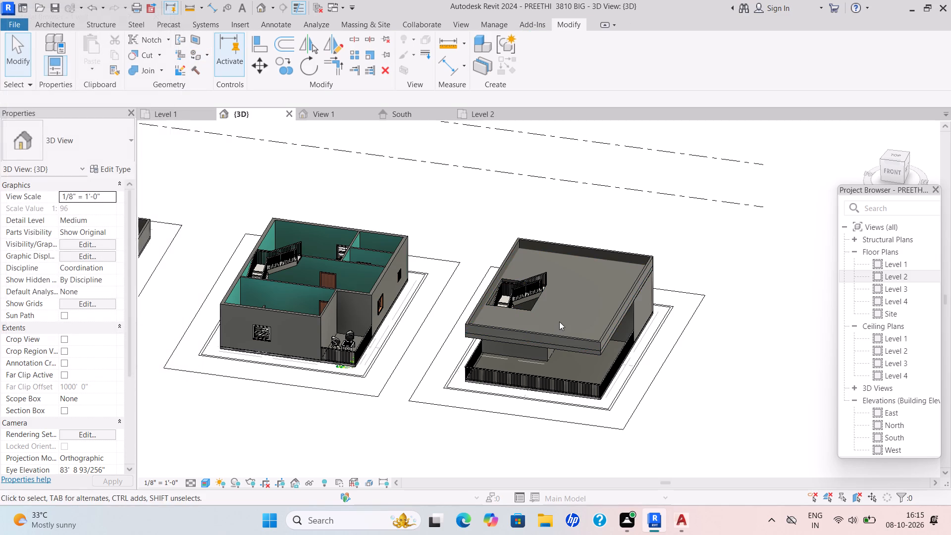
key(Escape)
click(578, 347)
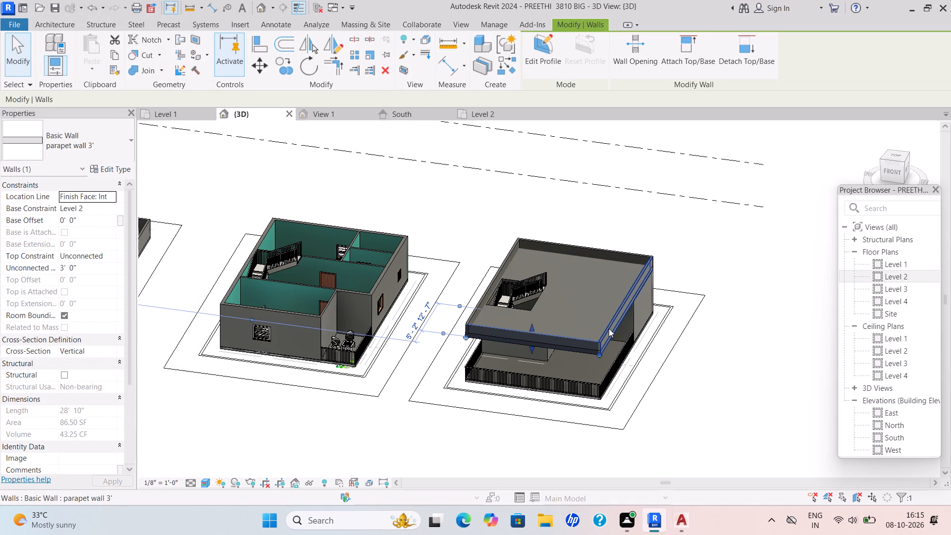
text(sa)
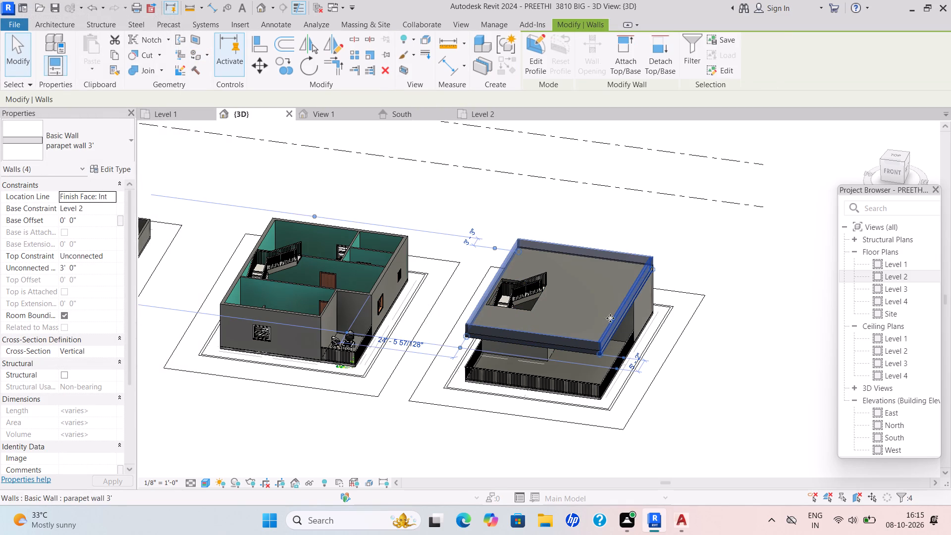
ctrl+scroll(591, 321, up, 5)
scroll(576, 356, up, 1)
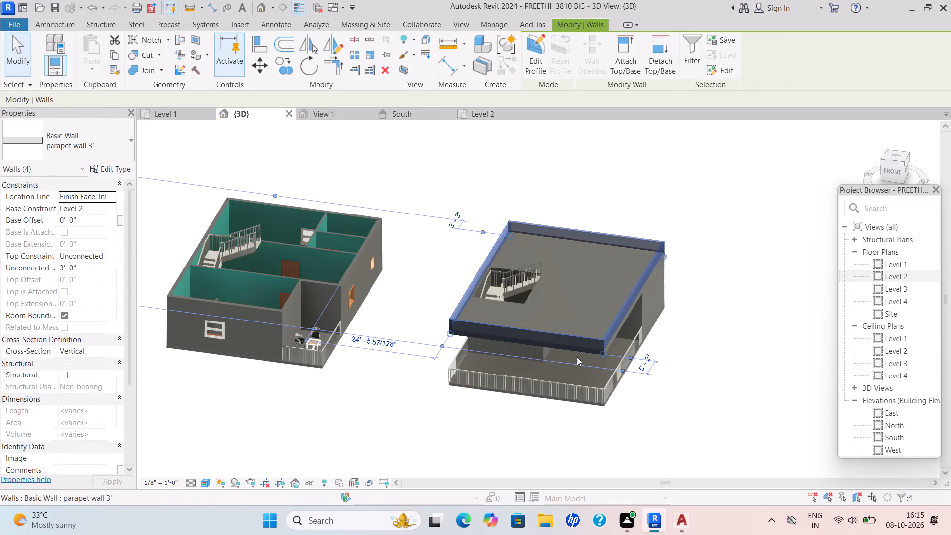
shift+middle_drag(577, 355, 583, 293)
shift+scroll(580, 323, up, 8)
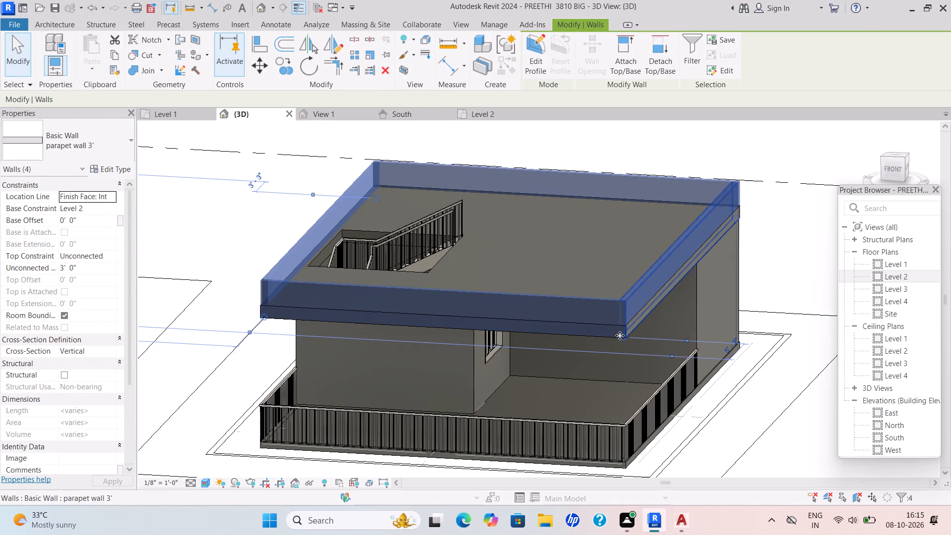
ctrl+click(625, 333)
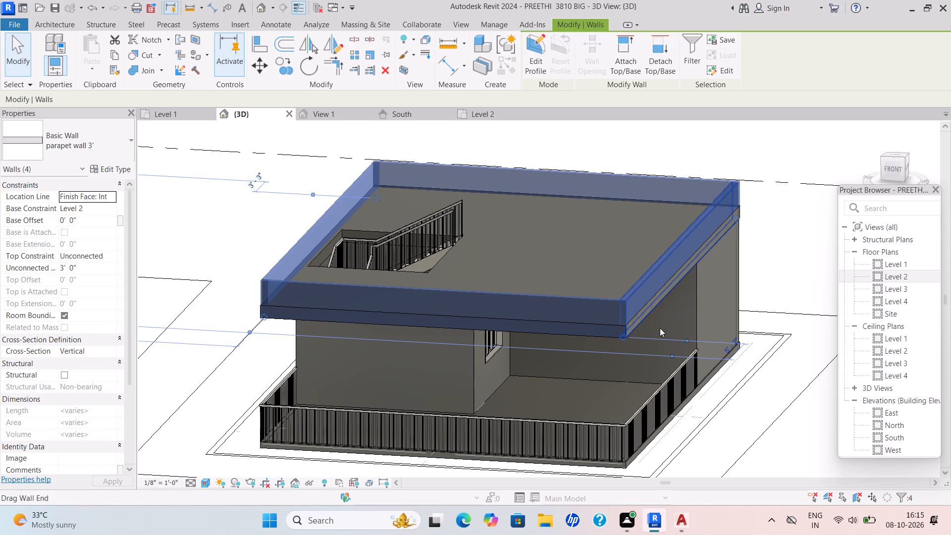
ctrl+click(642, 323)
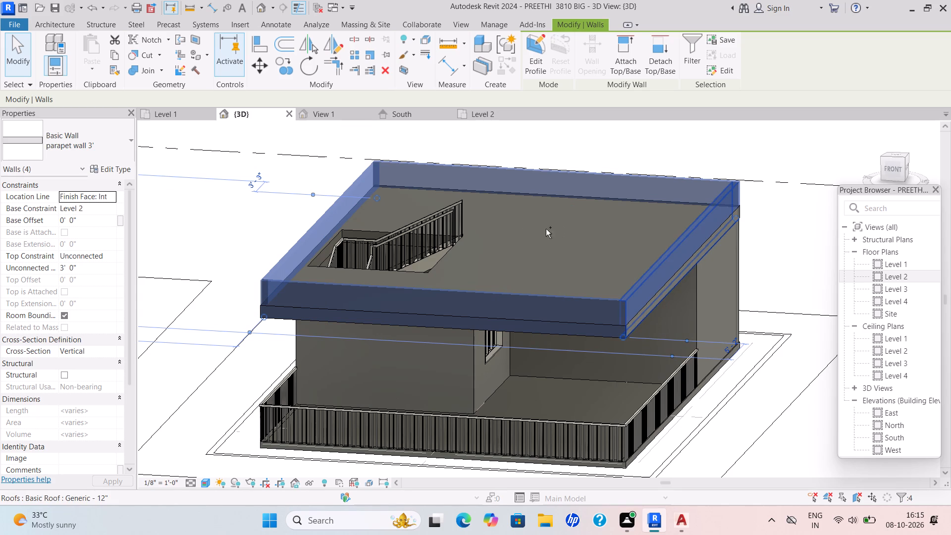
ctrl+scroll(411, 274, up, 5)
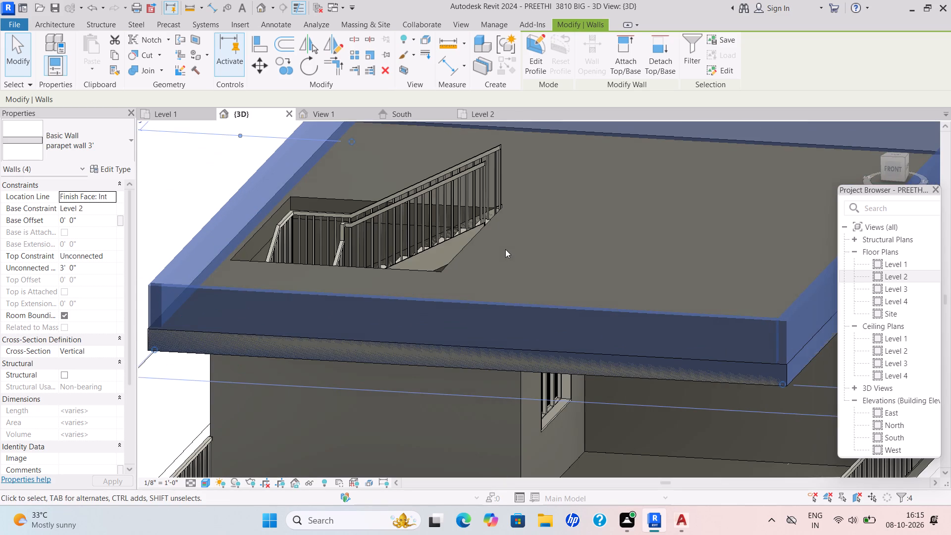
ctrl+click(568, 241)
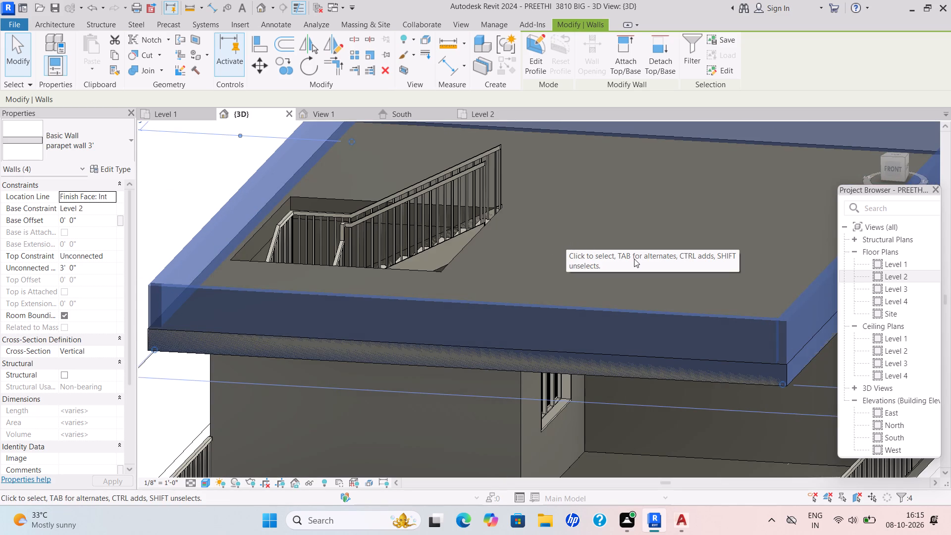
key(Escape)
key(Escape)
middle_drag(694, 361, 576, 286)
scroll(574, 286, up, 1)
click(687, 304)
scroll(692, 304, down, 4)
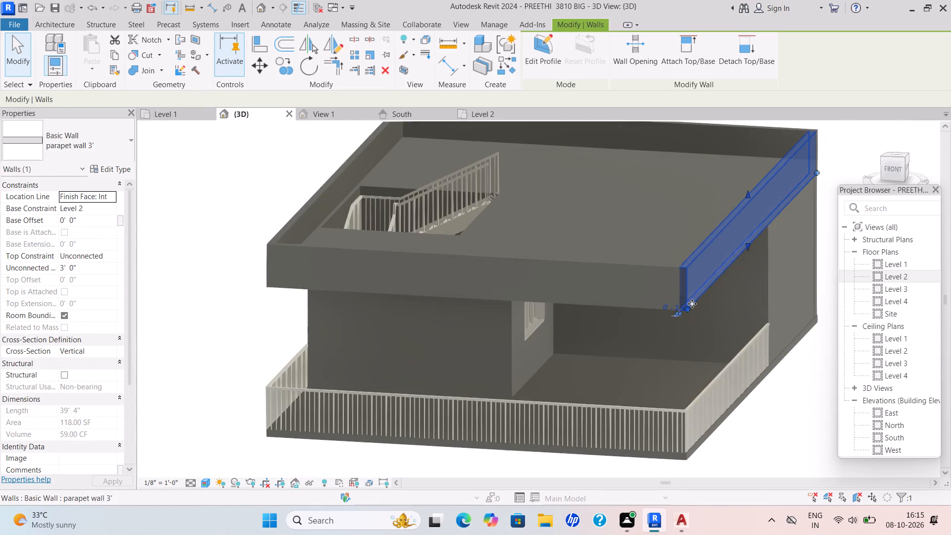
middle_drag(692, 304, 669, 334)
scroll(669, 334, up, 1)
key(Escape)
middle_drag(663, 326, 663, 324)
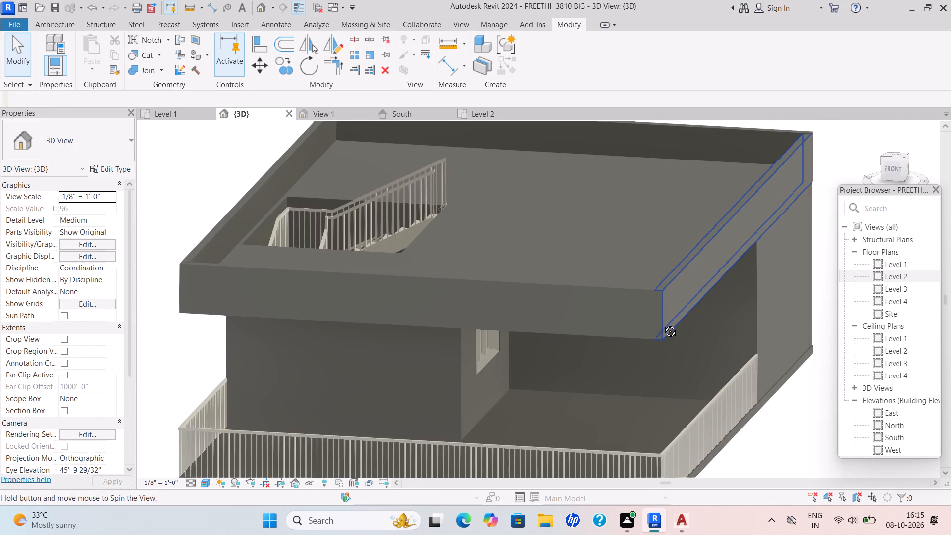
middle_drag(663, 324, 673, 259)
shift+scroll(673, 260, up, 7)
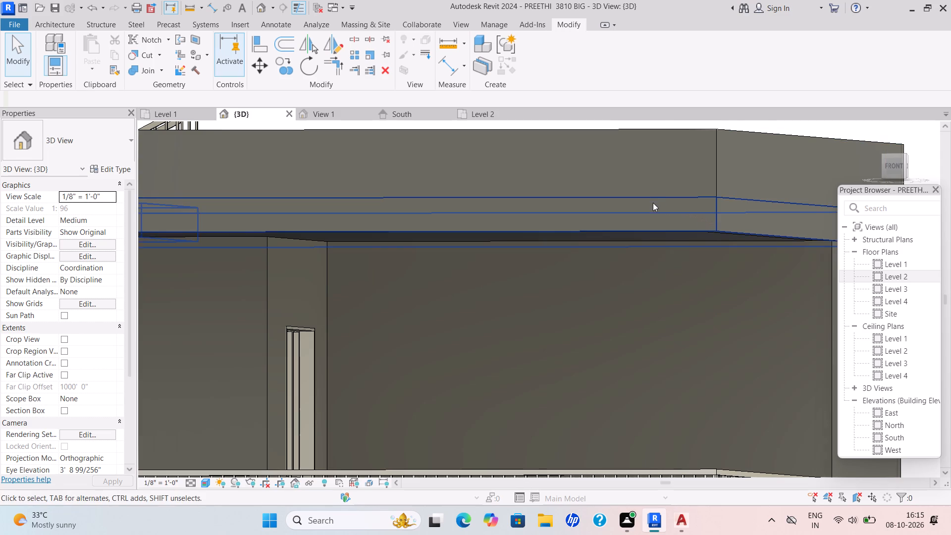
Temporarily hide the Generic - 12" roof slab and its four parapet walls in the 3D view.
click(653, 203)
scroll(661, 228, down, 1)
middle_drag(657, 243, 596, 375)
ctrl+scroll(601, 368, down, 1)
shift+middle_drag(596, 375, 592, 381)
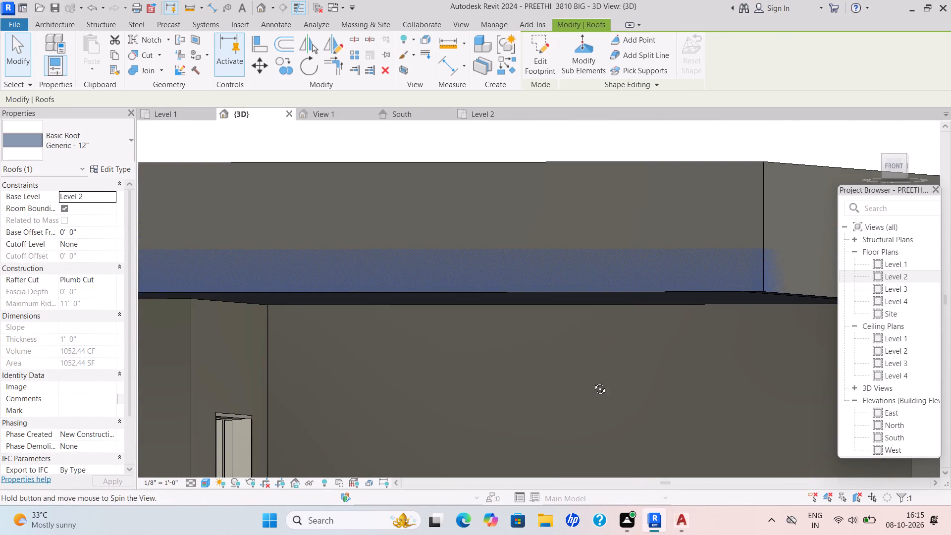
shift+middle_drag(592, 381, 553, 448)
scroll(561, 410, down, 8)
middle_click(562, 409)
middle_drag(576, 395, 577, 343)
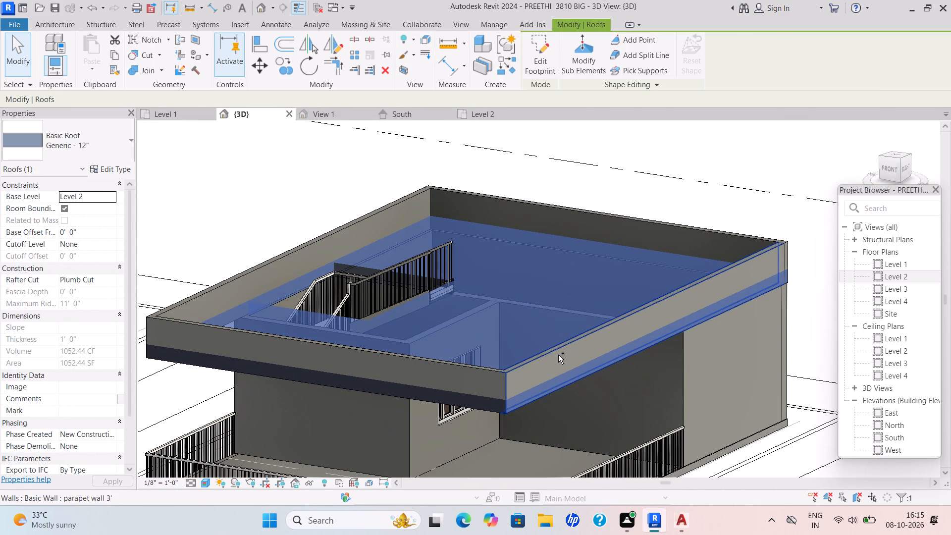
ctrl+click(538, 359)
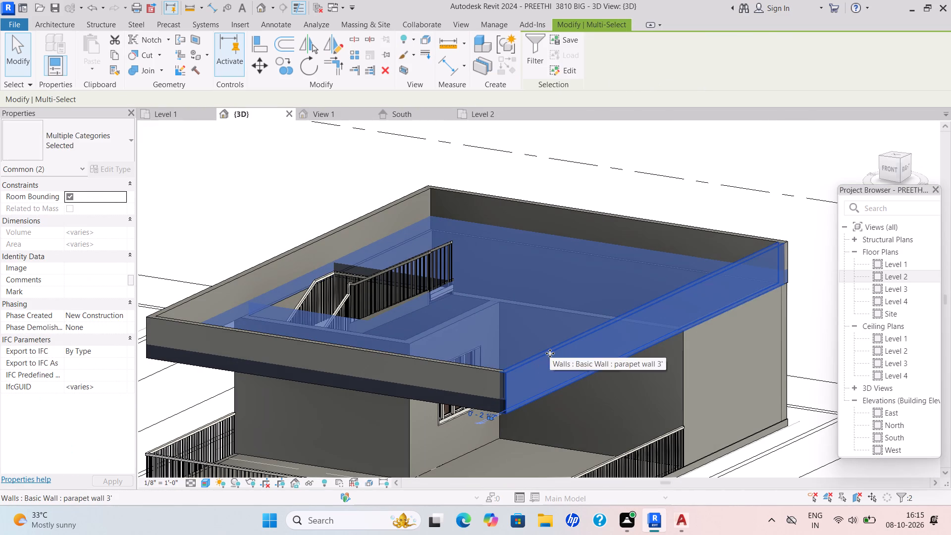
ctrl+click(479, 371)
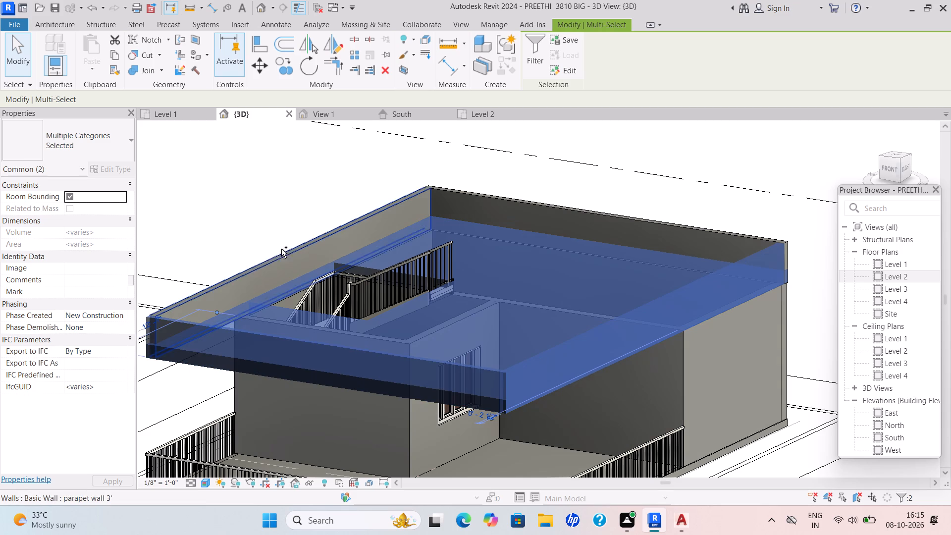
ctrl+click(274, 249)
ctrl+click(291, 251)
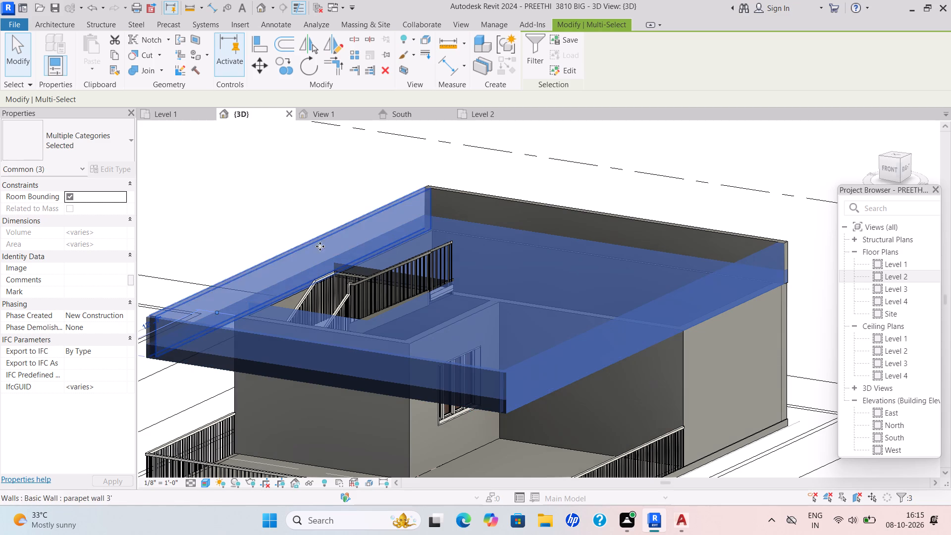
ctrl+click(526, 206)
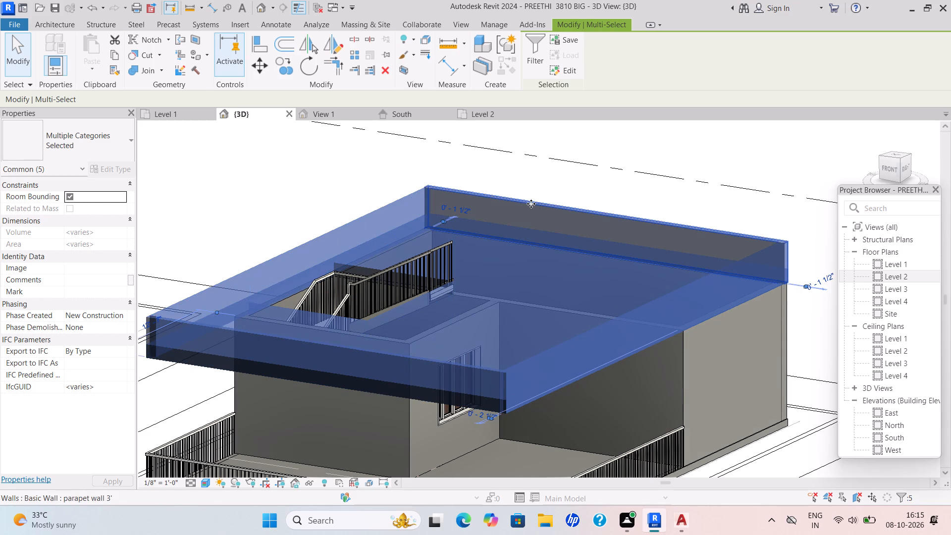
click(310, 488)
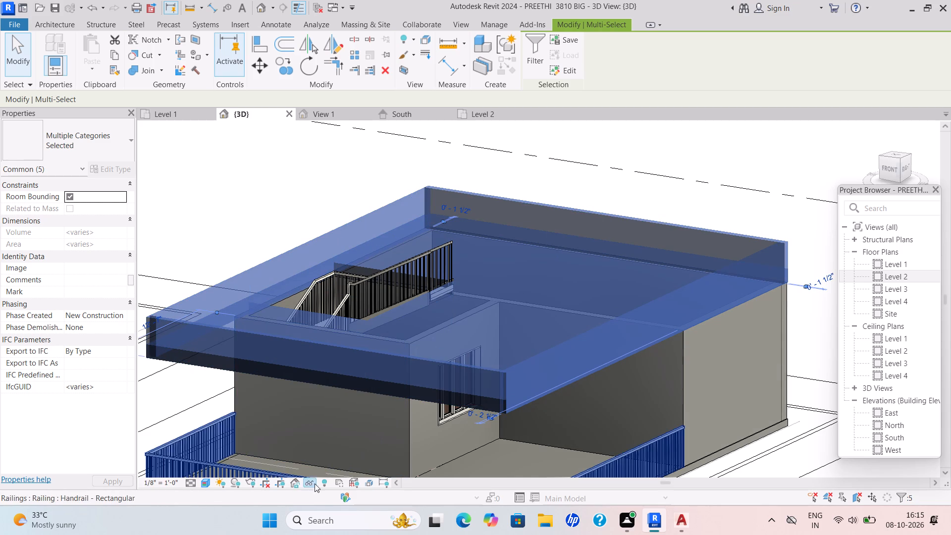
click(308, 484)
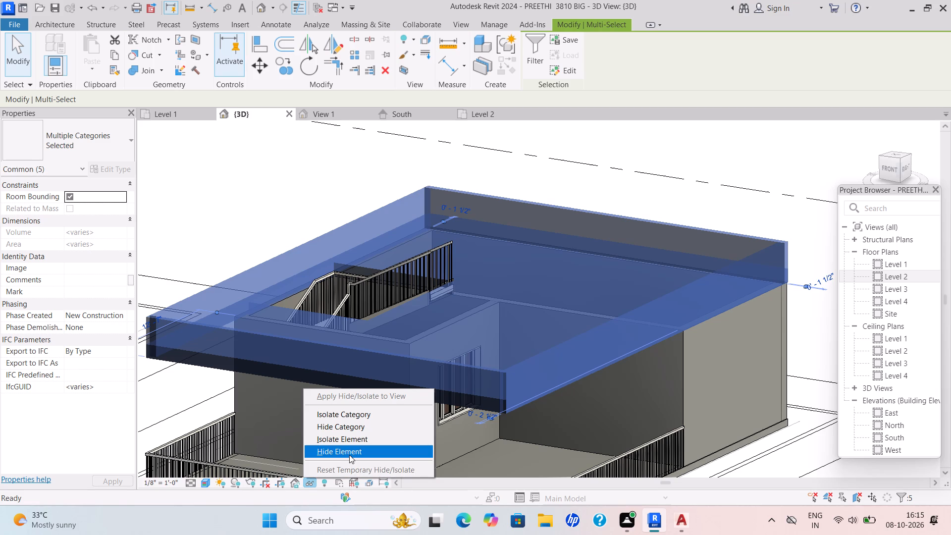
click(349, 455)
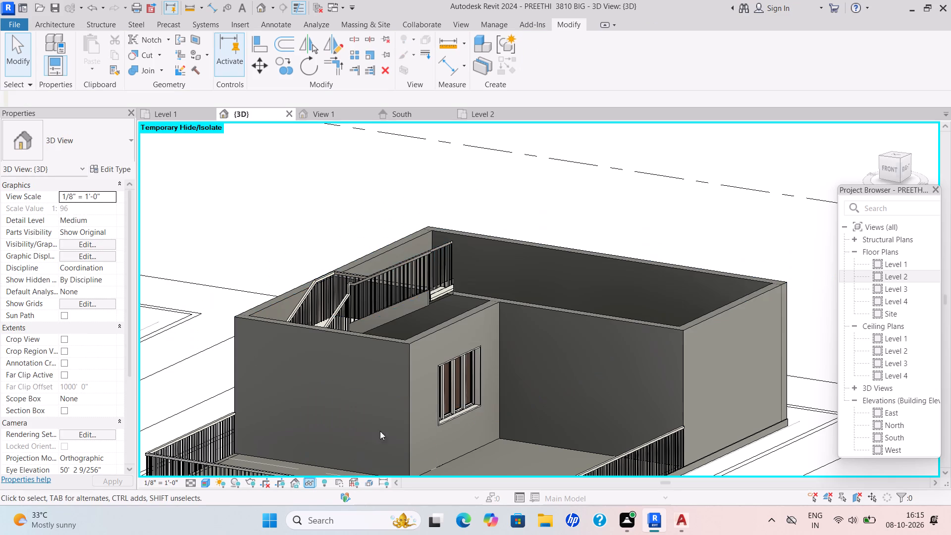
Paint the front-facing inner face of the roof-level block's rear outer wall with the 1 wall material.
scroll(387, 426, down, 2)
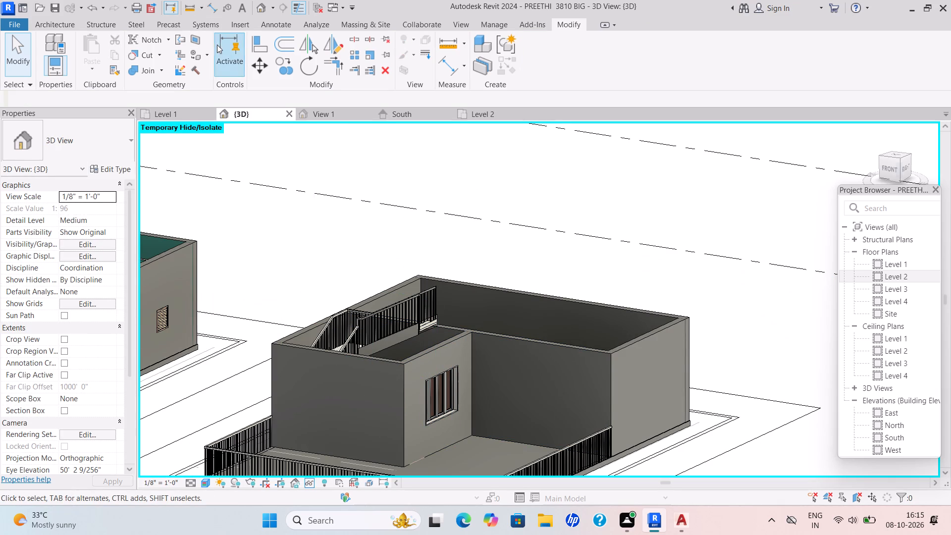
click(210, 56)
click(211, 72)
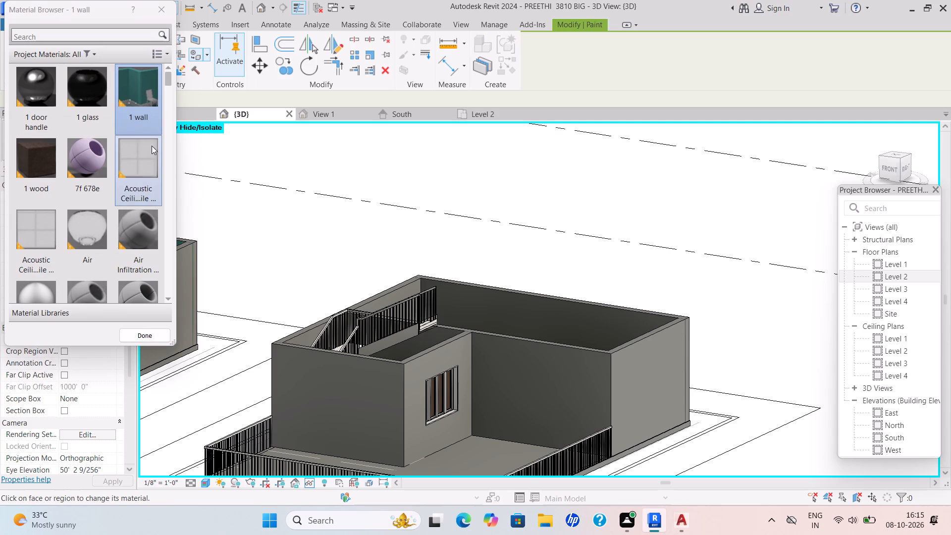
scroll(152, 146, up, 5)
click(145, 90)
scroll(480, 305, up, 4)
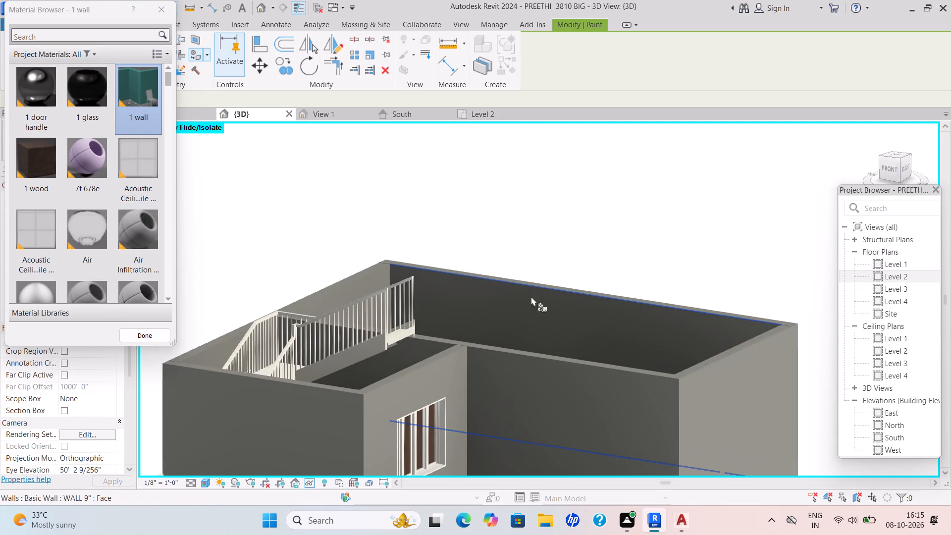
scroll(563, 293, down, 4)
middle_drag(541, 389, 549, 399)
shift+middle_drag(551, 403, 636, 440)
shift+middle_drag(618, 390, 599, 482)
shift+middle_drag(607, 428, 611, 461)
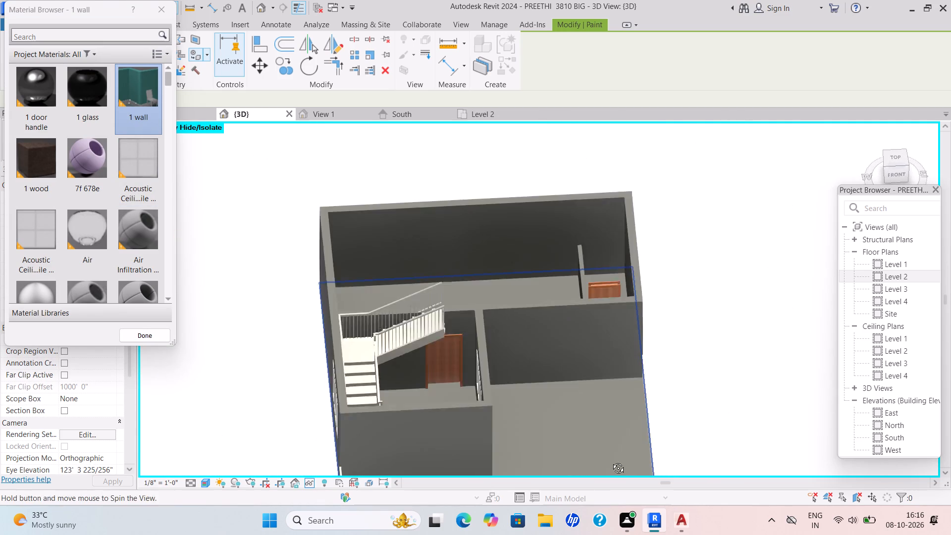
shift+middle_drag(611, 461, 610, 468)
shift+scroll(601, 444, up, 1)
scroll(558, 262, up, 4)
scroll(573, 261, down, 2)
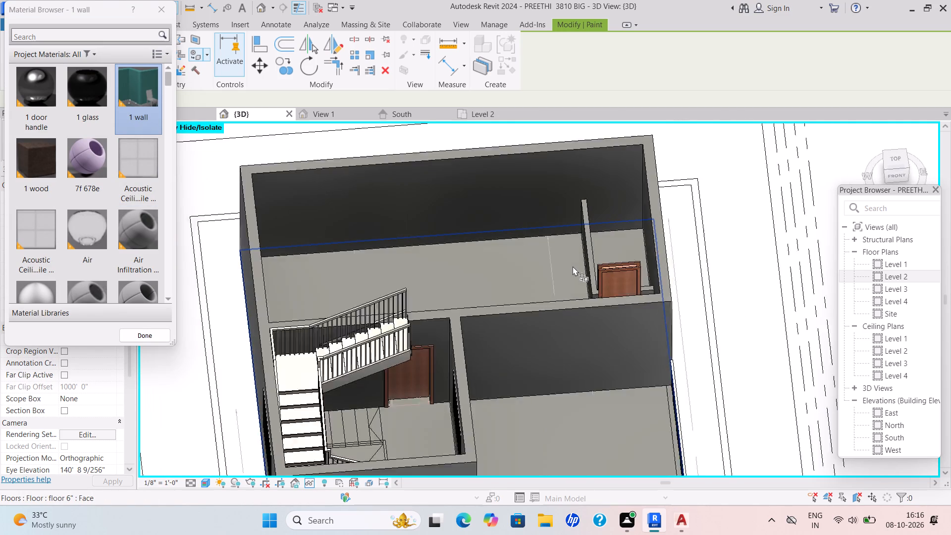
scroll(571, 268, up, 4)
click(460, 172)
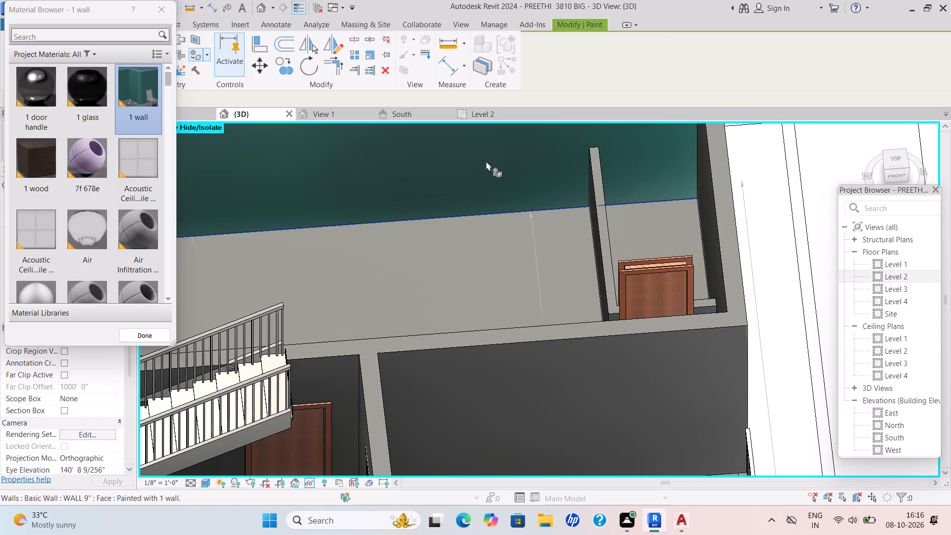
Paint the staircase-side outer wall, the room side of the partition behind the stairs, and the stairwell's front wall inside with 1 wall.
scroll(549, 203, down, 4)
scroll(629, 196, up, 5)
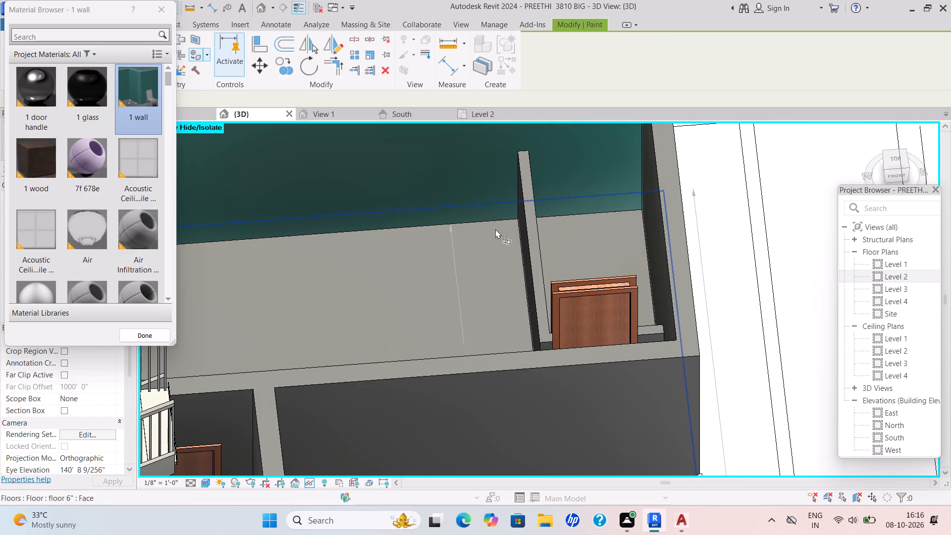
scroll(514, 218, down, 3)
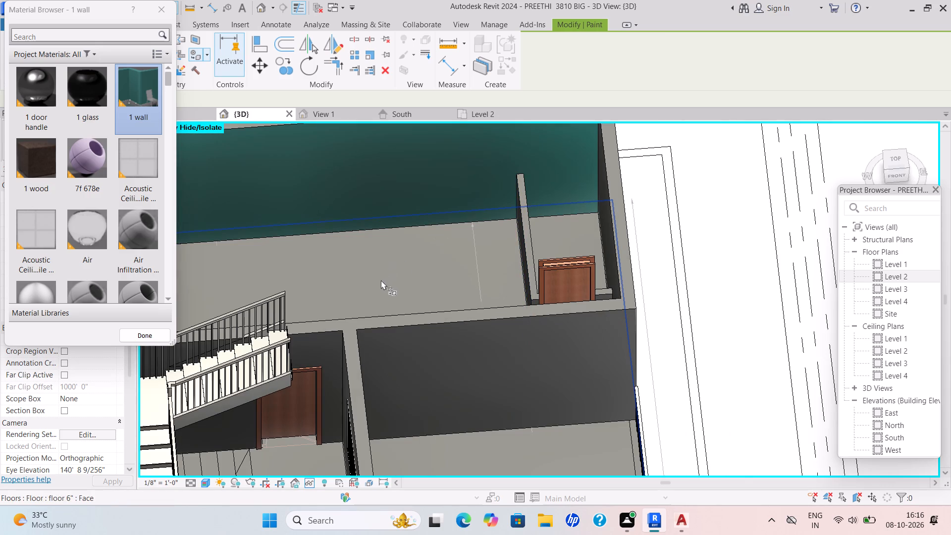
scroll(464, 287, down, 4)
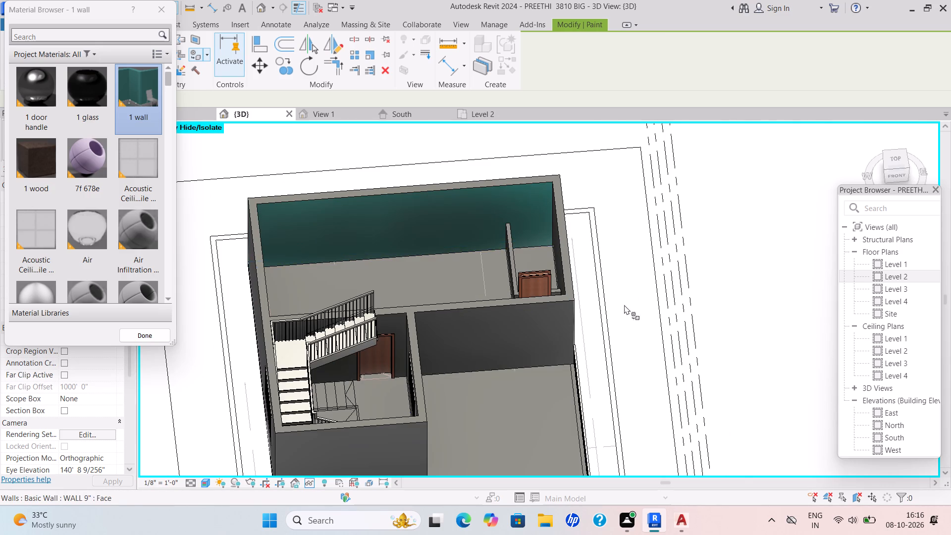
shift+middle_drag(623, 309, 522, 295)
shift+middle_drag(519, 290, 467, 284)
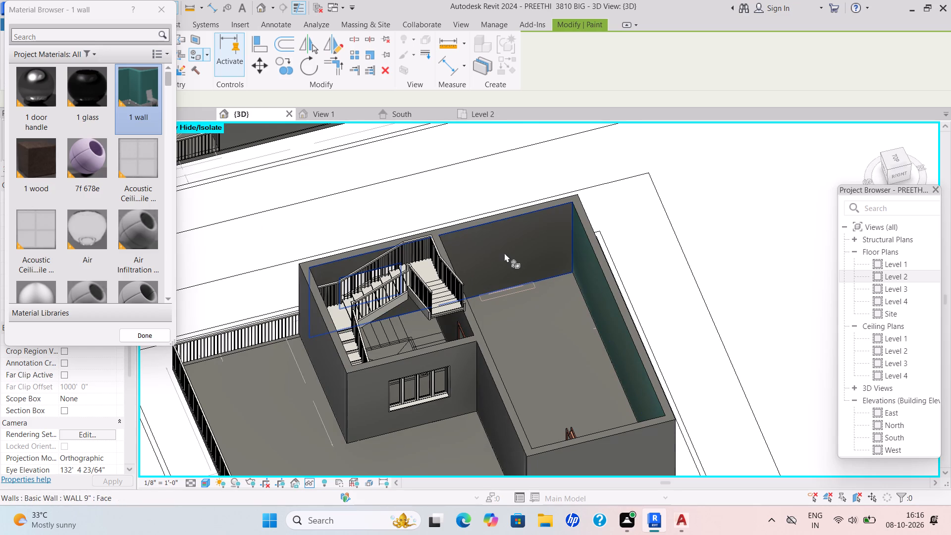
click(504, 253)
shift+middle_drag(568, 311, 457, 316)
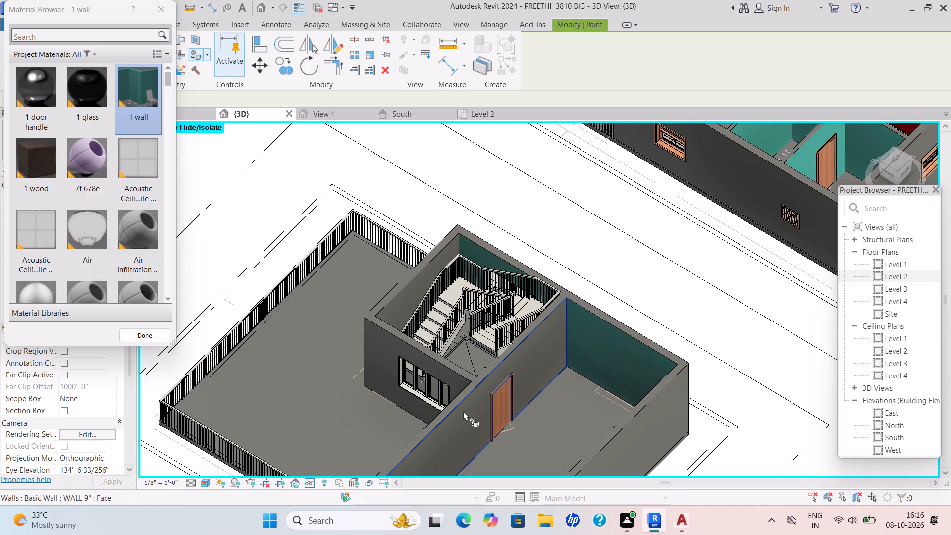
click(464, 410)
scroll(431, 258, up, 3)
click(436, 258)
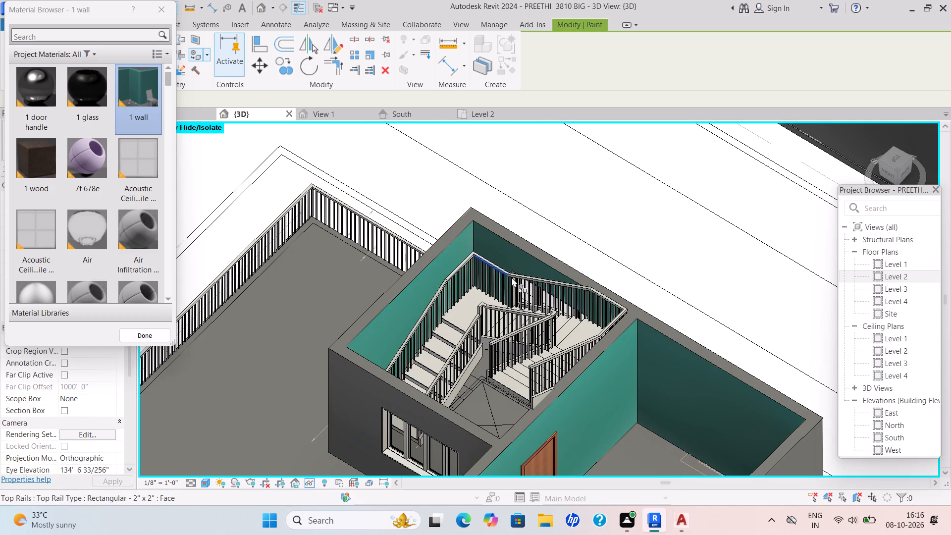
click(528, 278)
Paint the front-facing side of the partition behind the stairs and the stairwell's window wall inside with 1 wall, and finish painting.
scroll(585, 327, down, 2)
shift+middle_drag(554, 380, 598, 388)
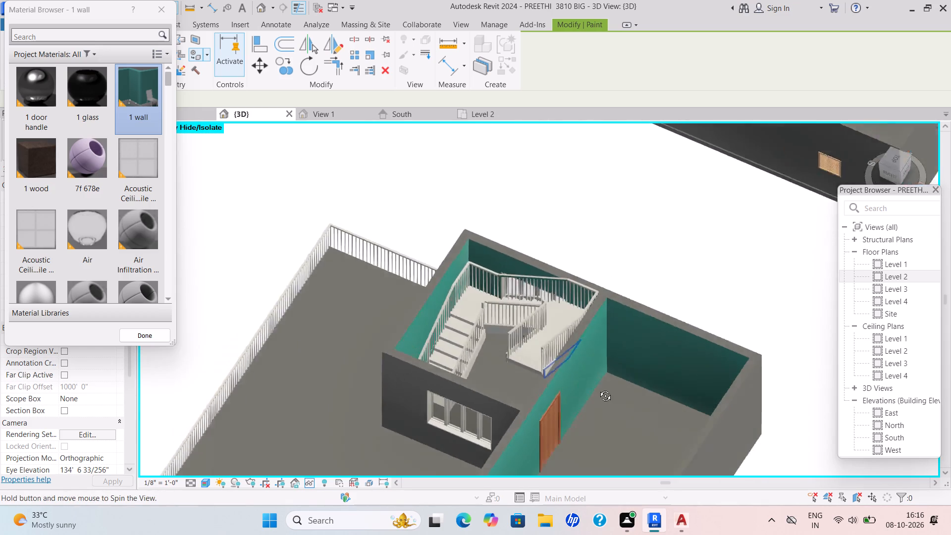
shift+middle_drag(598, 388, 699, 276)
shift+middle_drag(454, 390, 542, 406)
shift+scroll(540, 408, up, 1)
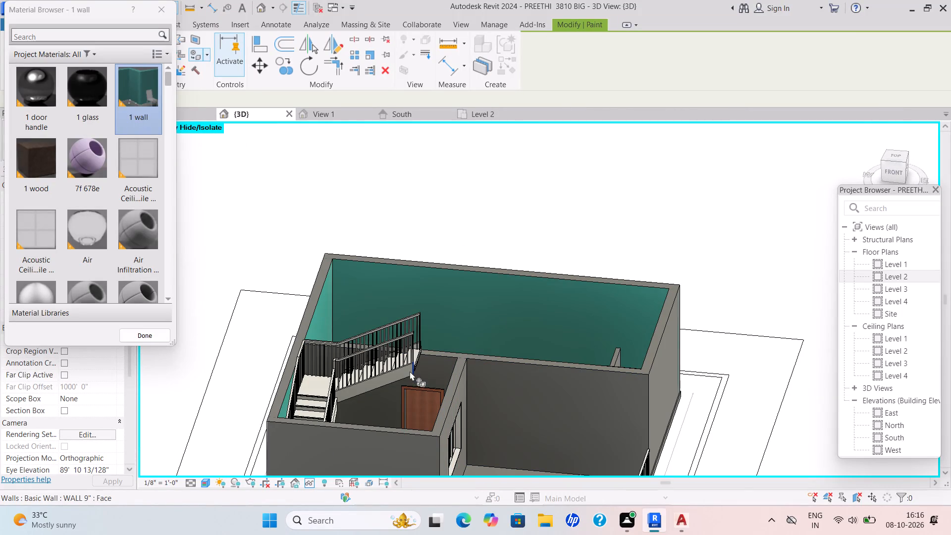
click(431, 356)
scroll(462, 372, down, 2)
shift+middle_drag(469, 395, 476, 408)
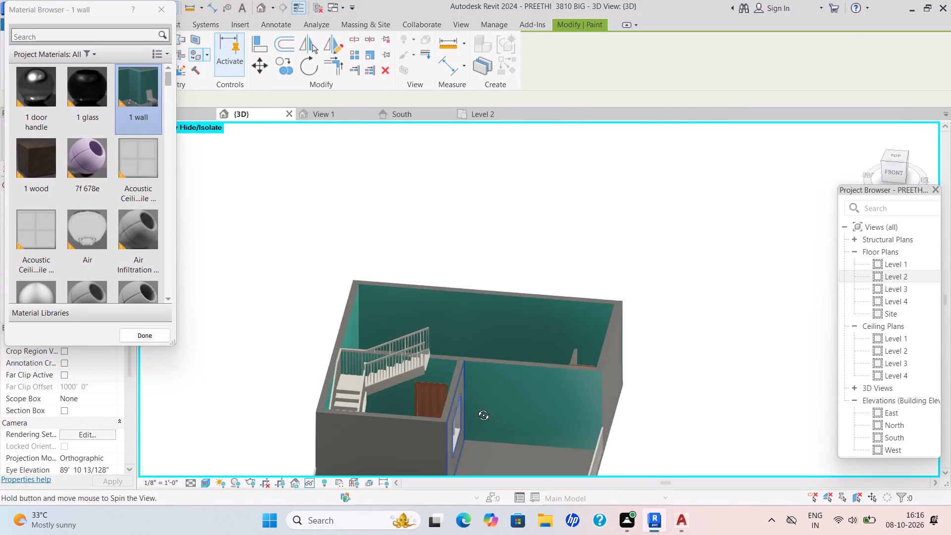
shift+middle_drag(476, 408, 548, 399)
shift+scroll(557, 389, up, 1)
scroll(443, 396, up, 4)
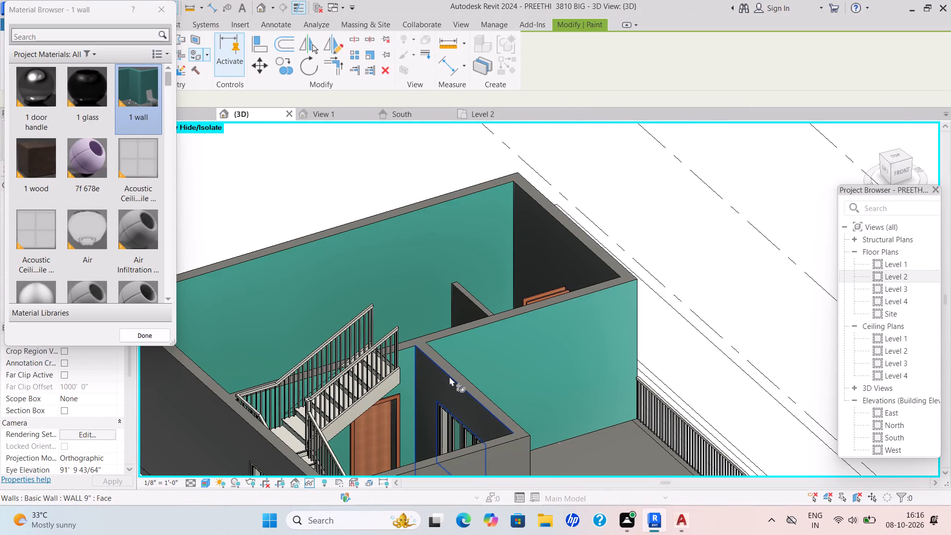
click(449, 376)
scroll(471, 361, down, 1)
shift+middle_drag(471, 361, 391, 428)
middle_drag(438, 390, 387, 438)
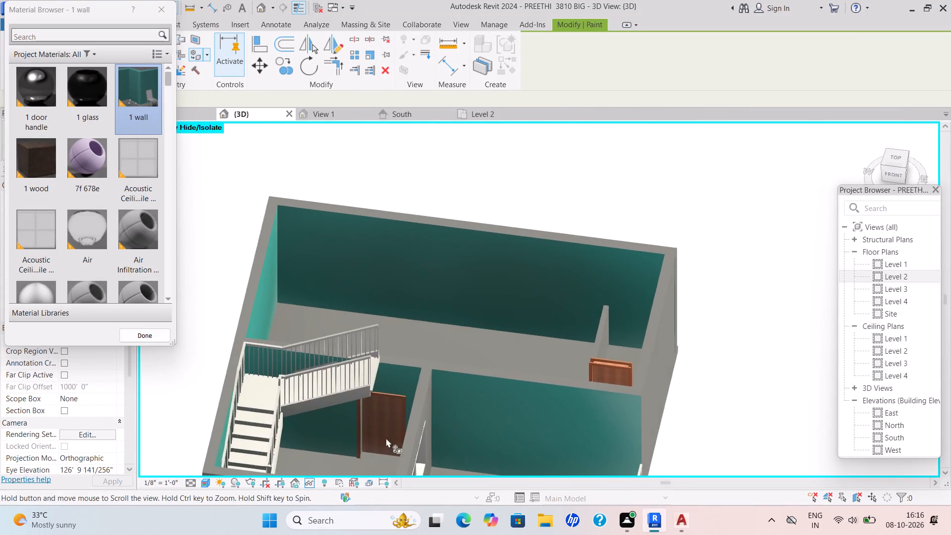
shift+middle_drag(595, 398, 709, 349)
key(Escape)
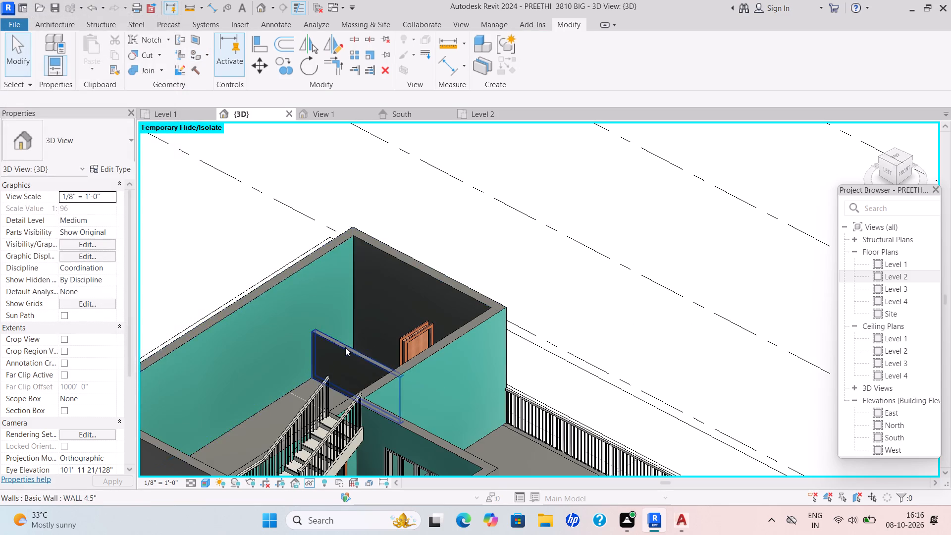
key(Escape)
Set the unconnected height of the low WALL 4.5" partition beside the rear room's door to 10'.
scroll(345, 348, up, 3)
click(345, 349)
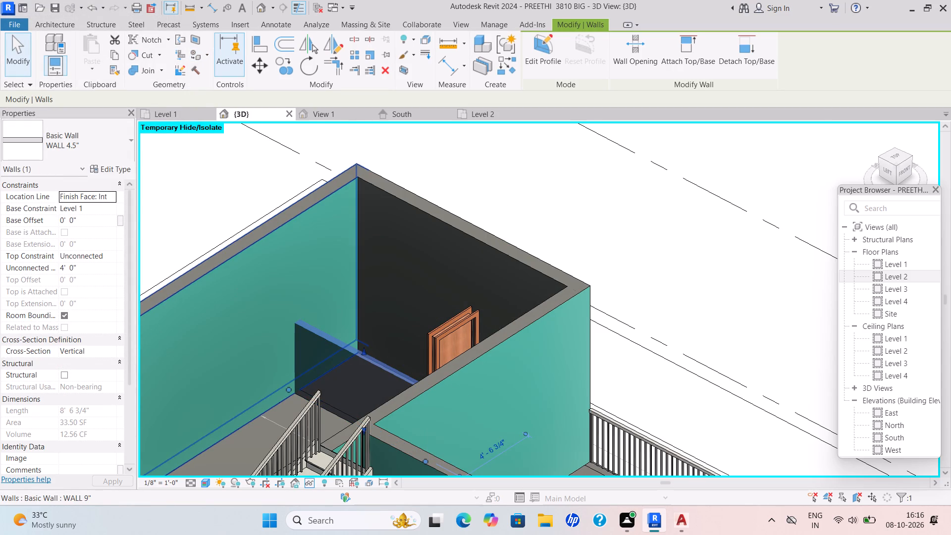
click(83, 259)
drag(88, 273, 52, 267)
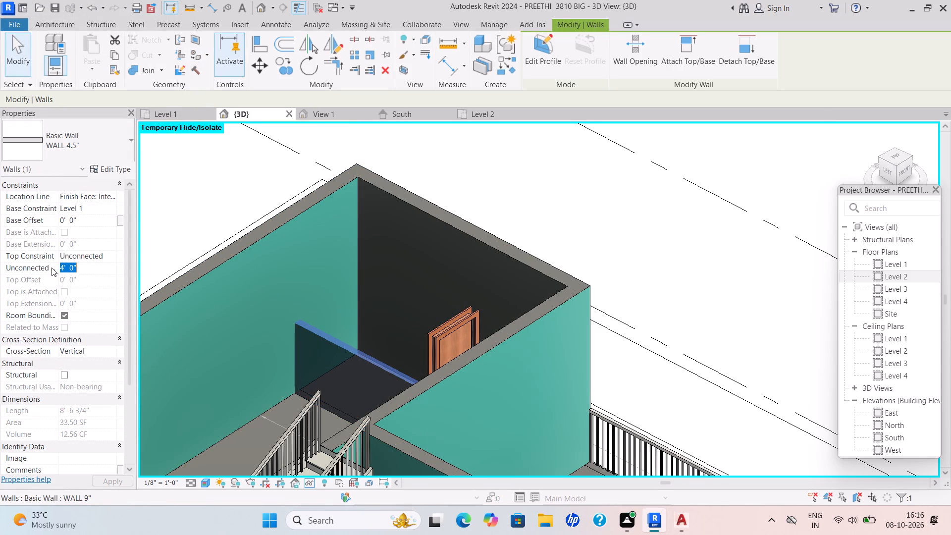
key(BackSpace)
text(10')
key(Return)
scroll(409, 265, up, 2)
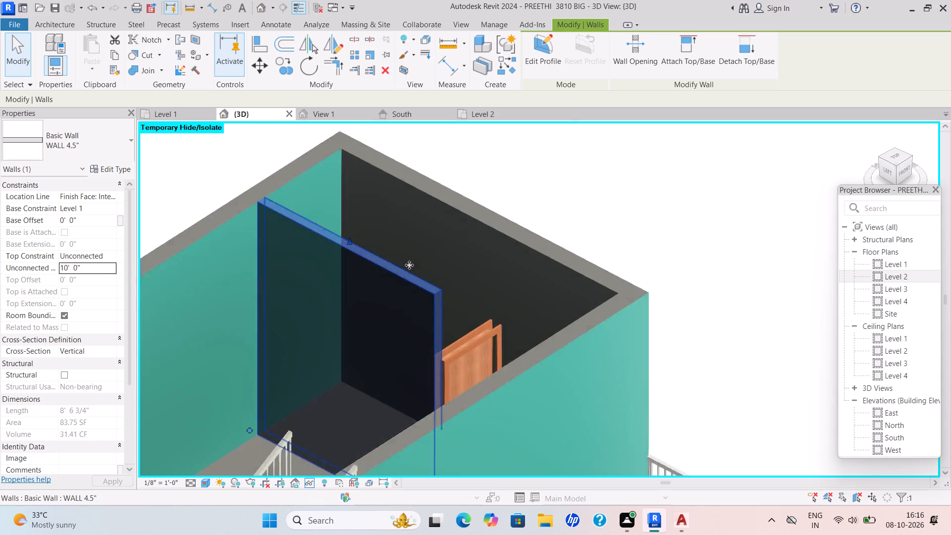
scroll(409, 265, up, 2)
key(ctrl+alt+shift+super+space)
scroll(503, 433, down, 5)
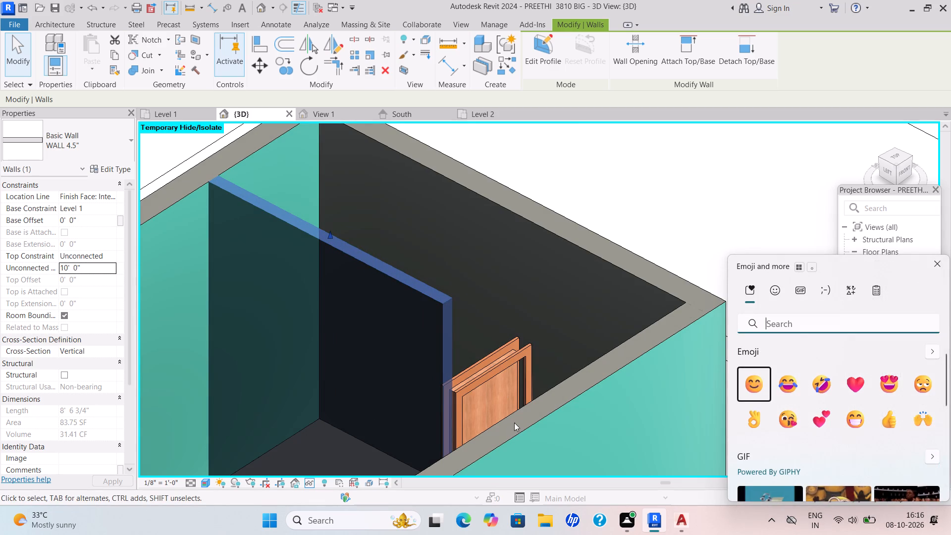
Examine the roof-level block's partitions, staircase and toilet corner from several sides for walls that are still too low.
key(Escape)
scroll(508, 428, down, 3)
key(Escape)
scroll(513, 426, down, 3)
middle_drag(517, 427, 528, 422)
scroll(524, 424, up, 1)
shift+middle_drag(528, 421, 582, 332)
scroll(582, 331, down, 2)
middle_drag(581, 332, 680, 193)
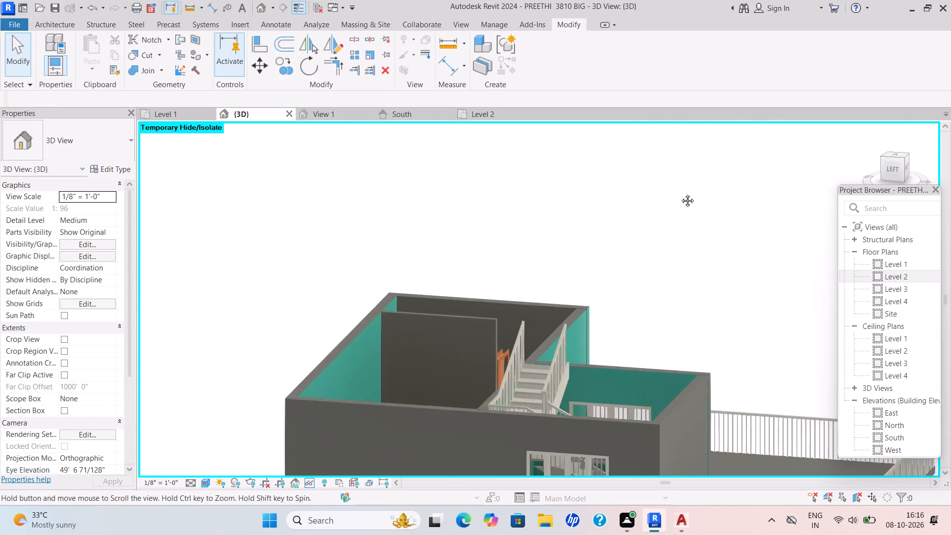
middle_drag(680, 193, 685, 185)
scroll(686, 184, up, 1)
scroll(581, 357, up, 2)
shift+middle_drag(543, 387, 589, 369)
shift+middle_drag(578, 379, 564, 405)
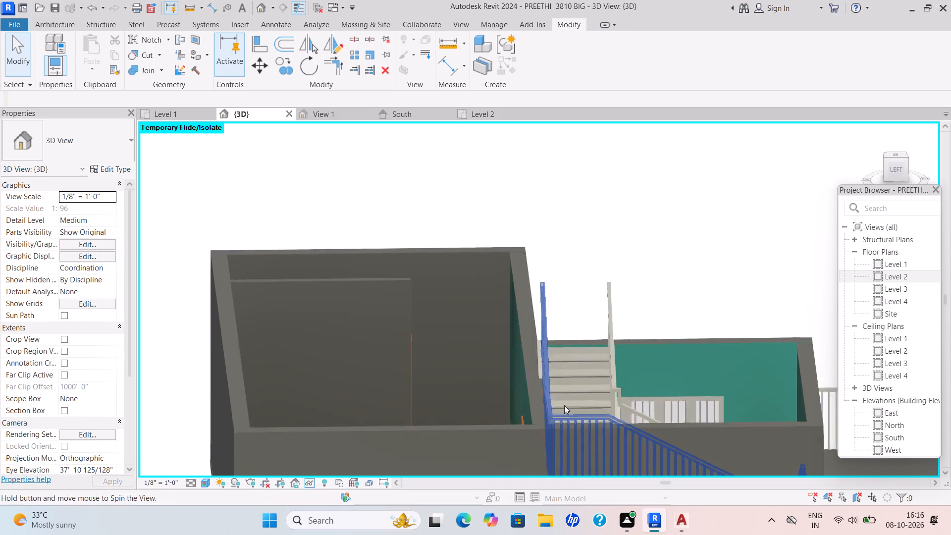
shift+middle_drag(549, 402, 495, 446)
shift+middle_drag(553, 280, 510, 311)
shift+scroll(510, 311, up, 1)
scroll(609, 246, down, 1)
middle_drag(611, 246, 571, 288)
scroll(686, 241, down, 1)
middle_drag(688, 241, 557, 330)
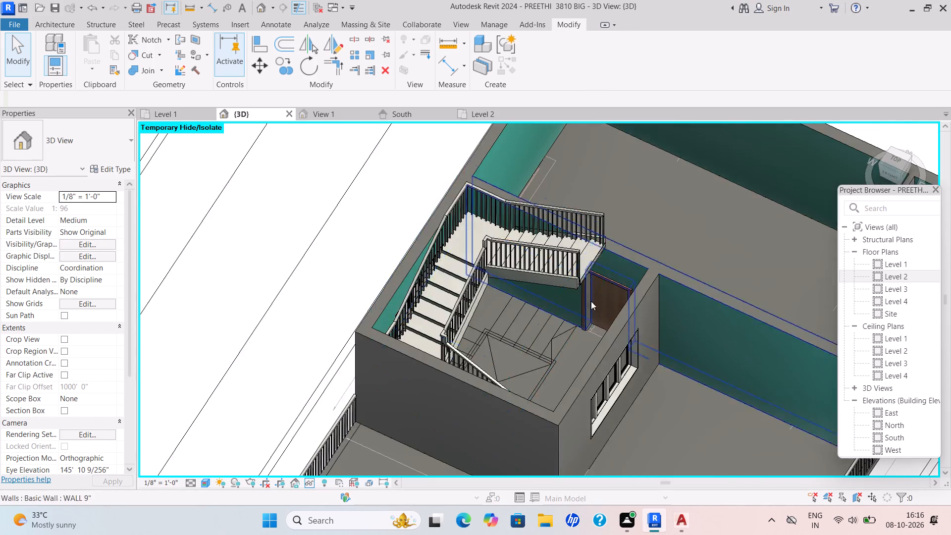
scroll(596, 300, down, 1)
middle_drag(583, 305, 362, 299)
scroll(673, 311, up, 3)
scroll(574, 291, up, 2)
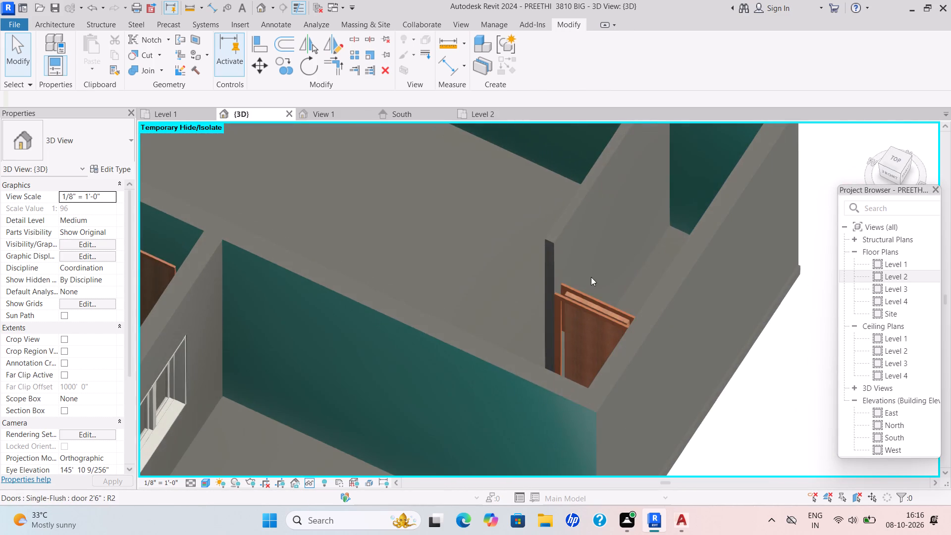
scroll(568, 291, down, 1)
shift+middle_drag(568, 292, 581, 269)
shift+scroll(581, 268, up, 1)
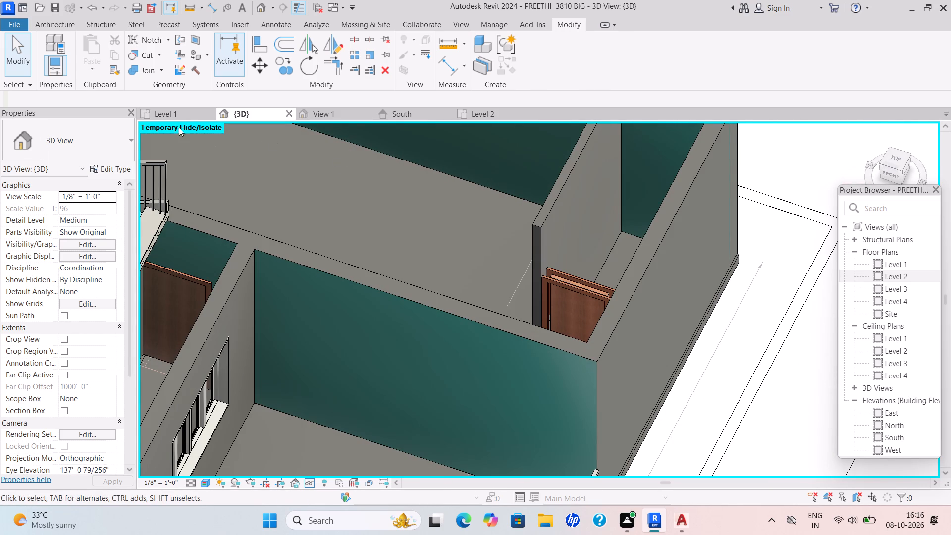
In the Level 1 plan, set the unconnected height of the WALL 4.5" holding the second-floor toilet's door to 10', and return to 3D.
click(179, 106)
click(183, 111)
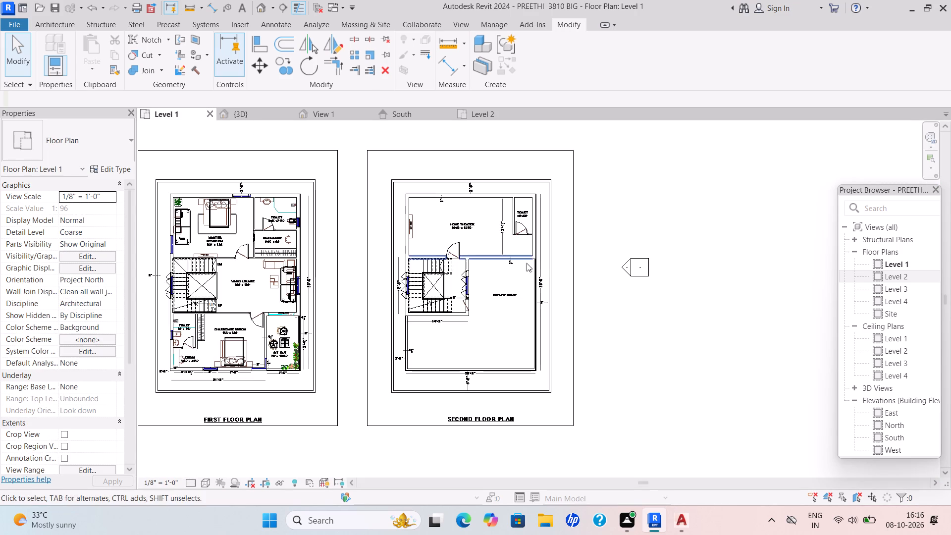
scroll(539, 255, up, 5)
scroll(519, 211, up, 4)
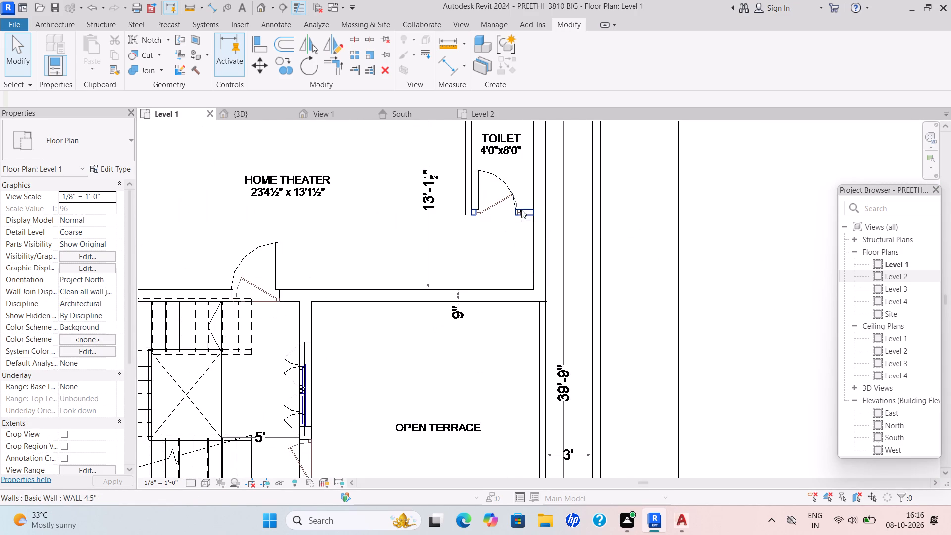
click(526, 209)
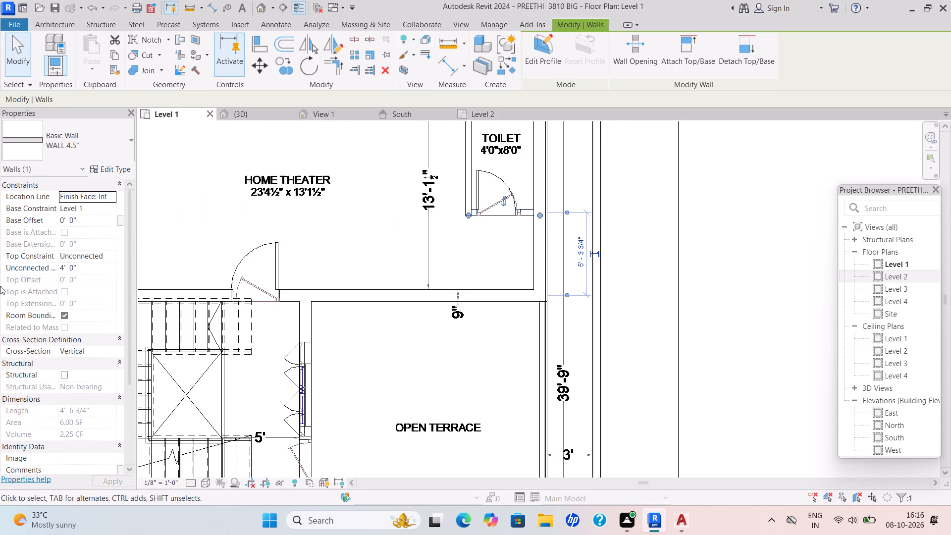
drag(91, 269, 53, 270)
key(BackSpace)
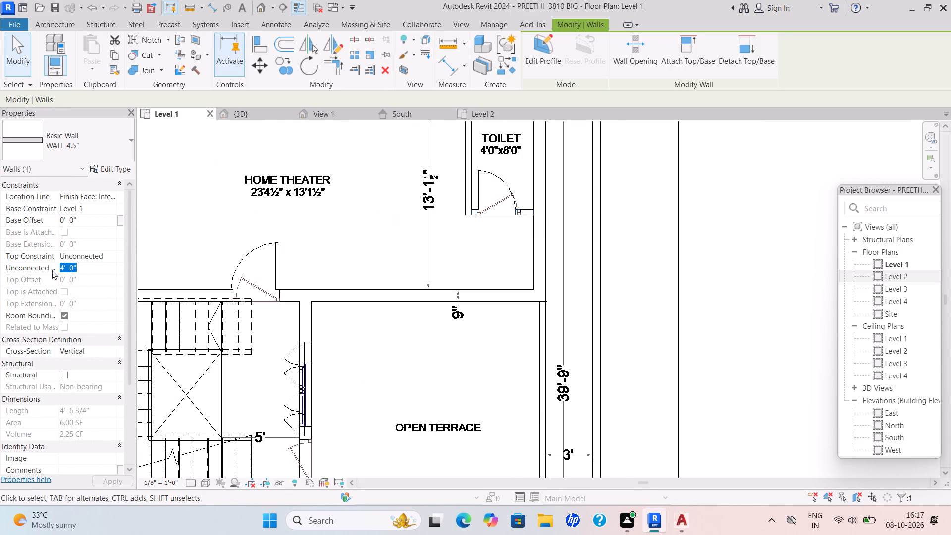
text(10')
key(Return)
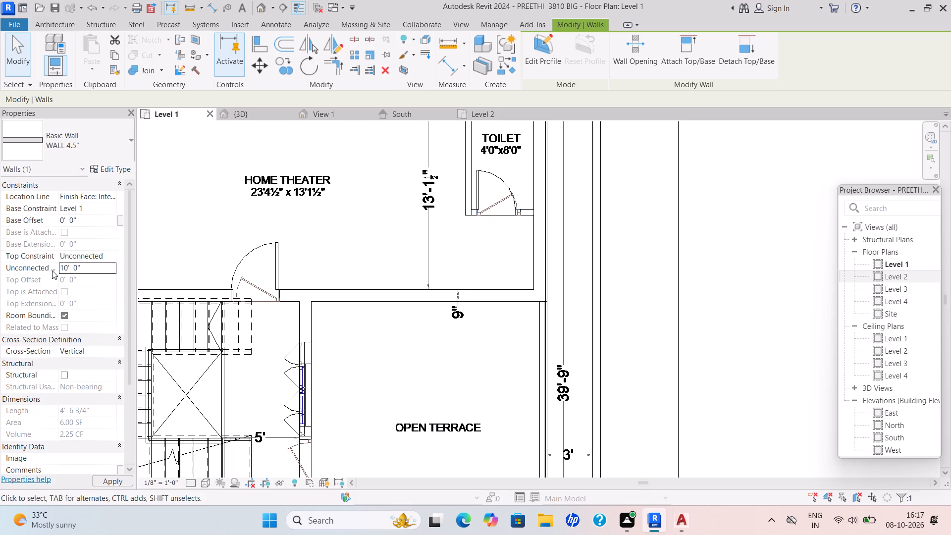
click(255, 114)
scroll(409, 236, down, 4)
key(Escape)
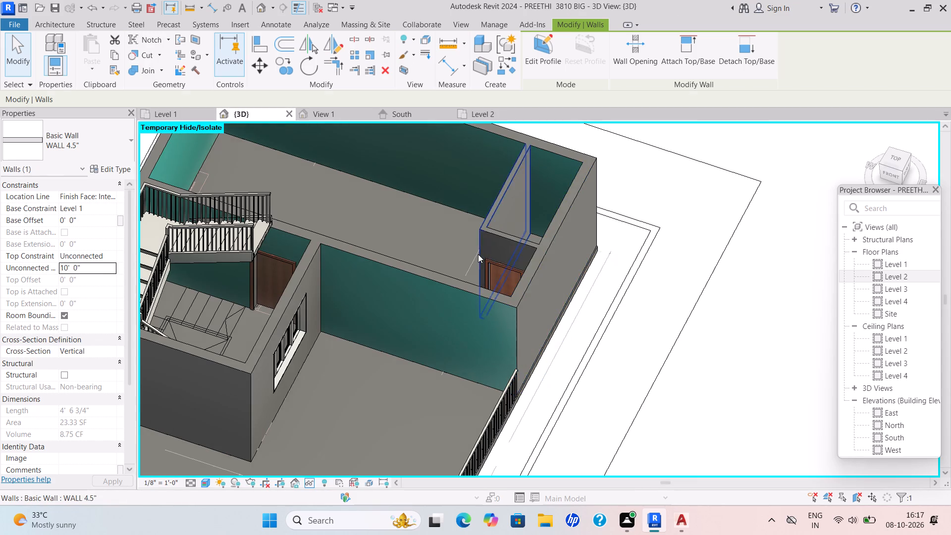
scroll(479, 255, up, 4)
scroll(346, 205, down, 2)
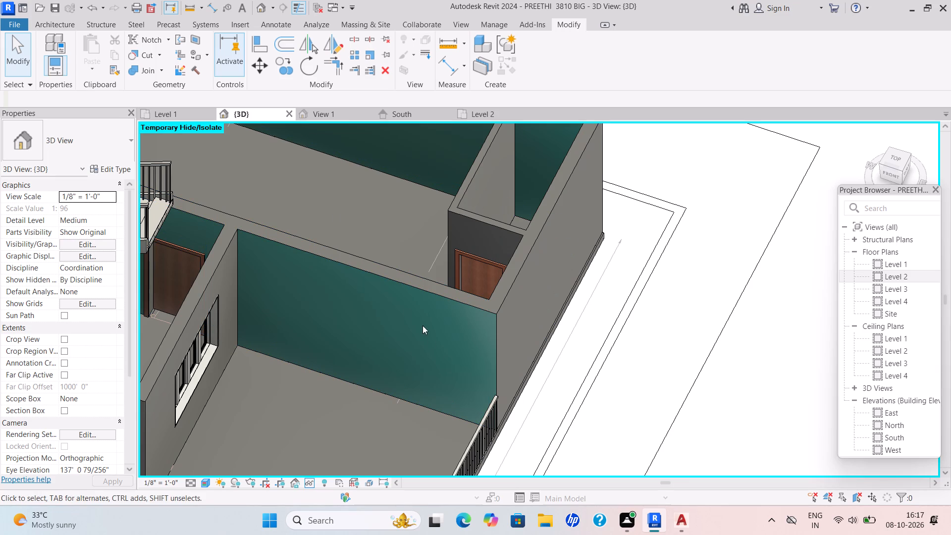
Paint the toilet door wall's front face and the home theater side of the adjoining toilet partition with the 1 wall material.
click(210, 50)
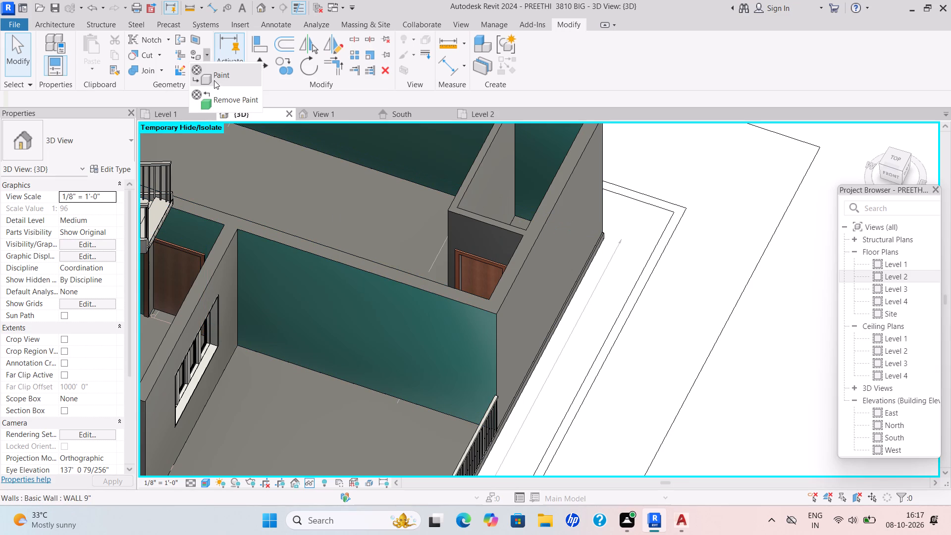
click(214, 83)
scroll(137, 98, up, 4)
click(137, 97)
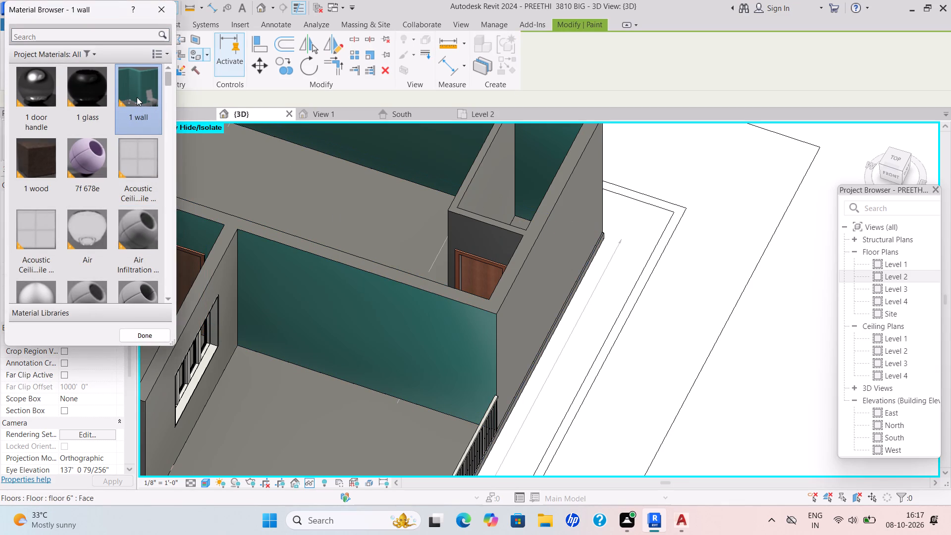
click(473, 239)
scroll(509, 251, down, 2)
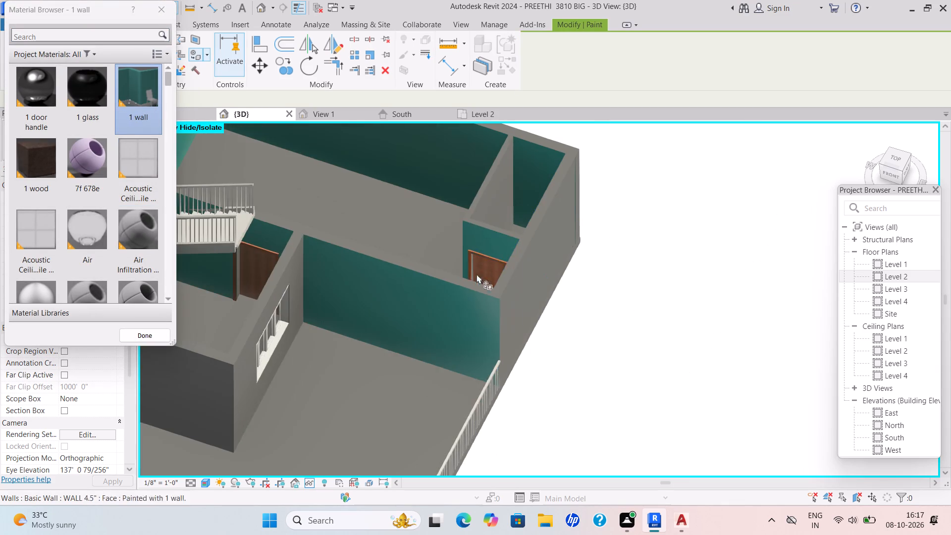
shift+middle_drag(448, 317, 549, 300)
scroll(270, 160, up, 1)
middle_drag(298, 194, 486, 350)
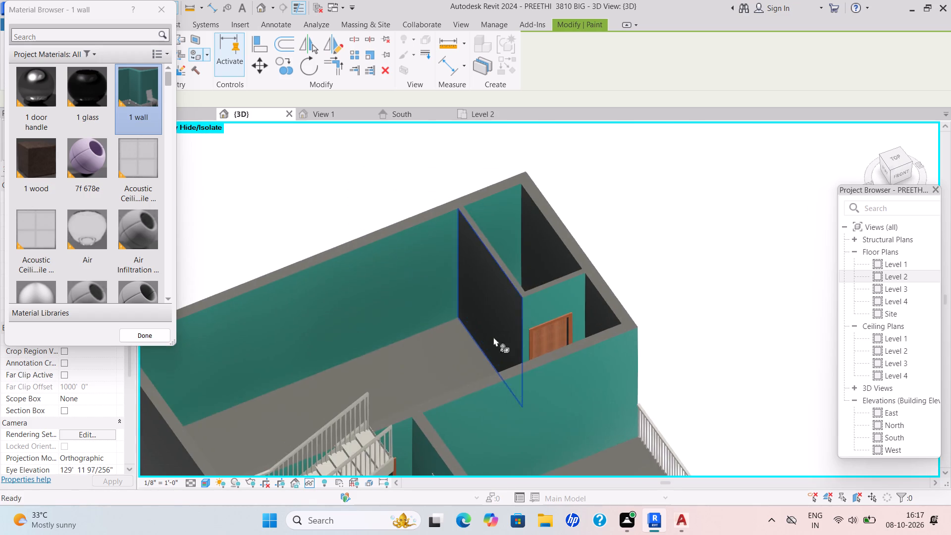
click(485, 269)
scroll(504, 258, down, 2)
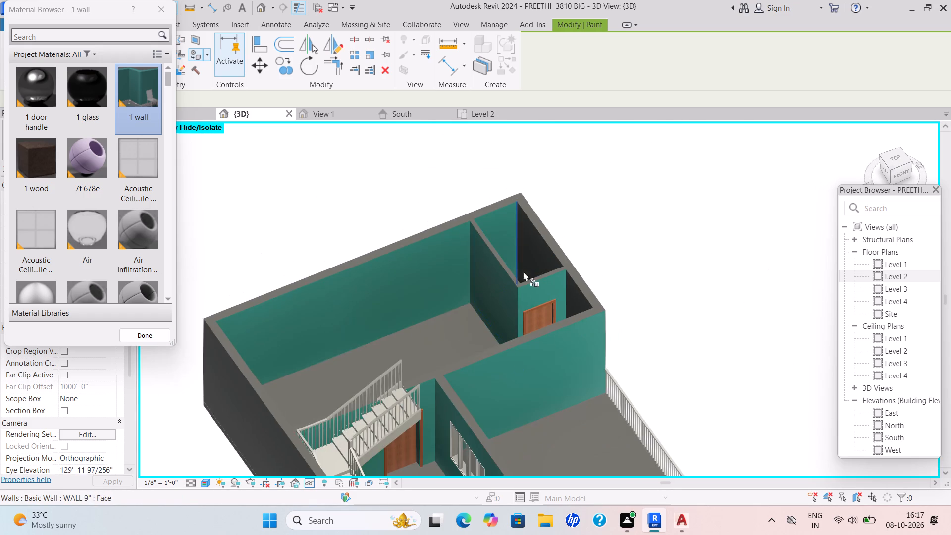
Check the roof-level block's walls from all sides for remaining unpainted faces, and finish painting.
shift+middle_drag(525, 285, 470, 261)
shift+middle_drag(483, 335, 353, 399)
shift+middle_drag(552, 401, 531, 406)
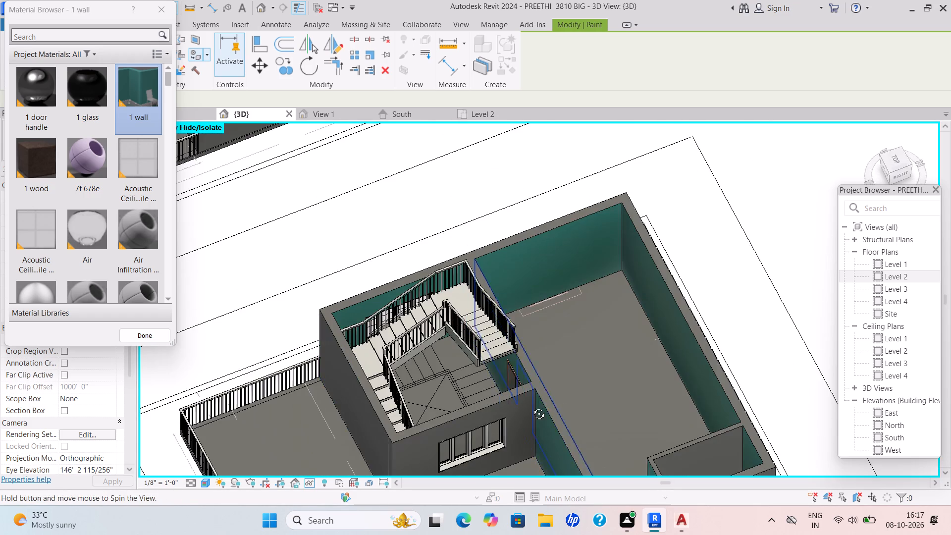
shift+middle_drag(531, 406, 475, 411)
middle_drag(508, 387, 430, 321)
shift+scroll(429, 320, up, 1)
scroll(460, 351, down, 4)
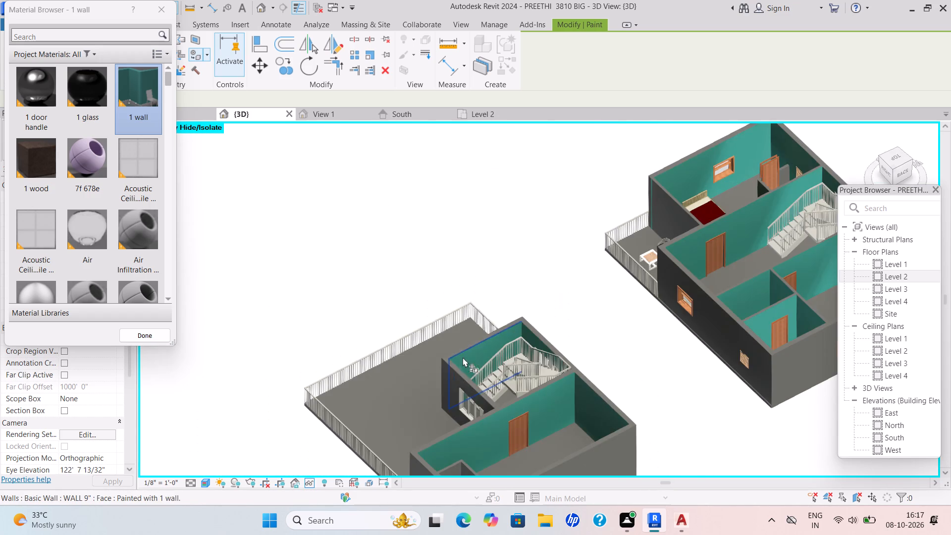
middle_drag(509, 446, 711, 260)
scroll(668, 321, up, 2)
scroll(655, 333, down, 1)
shift+middle_drag(642, 355, 647, 423)
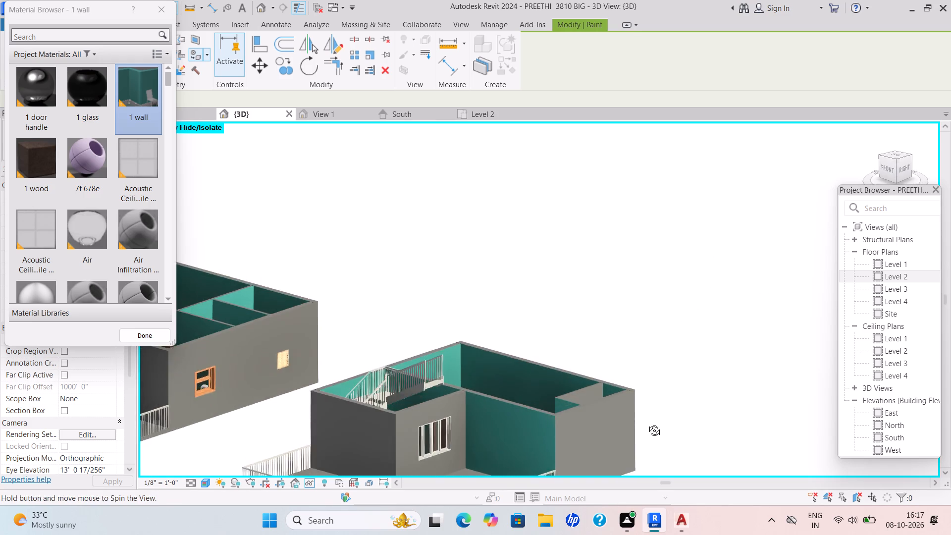
shift+middle_drag(647, 423, 645, 423)
shift+middle_drag(691, 403, 771, 402)
scroll(771, 401, up, 1)
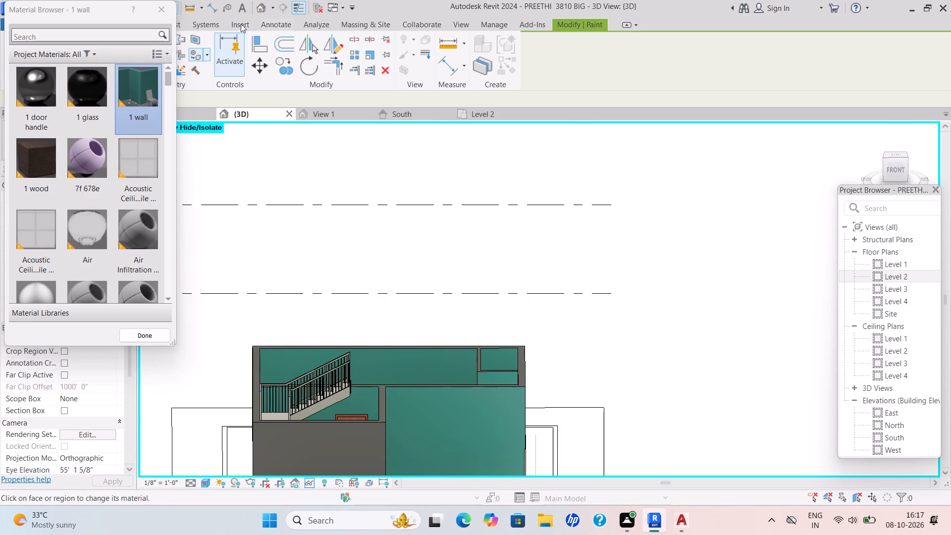
click(153, 13)
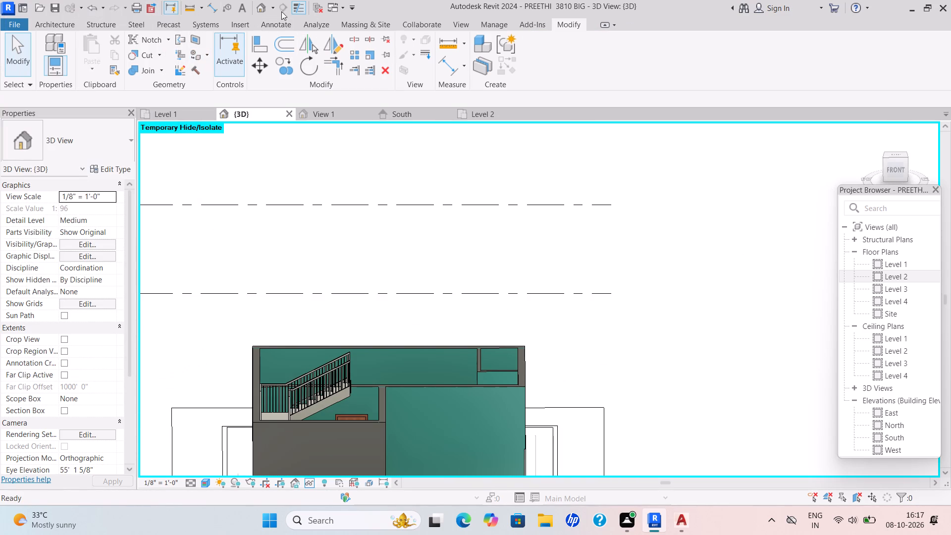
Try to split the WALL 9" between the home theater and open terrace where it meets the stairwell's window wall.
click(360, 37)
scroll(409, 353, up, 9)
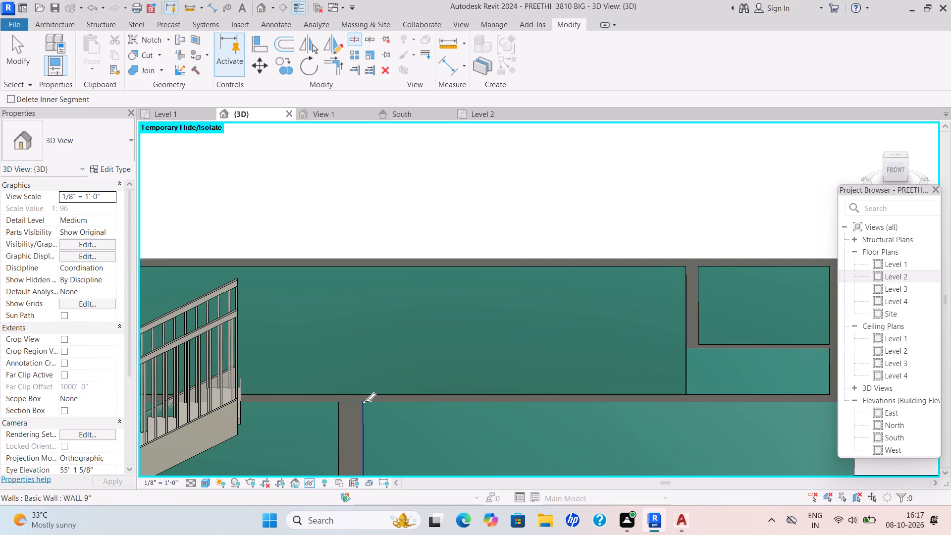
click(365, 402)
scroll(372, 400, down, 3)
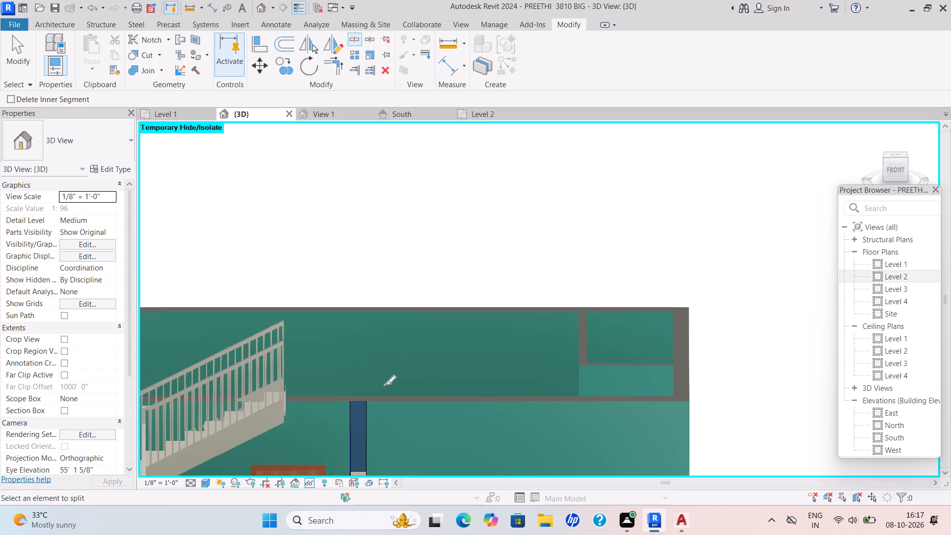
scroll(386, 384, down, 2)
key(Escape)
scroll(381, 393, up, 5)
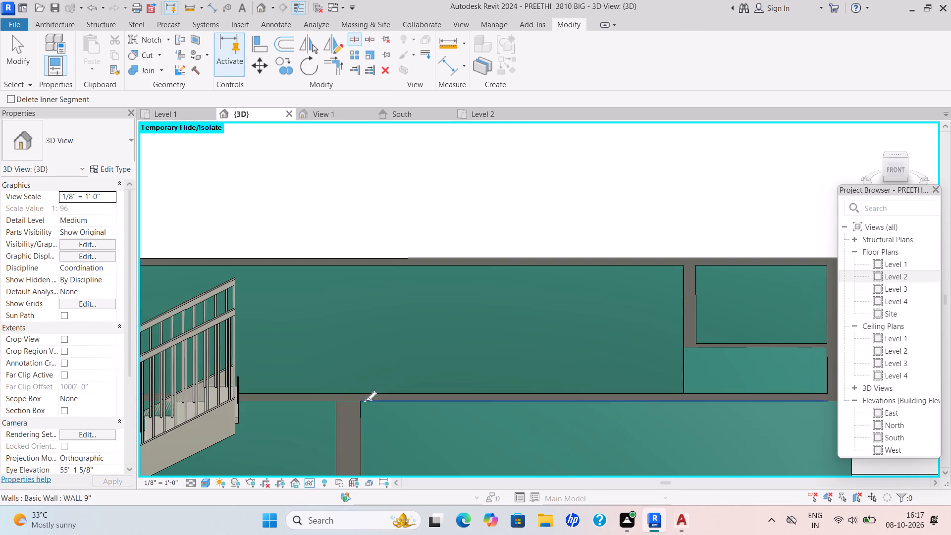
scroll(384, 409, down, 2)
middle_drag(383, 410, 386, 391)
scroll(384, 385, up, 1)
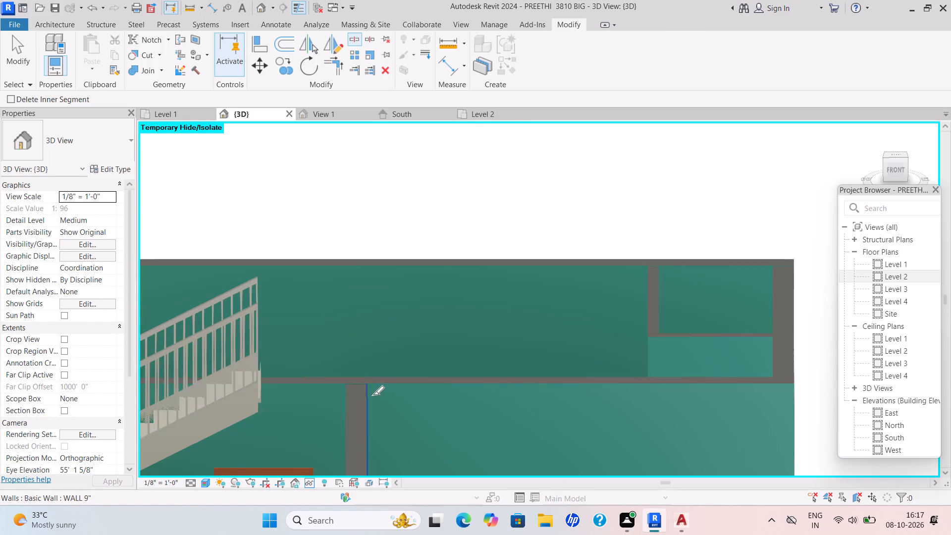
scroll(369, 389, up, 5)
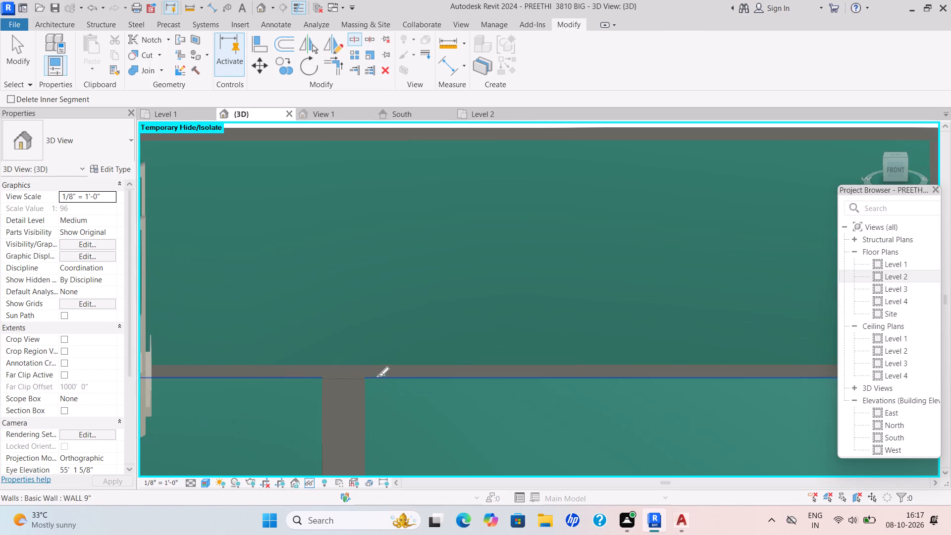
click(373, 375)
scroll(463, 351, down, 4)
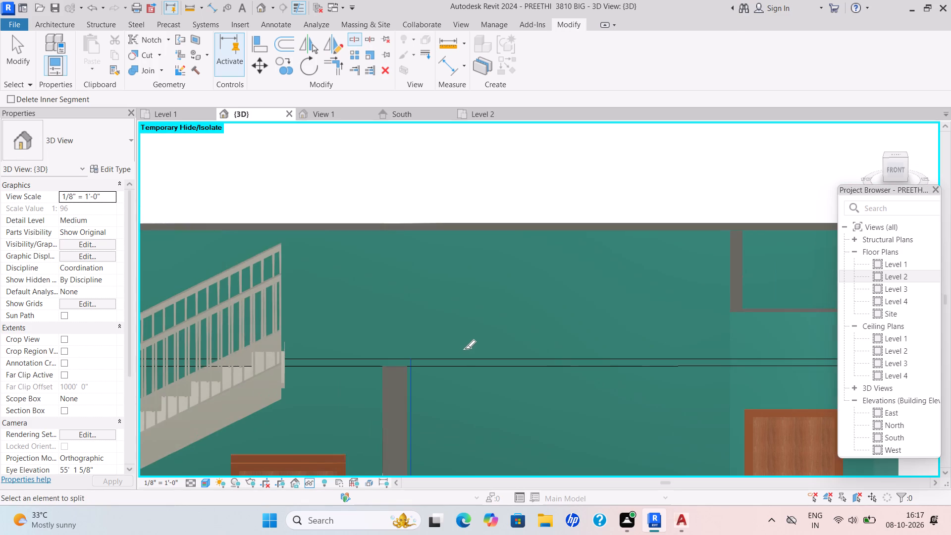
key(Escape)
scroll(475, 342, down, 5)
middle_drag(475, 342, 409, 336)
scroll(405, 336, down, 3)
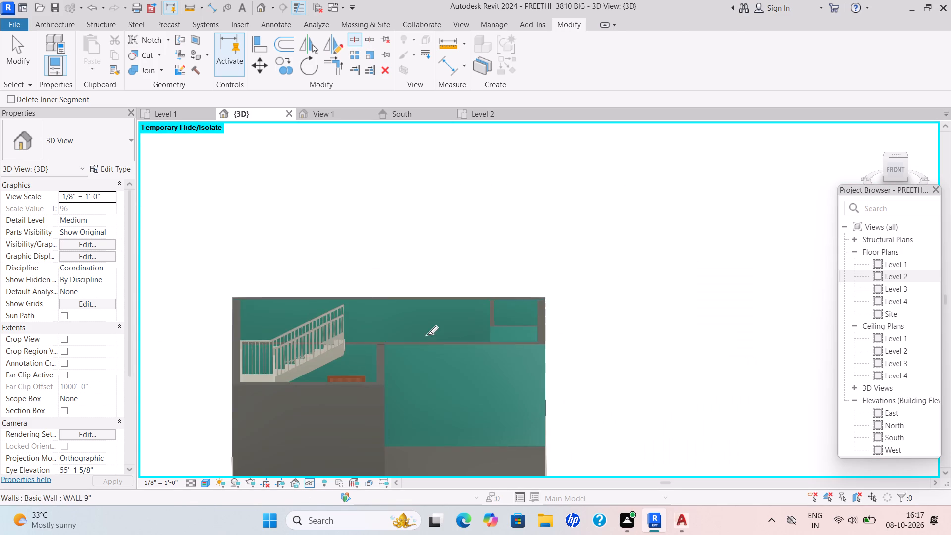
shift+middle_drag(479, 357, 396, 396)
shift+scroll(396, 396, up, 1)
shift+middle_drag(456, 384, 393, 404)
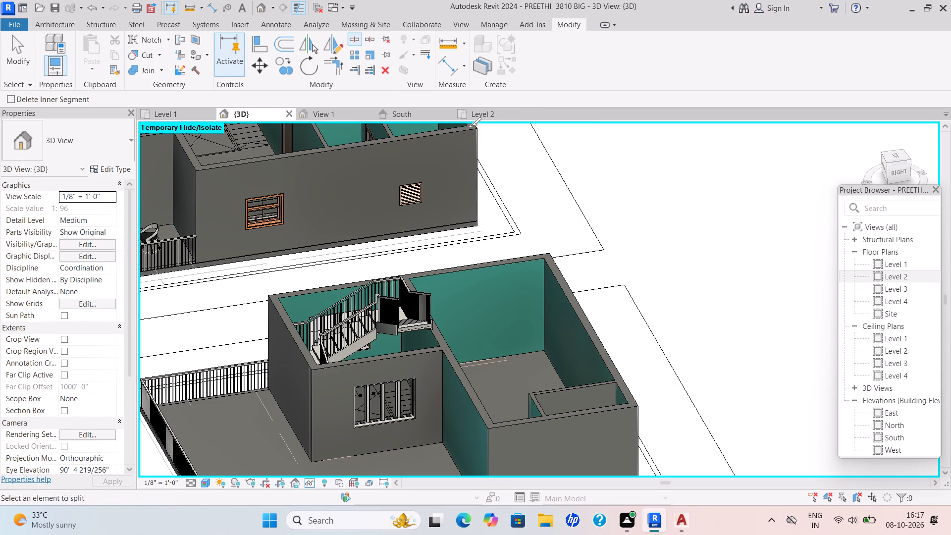
Create a new project material using the image diff c.jpg from Downloads as its appearance, and apply it.
click(56, 23)
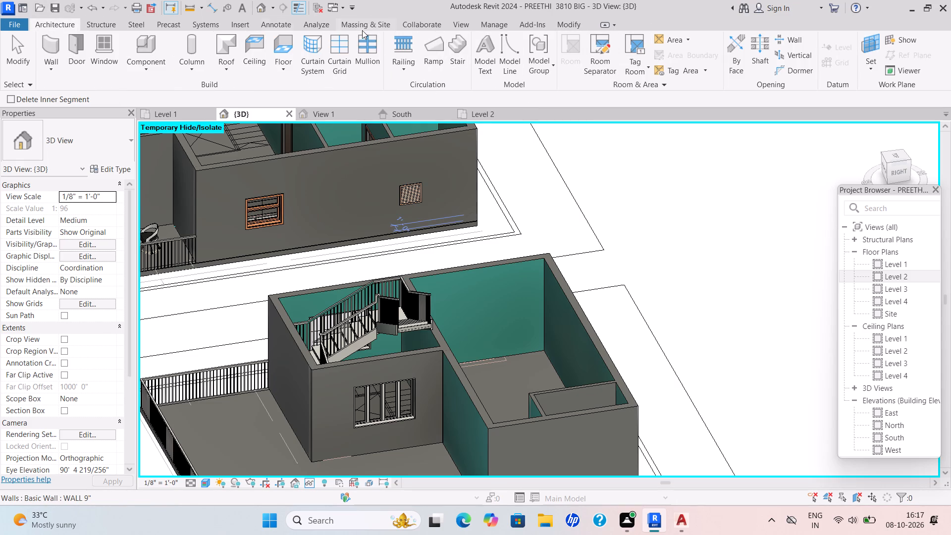
click(487, 25)
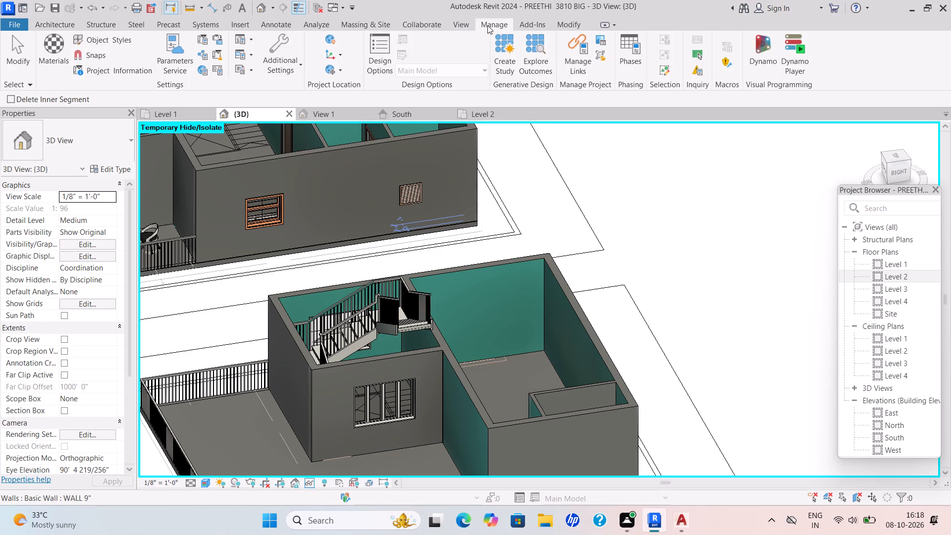
click(56, 55)
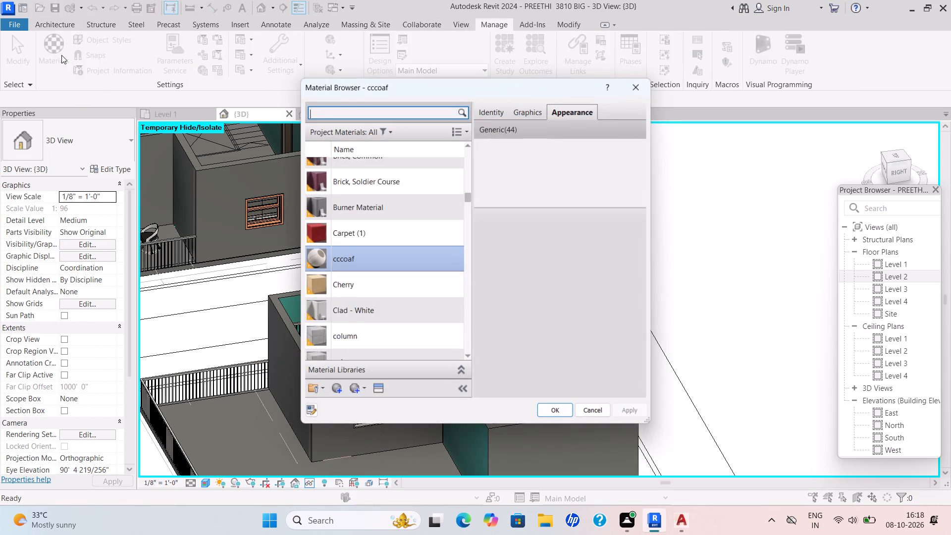
click(340, 391)
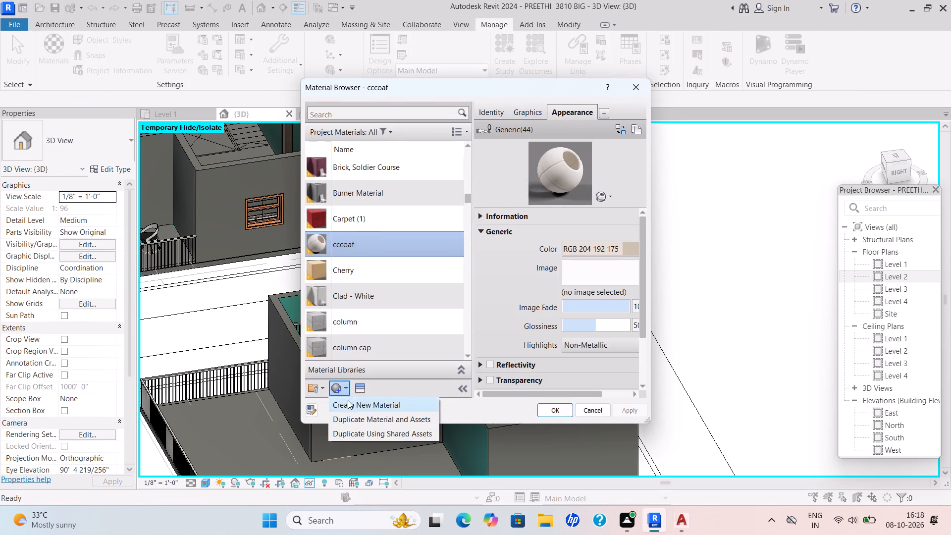
click(348, 402)
click(583, 261)
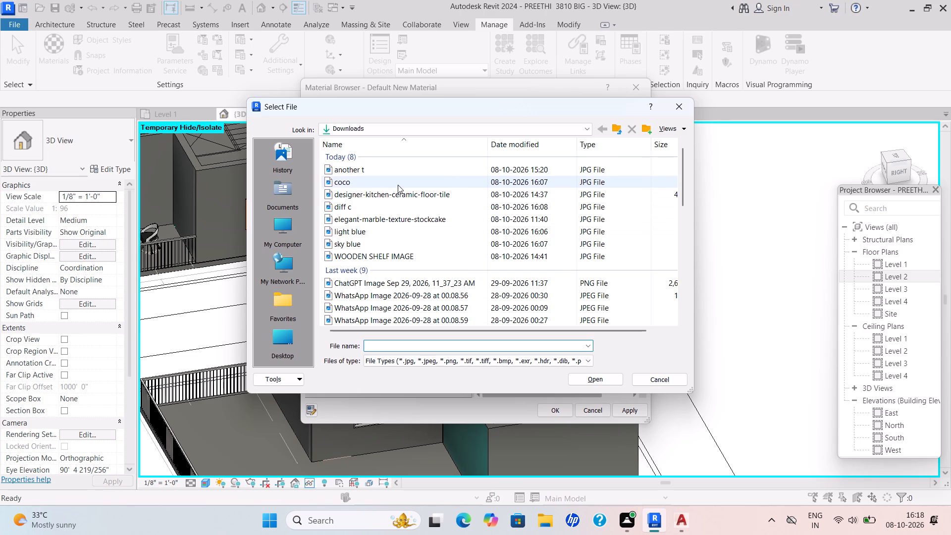
click(382, 206)
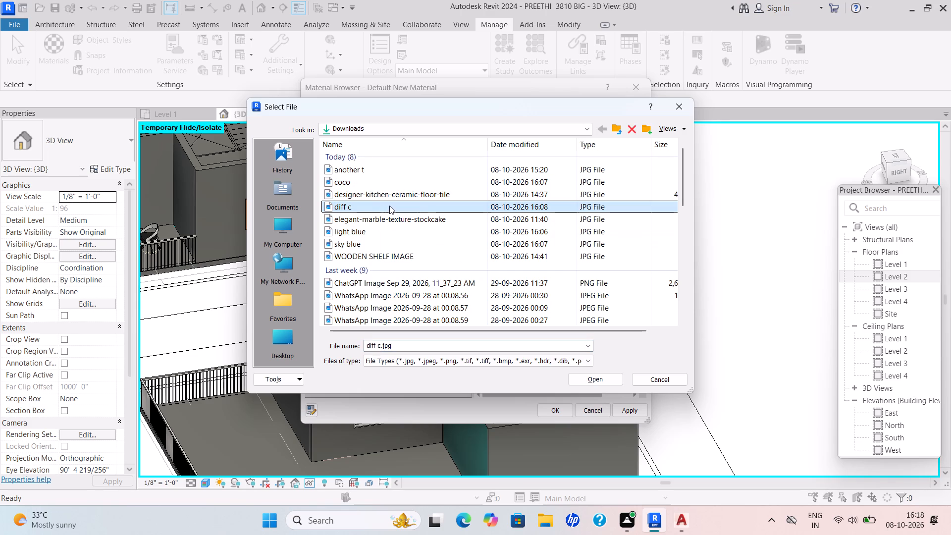
click(599, 377)
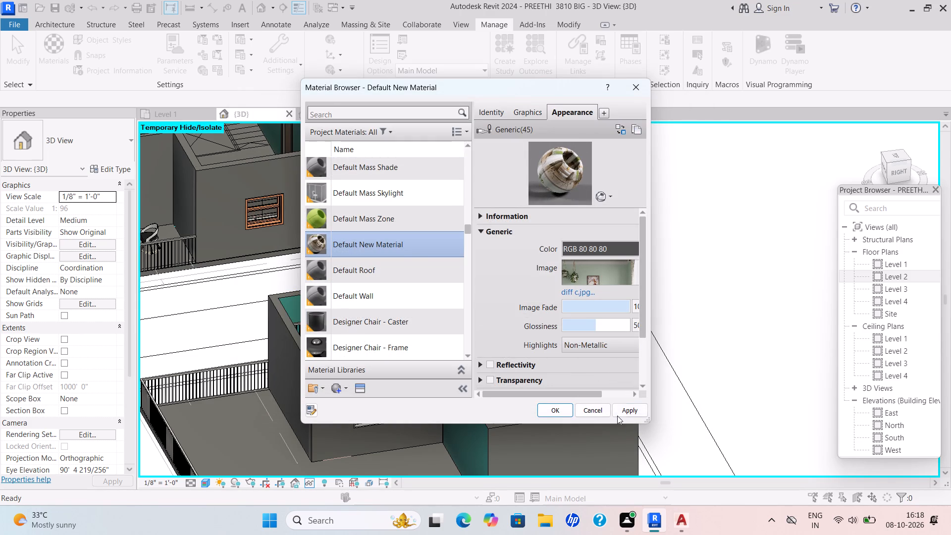
click(630, 406)
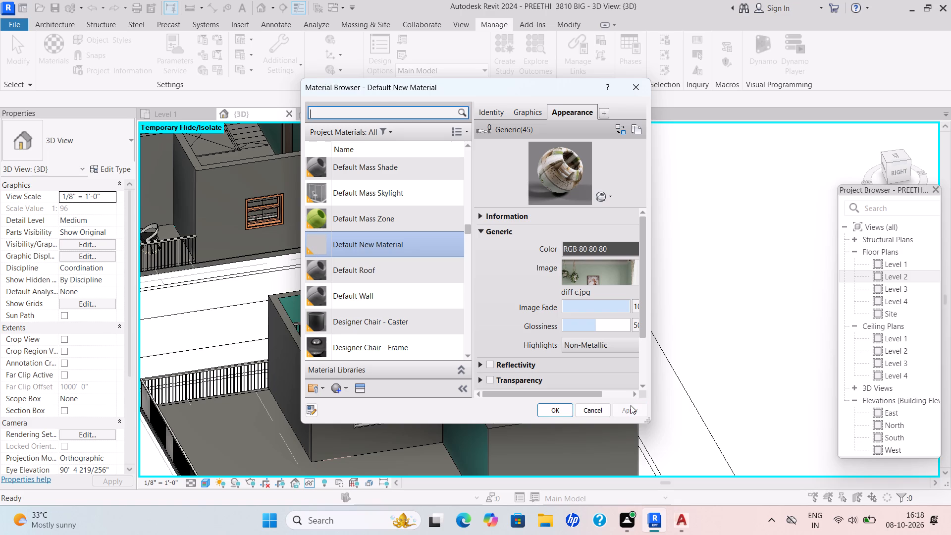
Rename the new material as diff and save the material changes.
right_click(425, 247)
click(466, 297)
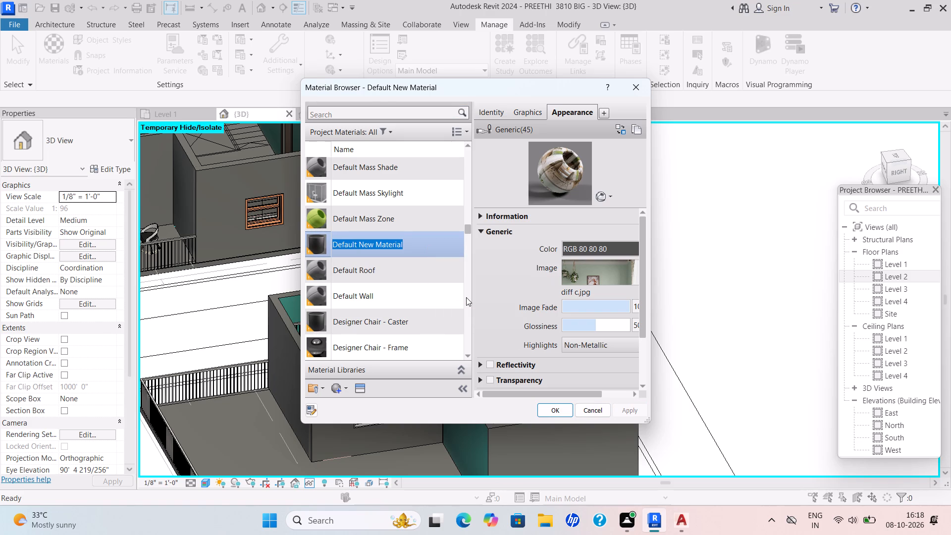
key(BackSpace)
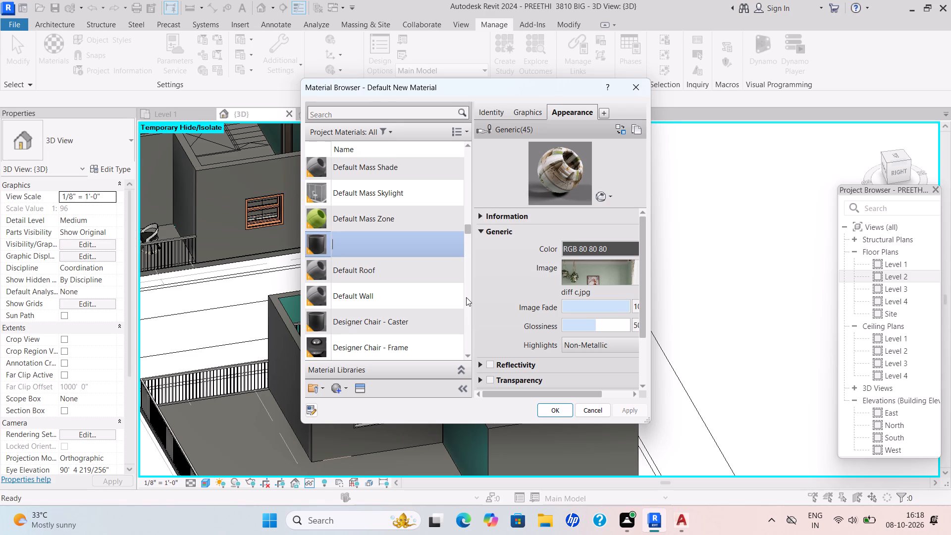
text(diff)
click(557, 411)
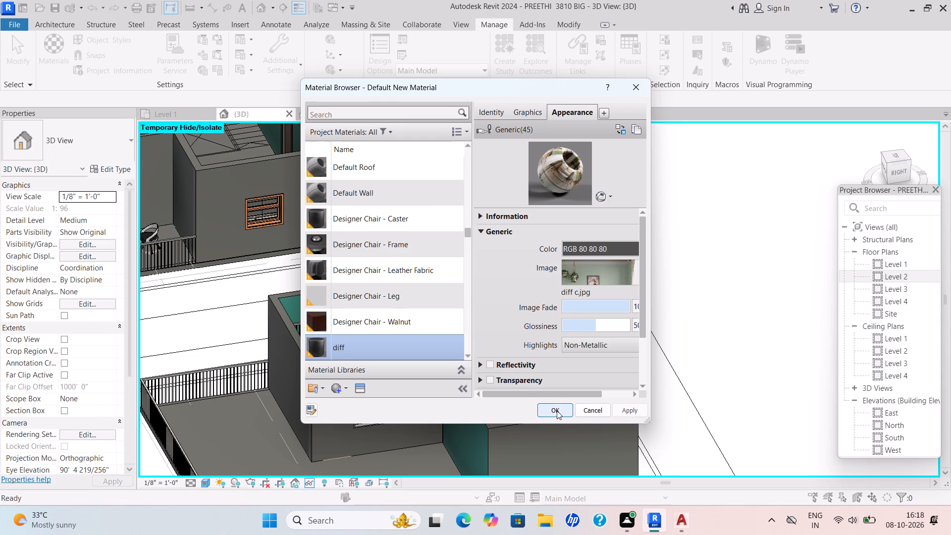
click(625, 412)
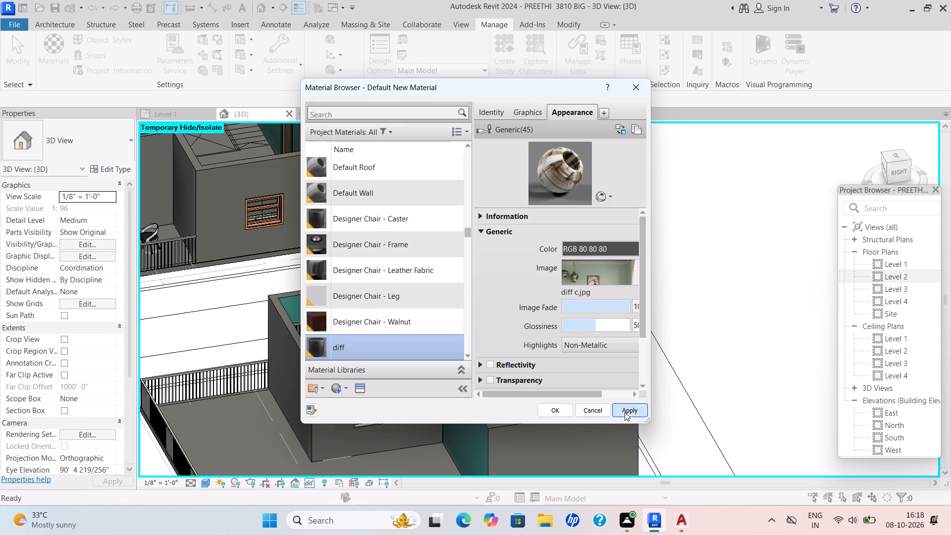
click(570, 407)
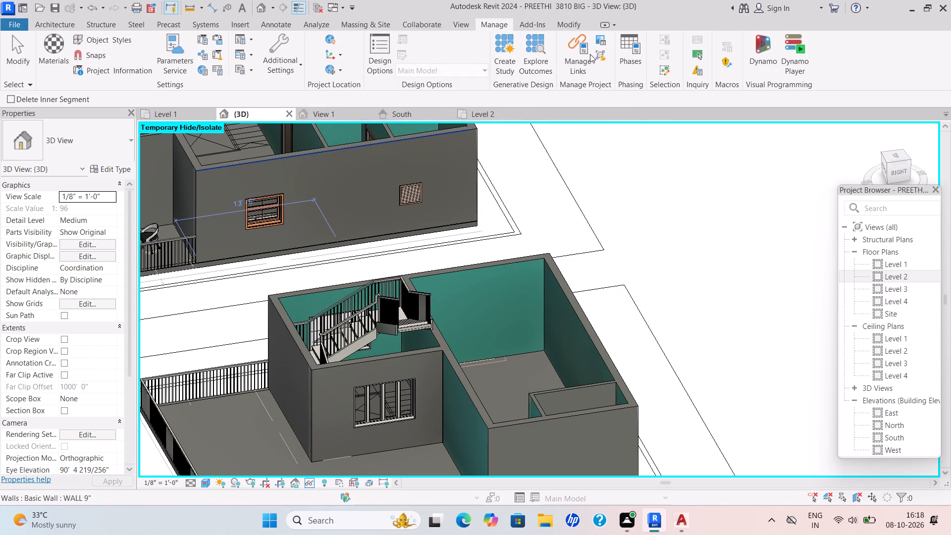
Paint the toilet-side face of the roof-level WALL 4.5" partition and the inner face of the adjoining long WALL 9" with the diff material.
click(575, 24)
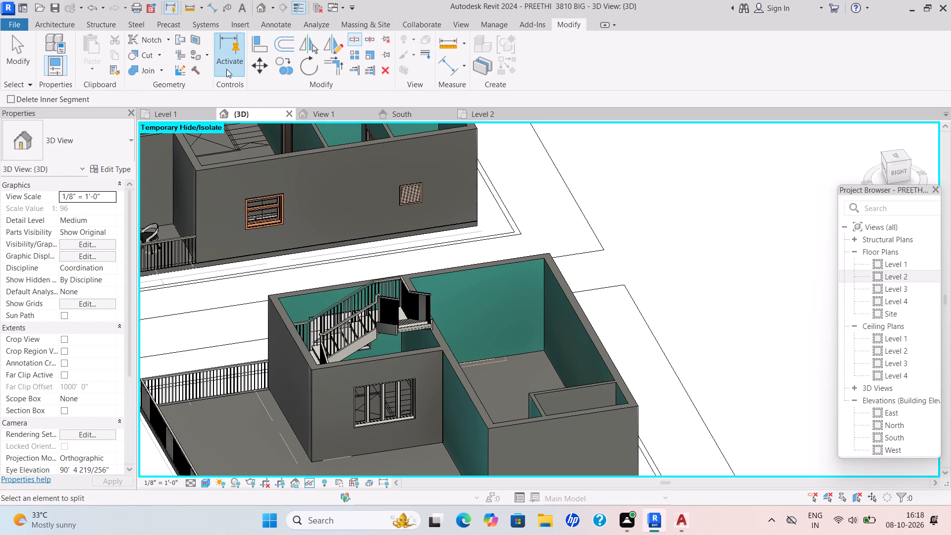
click(209, 53)
click(211, 68)
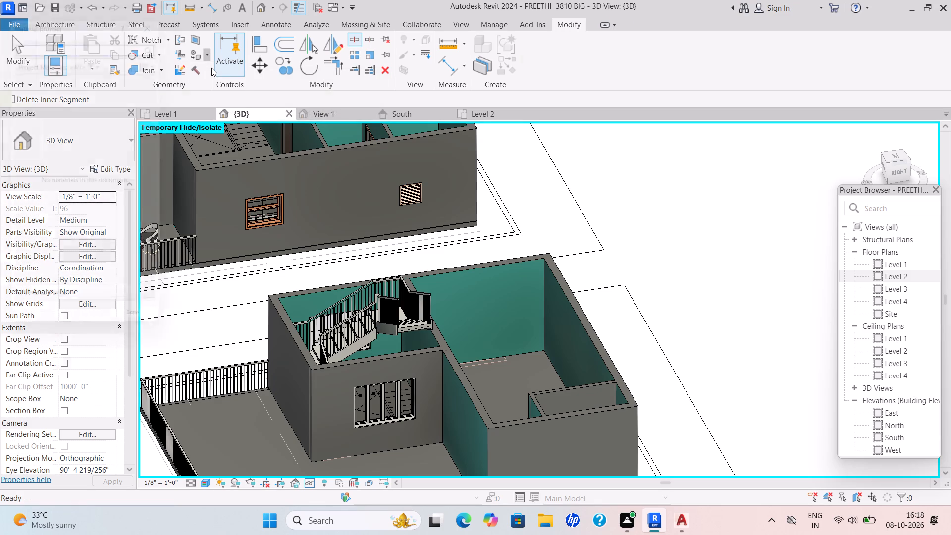
scroll(100, 182, up, 9)
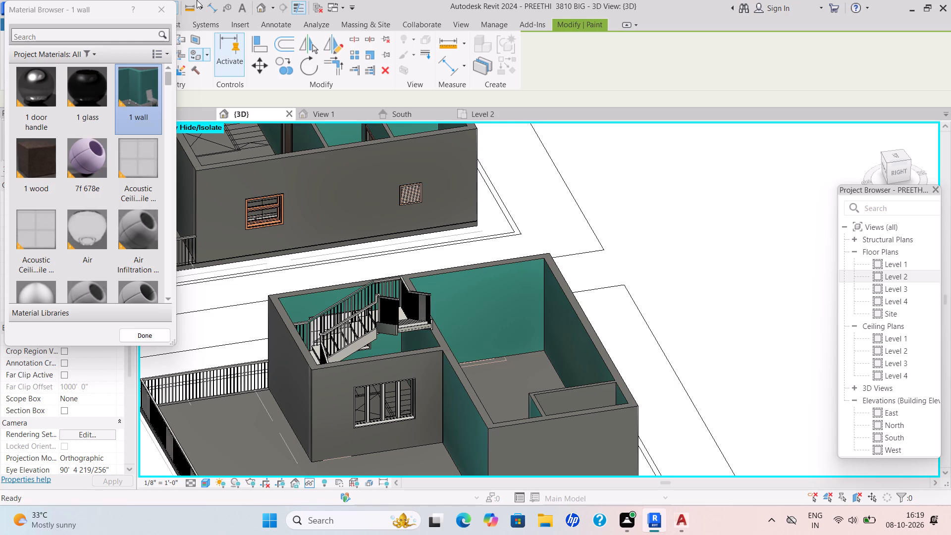
scroll(111, 156, down, 10)
scroll(110, 160, down, 12)
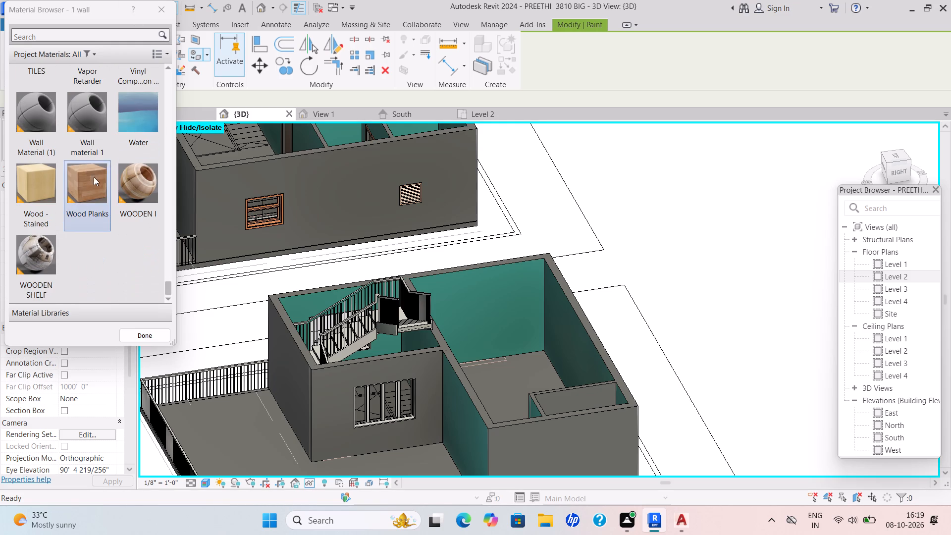
scroll(90, 197, up, 20)
scroll(90, 197, up, 1)
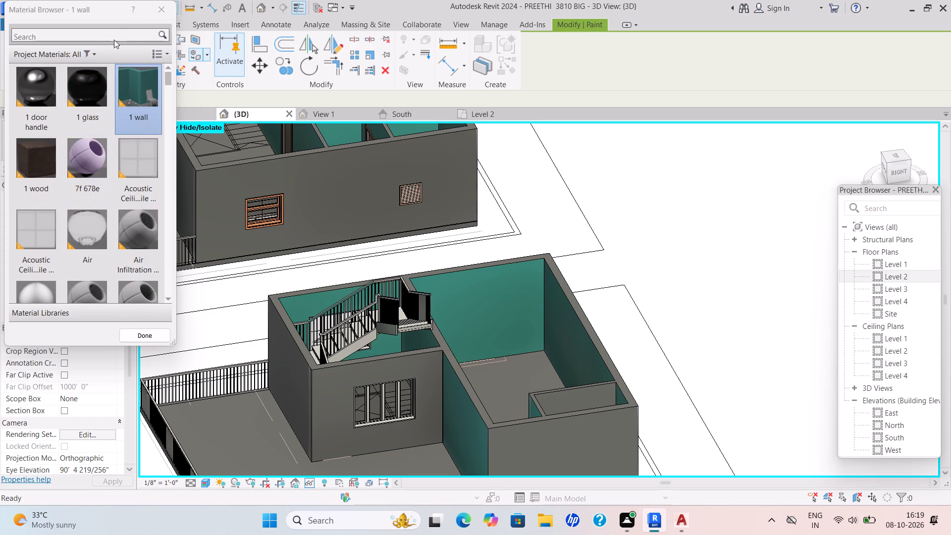
click(108, 33)
key(d)
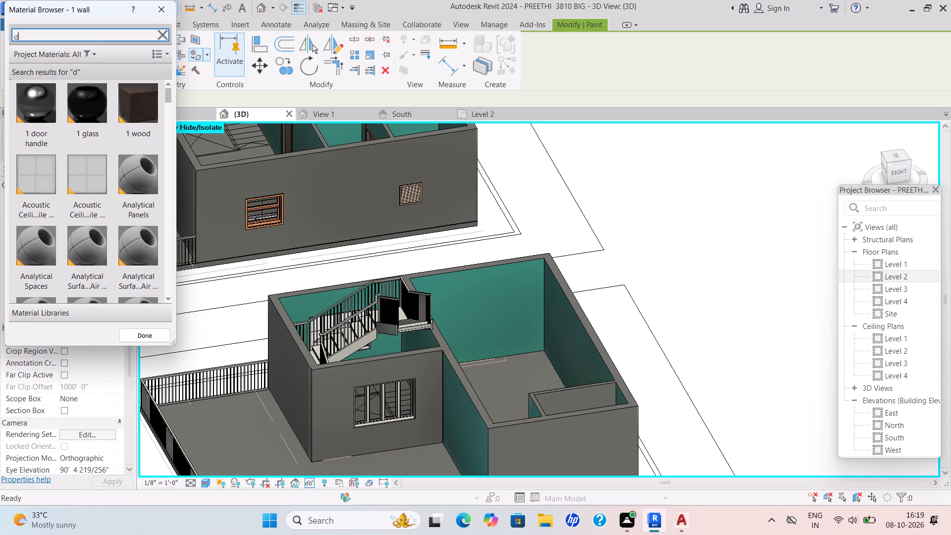
text(iff)
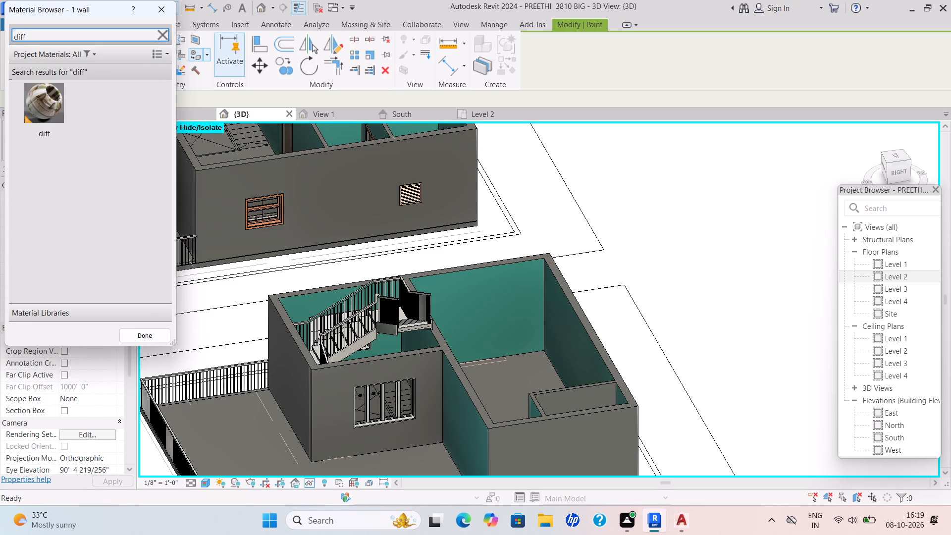
click(55, 117)
scroll(554, 425, down, 4)
shift+middle_drag(525, 456, 663, 423)
shift+scroll(687, 390, up, 1)
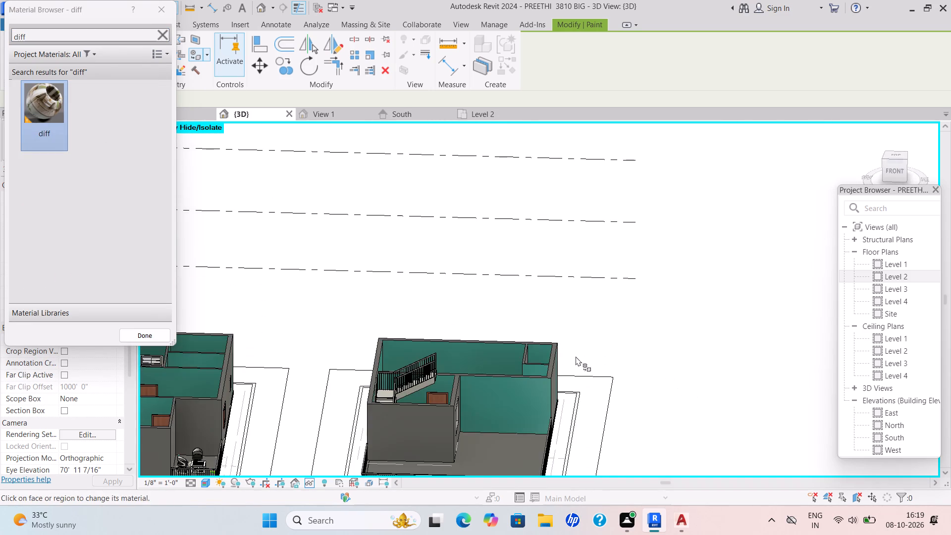
shift+middle_drag(574, 364, 581, 433)
scroll(567, 387, up, 1)
middle_drag(563, 390, 448, 478)
scroll(496, 436, up, 4)
scroll(583, 377, up, 3)
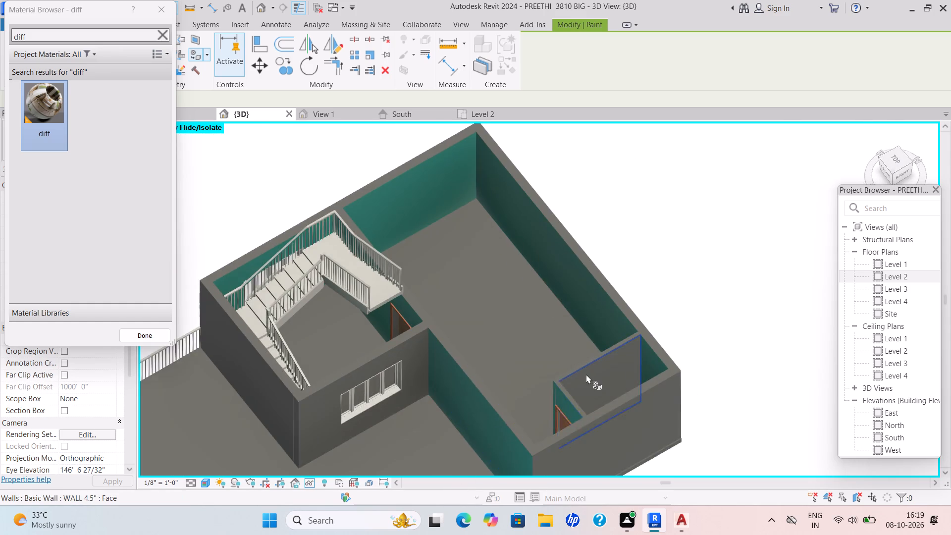
scroll(586, 374, up, 1)
click(586, 374)
click(703, 342)
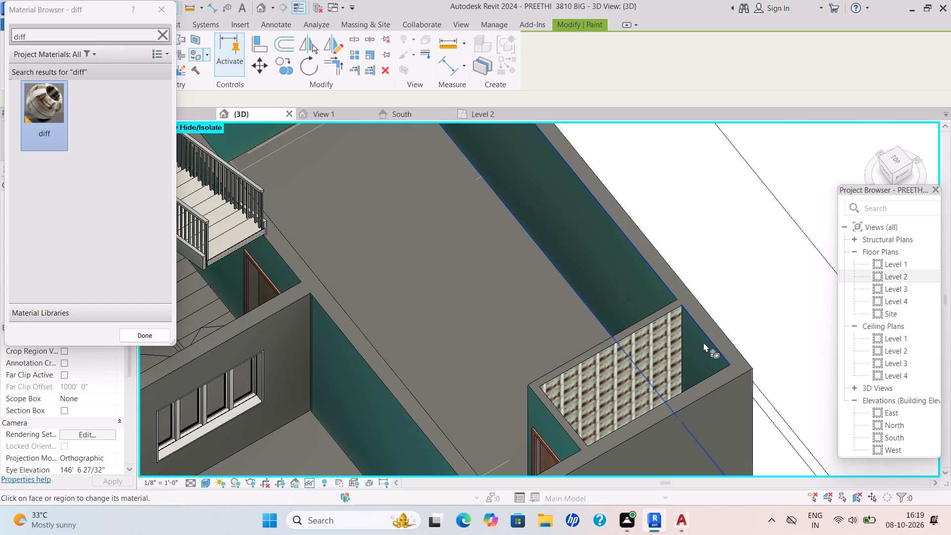
Paint the inner face of the WALL 9" at the toilet's outer end with the diff material.
scroll(703, 342, down, 2)
middle_drag(660, 358, 668, 366)
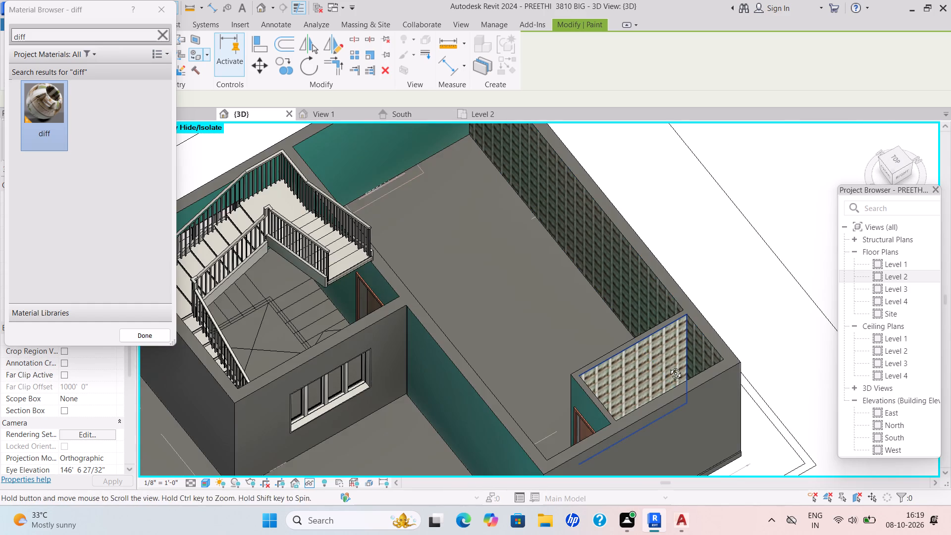
middle_drag(668, 366, 784, 275)
scroll(495, 218, up, 1)
middle_drag(496, 235, 597, 254)
scroll(271, 165, up, 4)
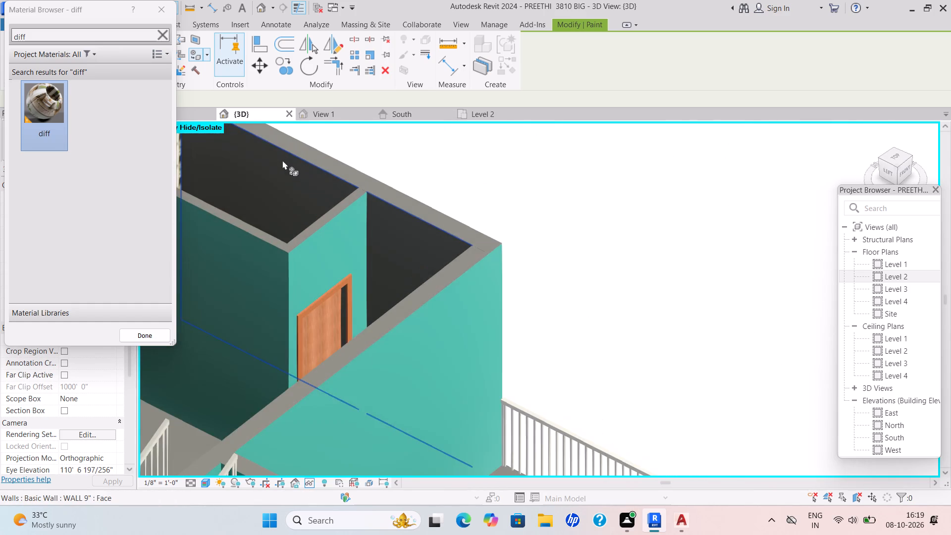
click(284, 159)
Paint the toilet-side face of the WALL 4.5" that holds the toilet door with the diff material.
scroll(330, 188, down, 2)
shift+middle_drag(332, 203, 257, 362)
middle_drag(433, 305, 377, 352)
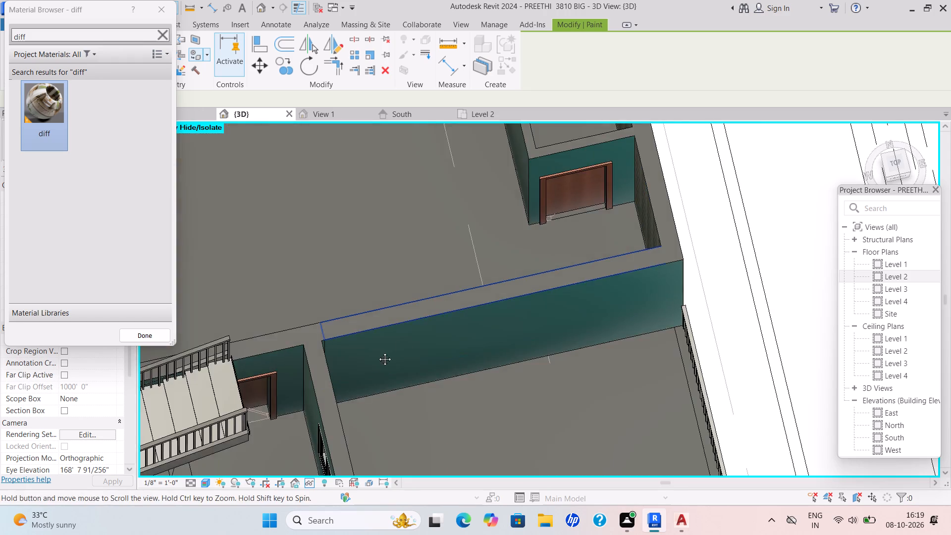
middle_drag(377, 352, 357, 367)
scroll(357, 367, down, 1)
middle_drag(412, 337, 263, 355)
scroll(281, 347, down, 2)
middle_drag(279, 352, 202, 135)
shift+middle_drag(374, 333, 227, 219)
shift+scroll(227, 217, up, 1)
scroll(258, 234, down, 4)
middle_drag(312, 196, 453, 114)
scroll(451, 122, up, 7)
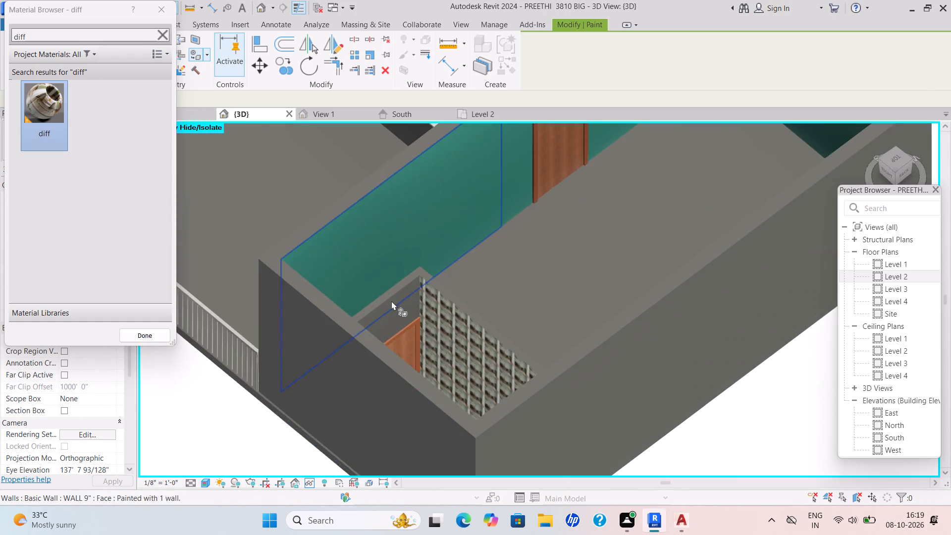
scroll(391, 301, up, 2)
click(391, 302)
Check the toilet, home theater and terrace walls around the block for the extent of the diff finish, and finish painting.
scroll(403, 306, down, 4)
shift+middle_drag(426, 369, 565, 397)
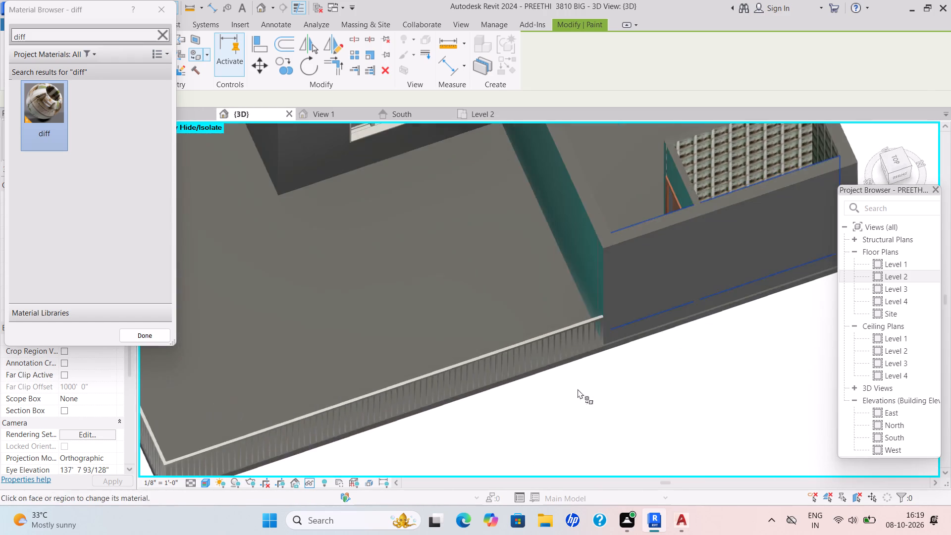
scroll(579, 387, up, 1)
middle_drag(595, 326, 683, 337)
middle_drag(600, 158, 358, 308)
shift+middle_drag(403, 323, 506, 321)
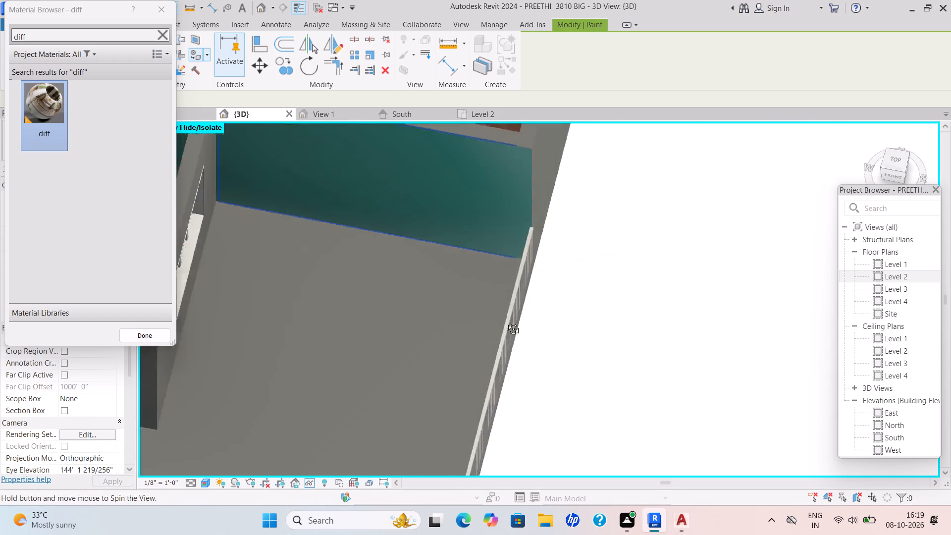
shift+middle_drag(506, 321, 504, 323)
middle_drag(533, 212, 570, 406)
scroll(568, 402, down, 4)
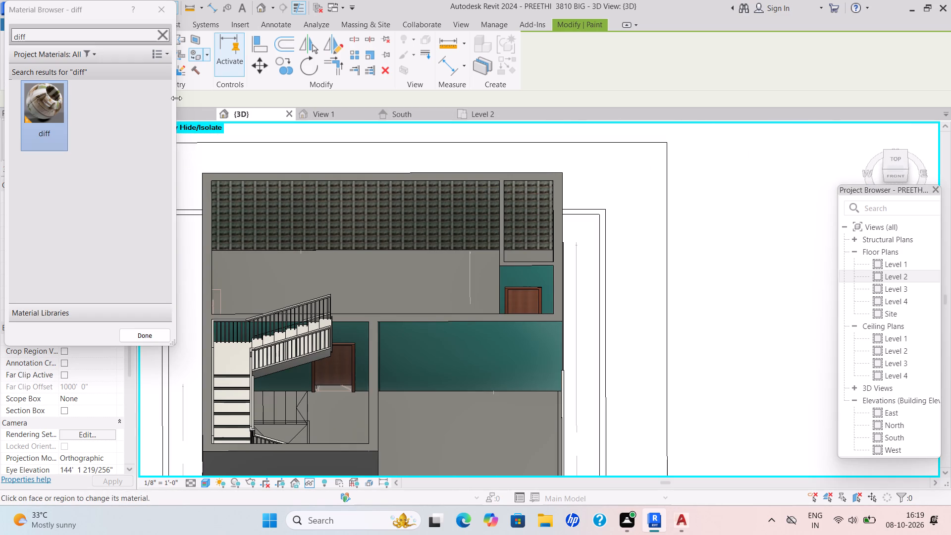
click(172, 13)
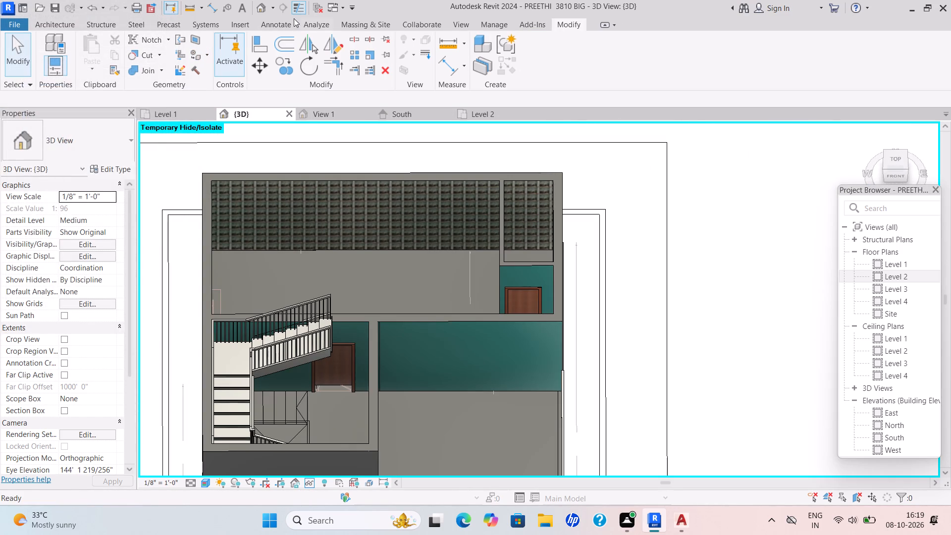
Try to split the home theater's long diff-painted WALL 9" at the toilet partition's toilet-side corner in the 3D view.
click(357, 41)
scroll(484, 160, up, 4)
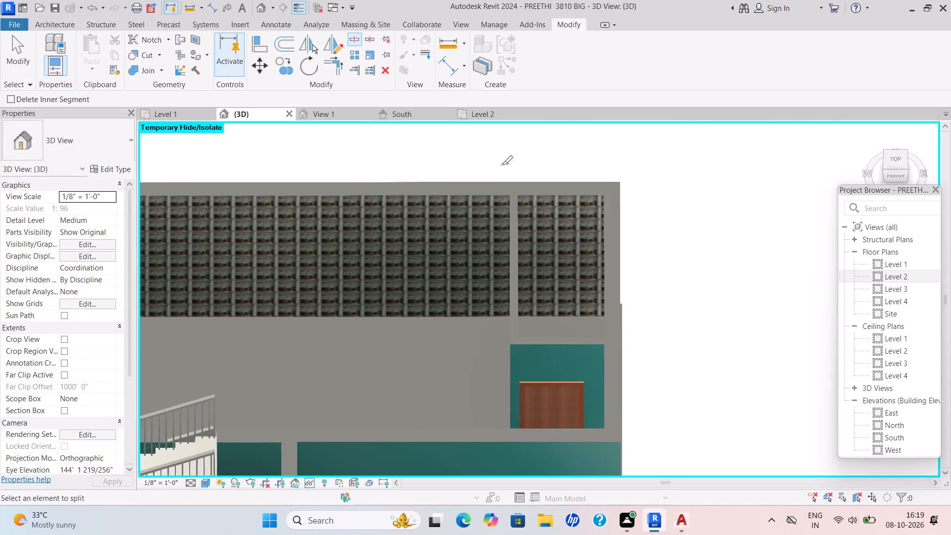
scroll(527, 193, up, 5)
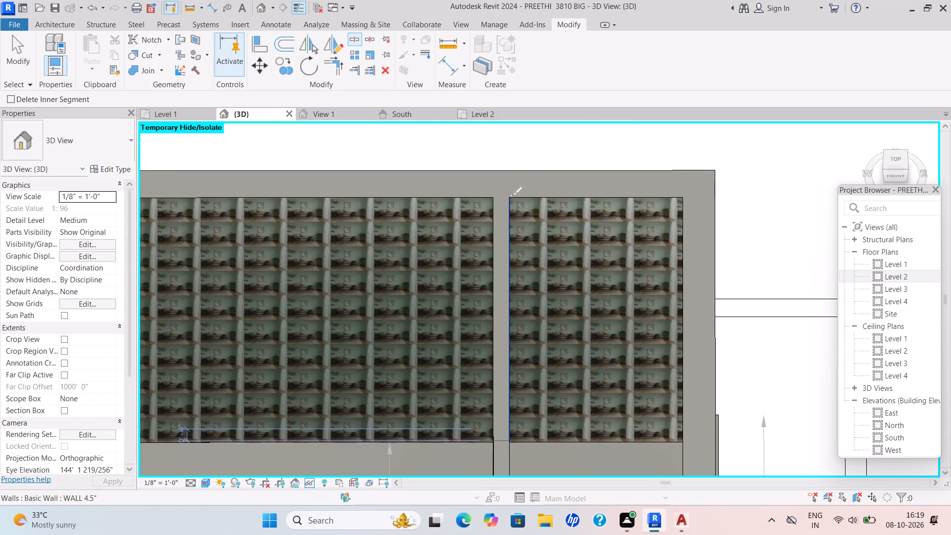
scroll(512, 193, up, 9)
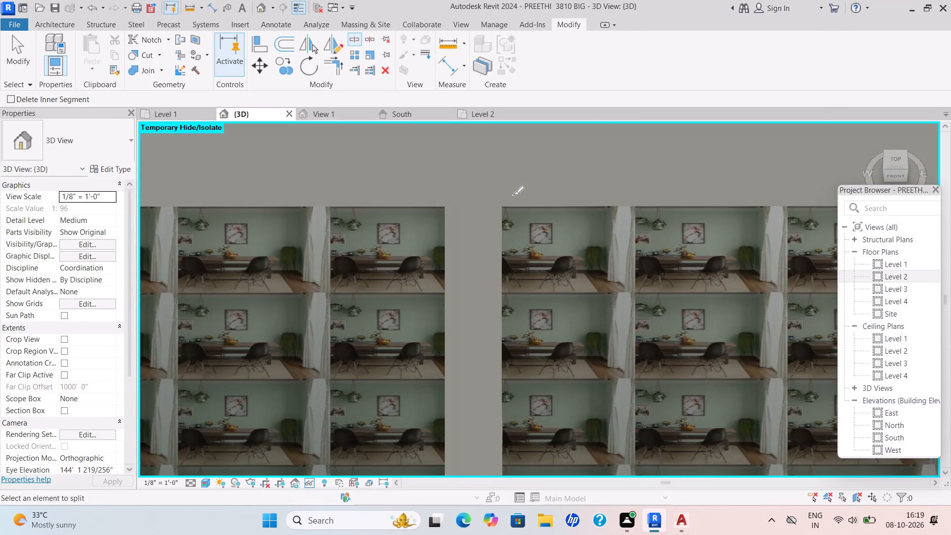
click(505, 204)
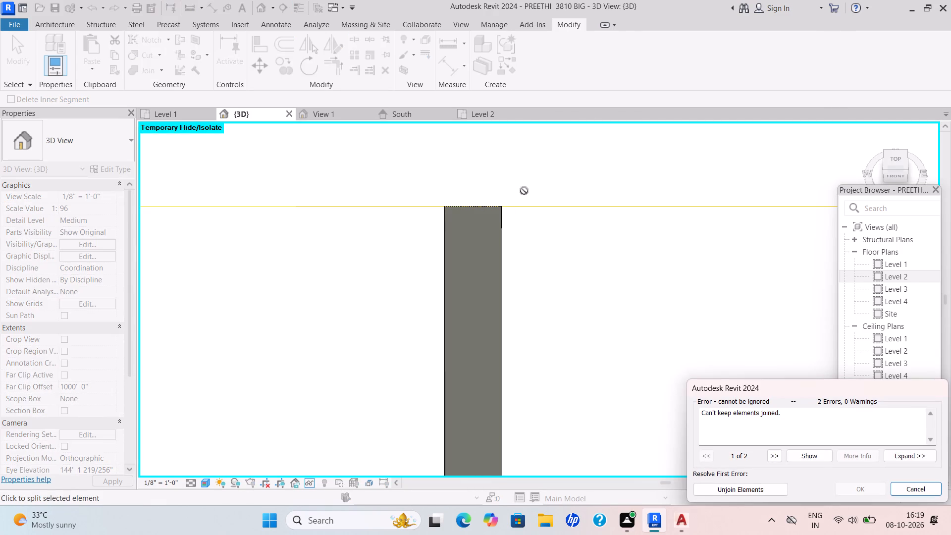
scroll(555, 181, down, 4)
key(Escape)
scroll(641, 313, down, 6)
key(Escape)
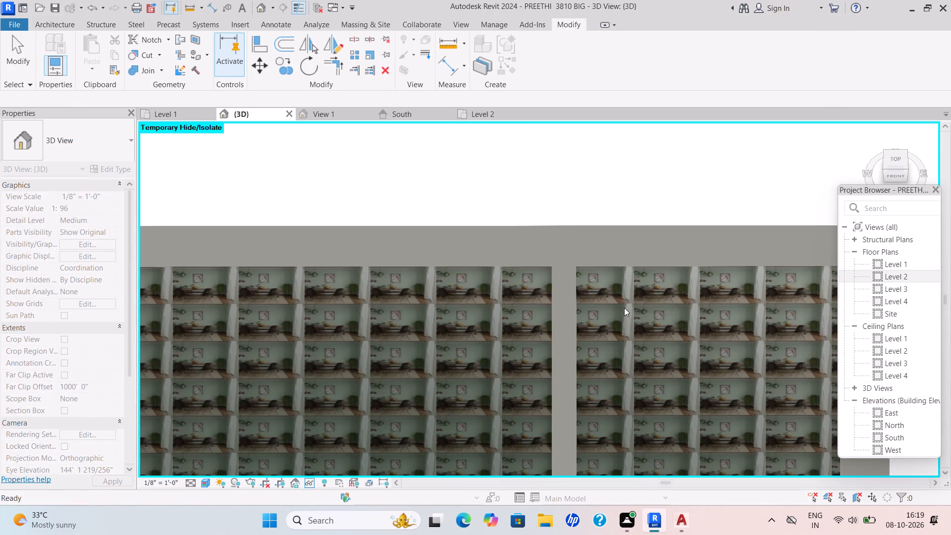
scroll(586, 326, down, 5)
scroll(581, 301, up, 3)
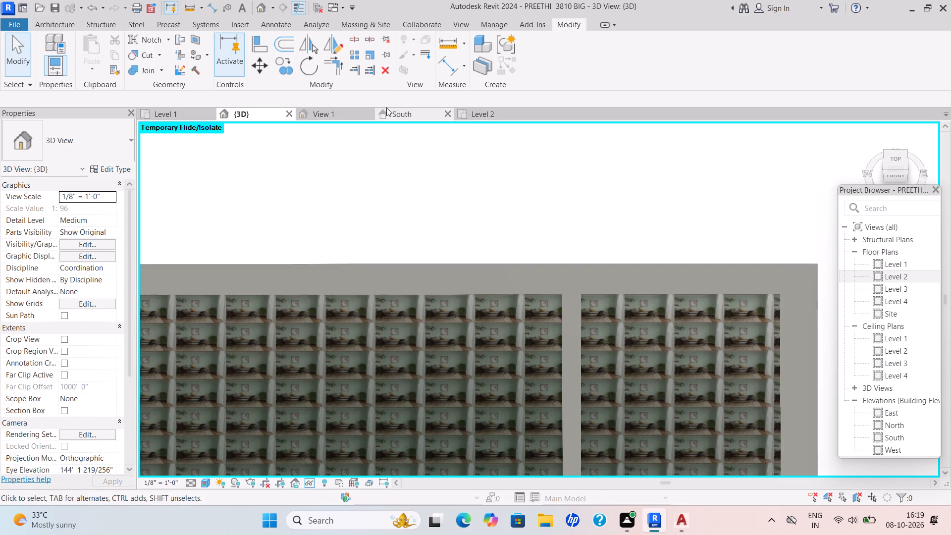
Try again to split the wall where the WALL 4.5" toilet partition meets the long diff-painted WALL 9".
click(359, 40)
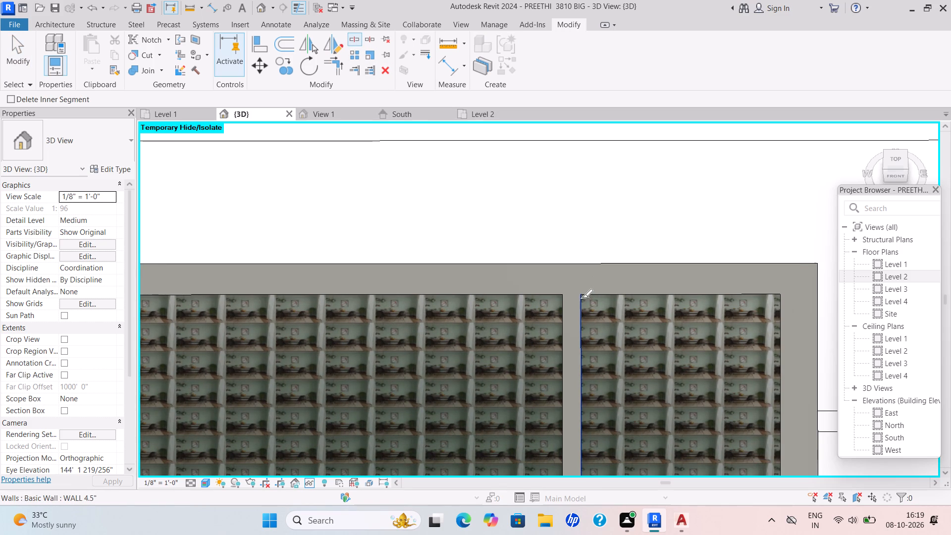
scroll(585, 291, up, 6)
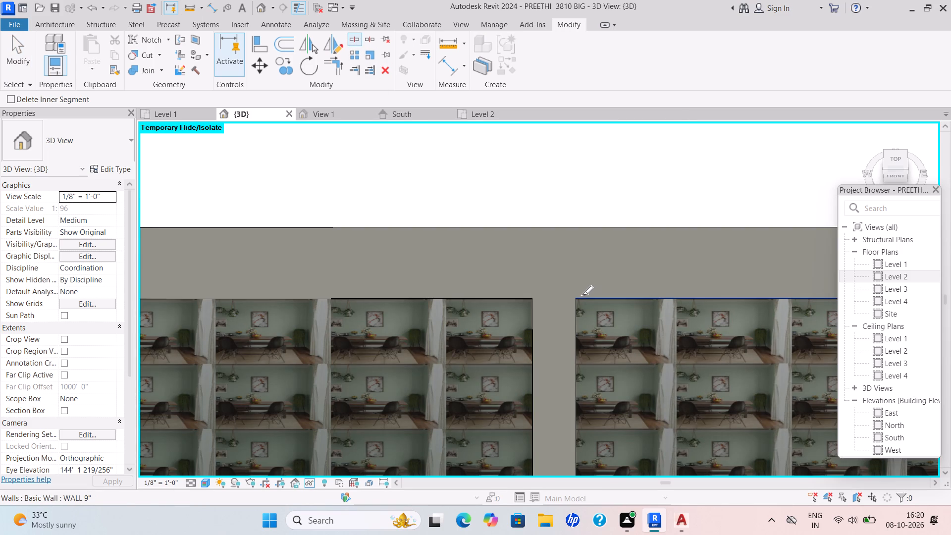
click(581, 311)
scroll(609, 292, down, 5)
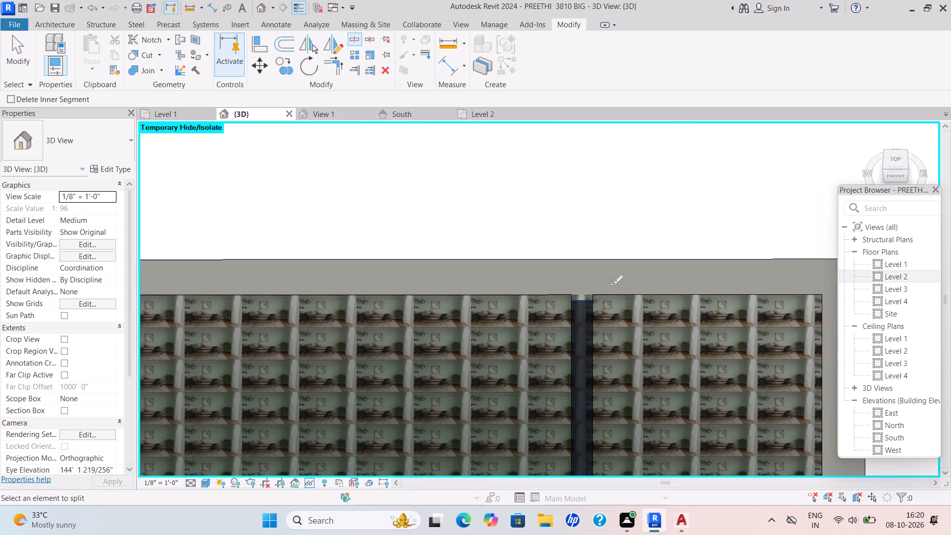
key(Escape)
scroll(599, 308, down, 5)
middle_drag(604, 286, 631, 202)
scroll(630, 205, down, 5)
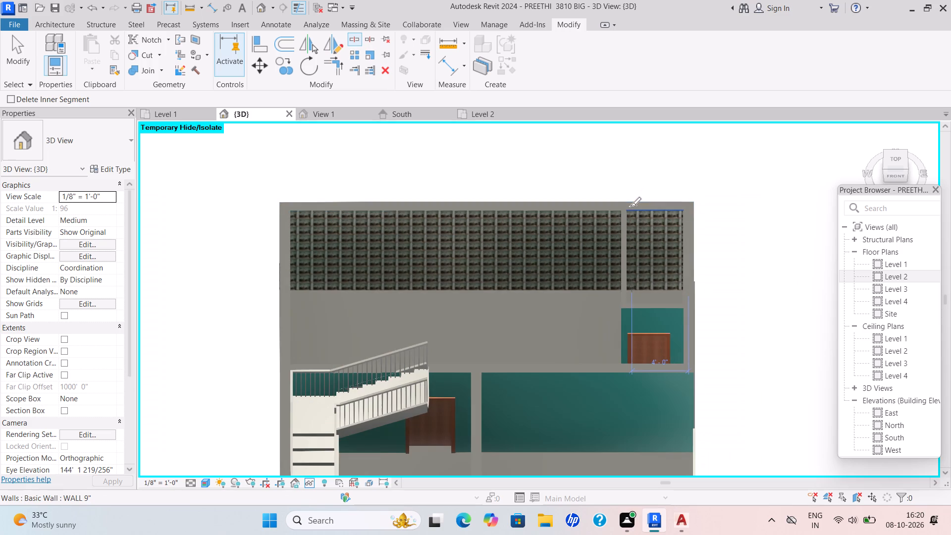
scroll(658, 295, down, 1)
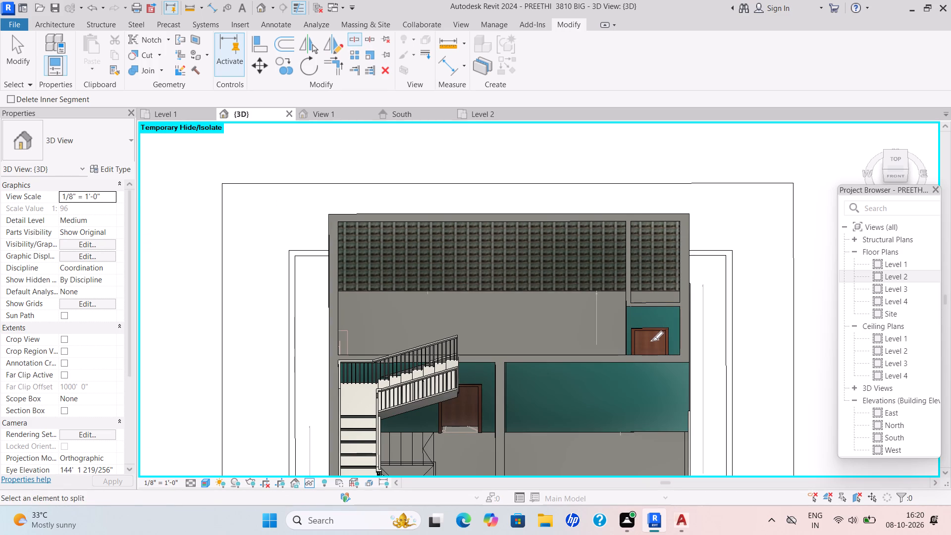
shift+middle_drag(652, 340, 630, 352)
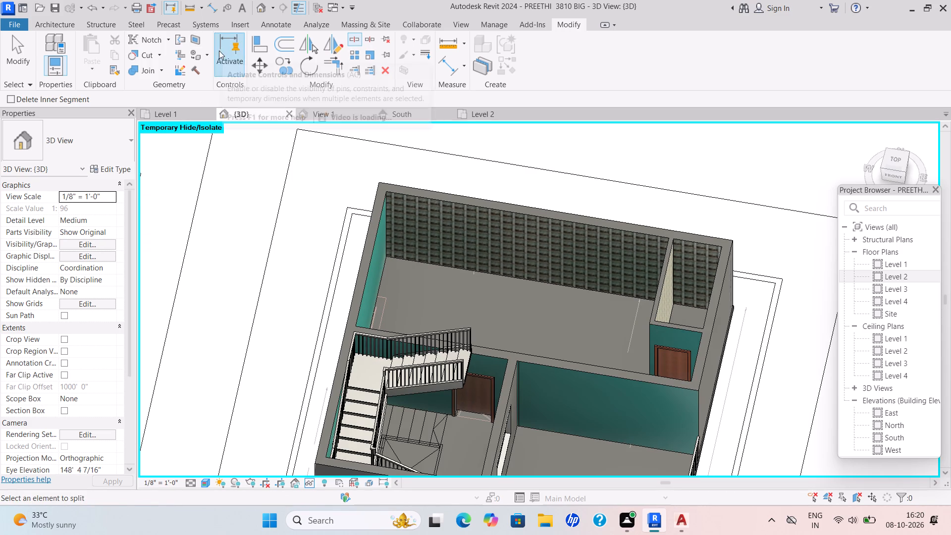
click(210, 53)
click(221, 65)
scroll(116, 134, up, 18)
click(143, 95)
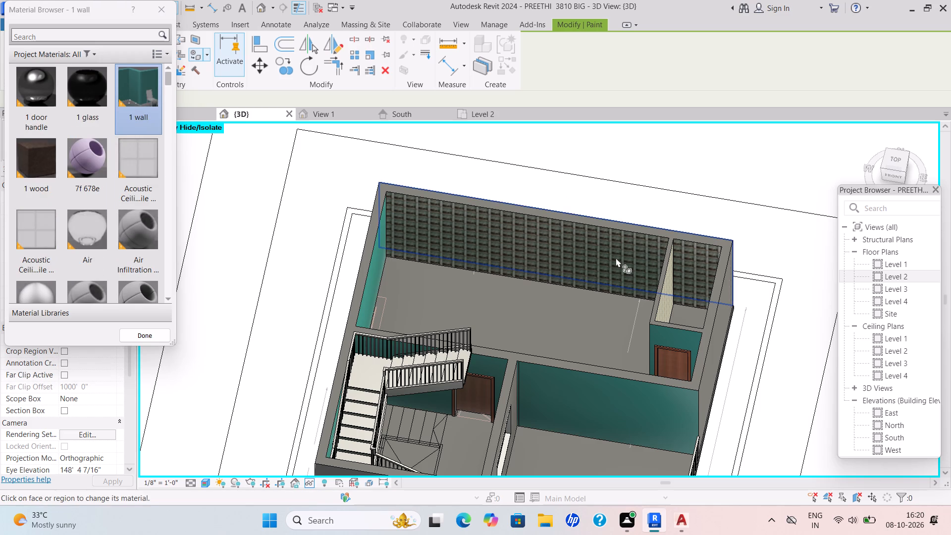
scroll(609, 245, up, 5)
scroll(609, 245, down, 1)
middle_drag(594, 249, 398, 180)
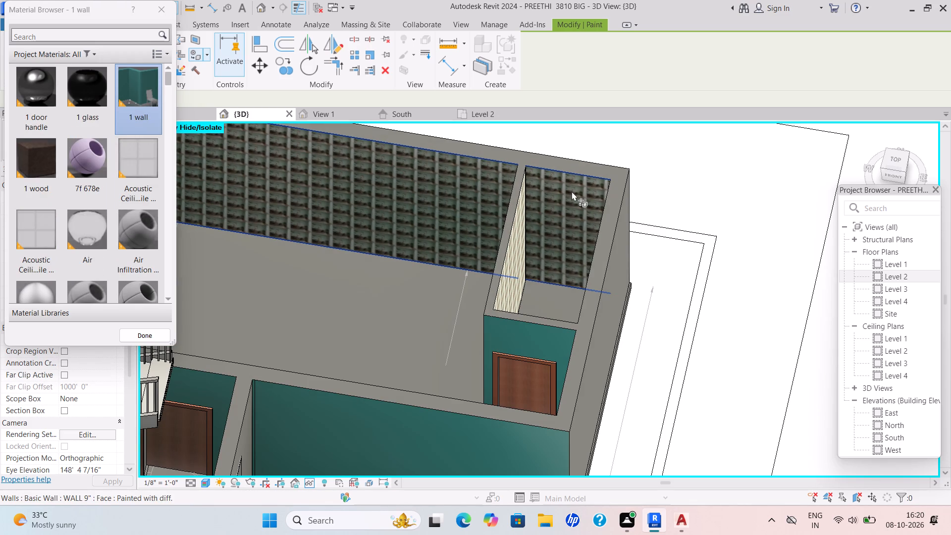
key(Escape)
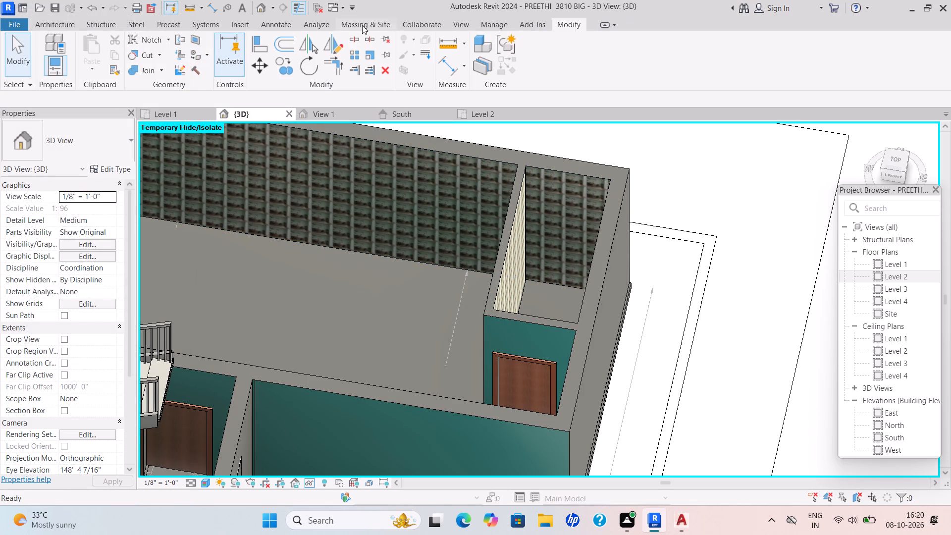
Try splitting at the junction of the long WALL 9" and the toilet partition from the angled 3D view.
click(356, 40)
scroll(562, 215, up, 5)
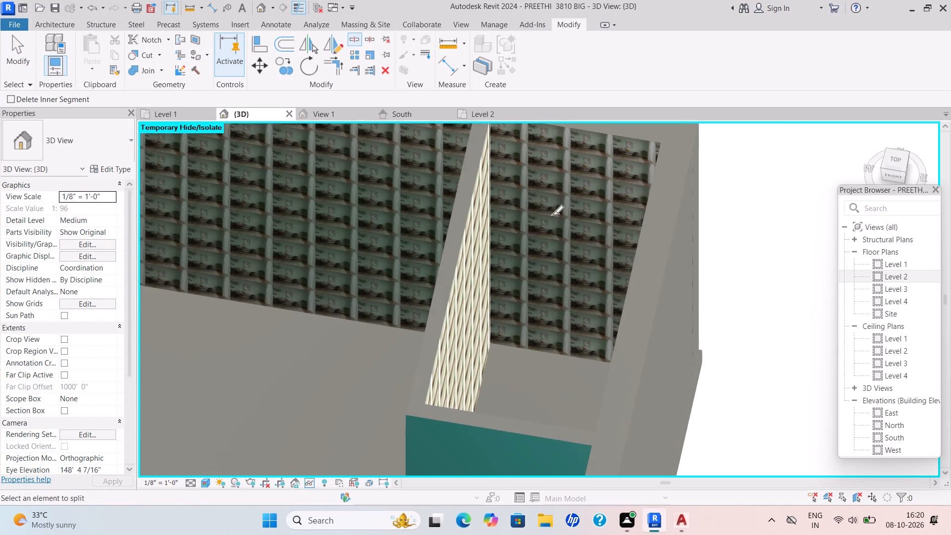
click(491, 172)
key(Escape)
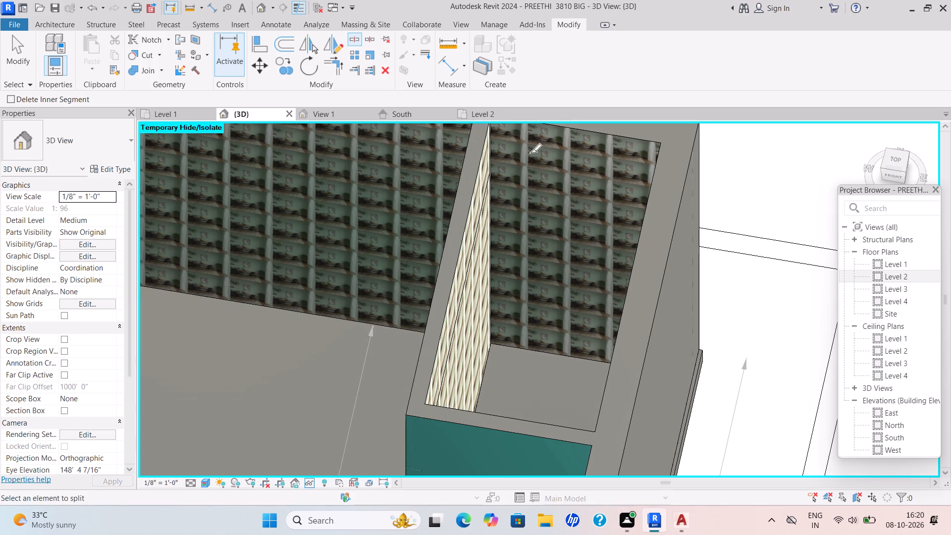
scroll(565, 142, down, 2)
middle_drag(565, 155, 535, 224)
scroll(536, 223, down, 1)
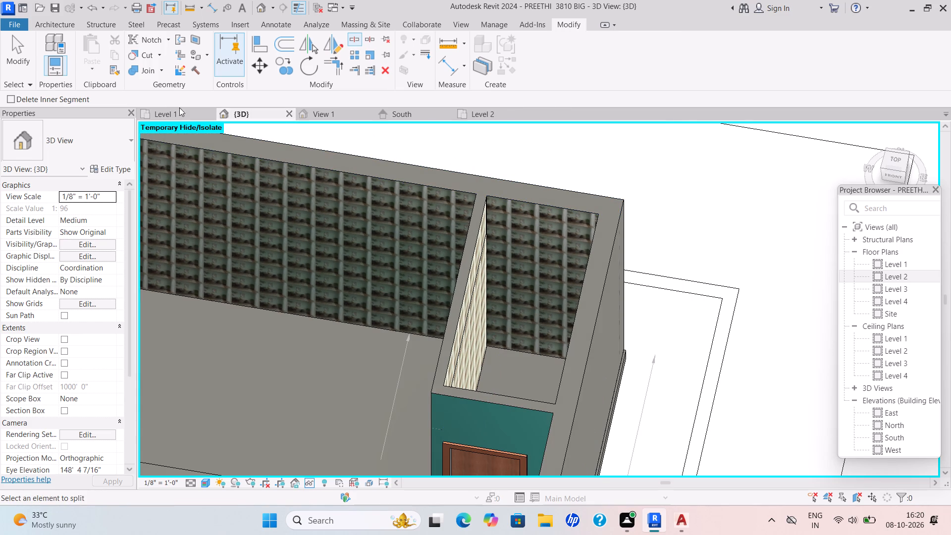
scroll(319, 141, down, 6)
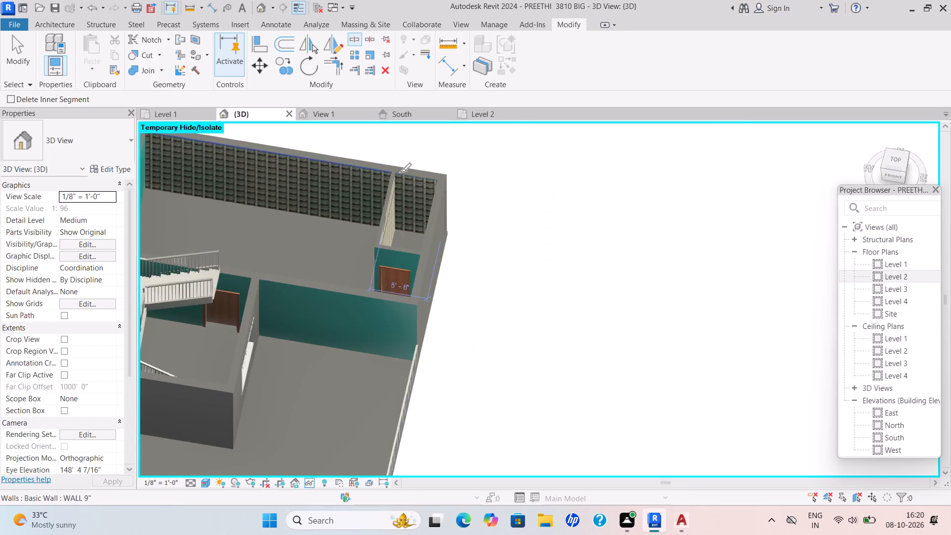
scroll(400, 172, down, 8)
In the Level 1 plan, split the home theater's long WALL 9" at the toilet-side face of the toilet partition.
click(185, 117)
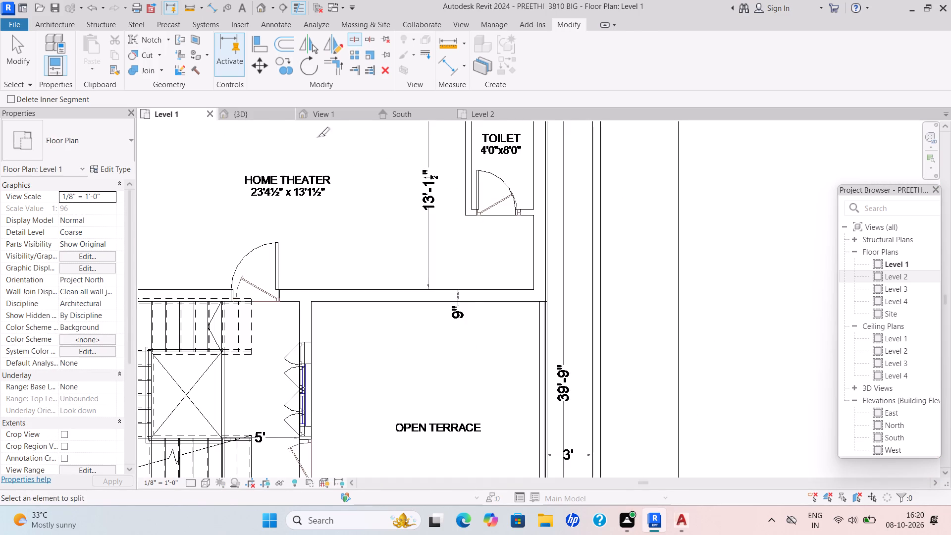
scroll(590, 213, down, 2)
middle_drag(590, 229, 579, 271)
scroll(495, 155, up, 2)
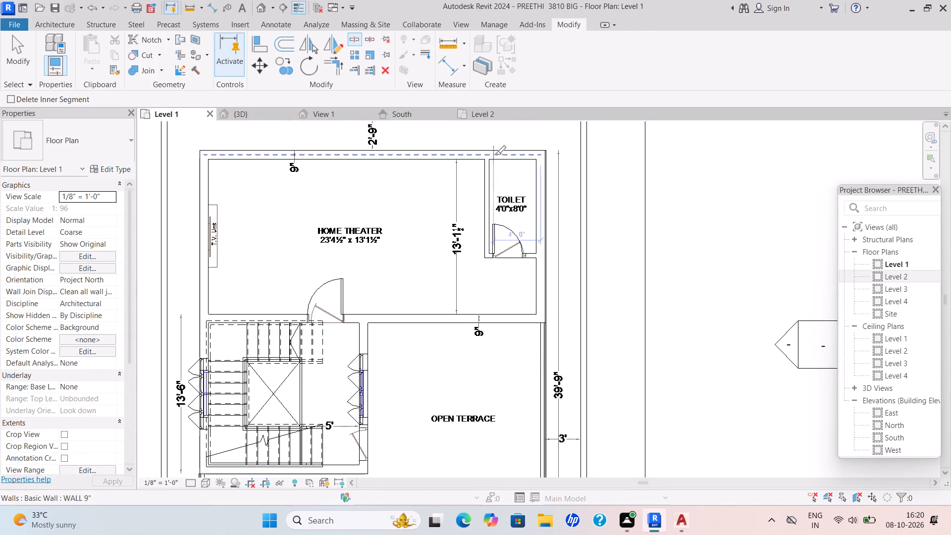
scroll(495, 155, up, 8)
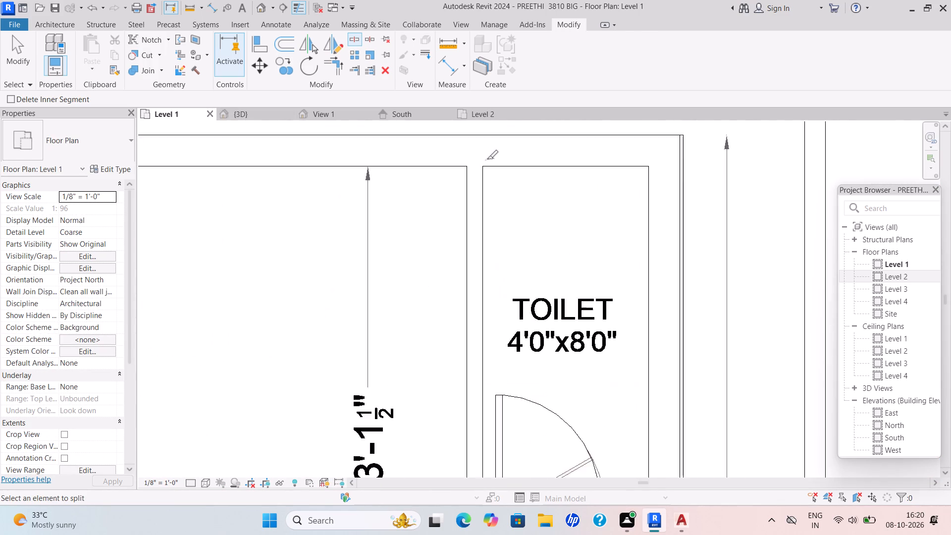
scroll(487, 159, up, 3)
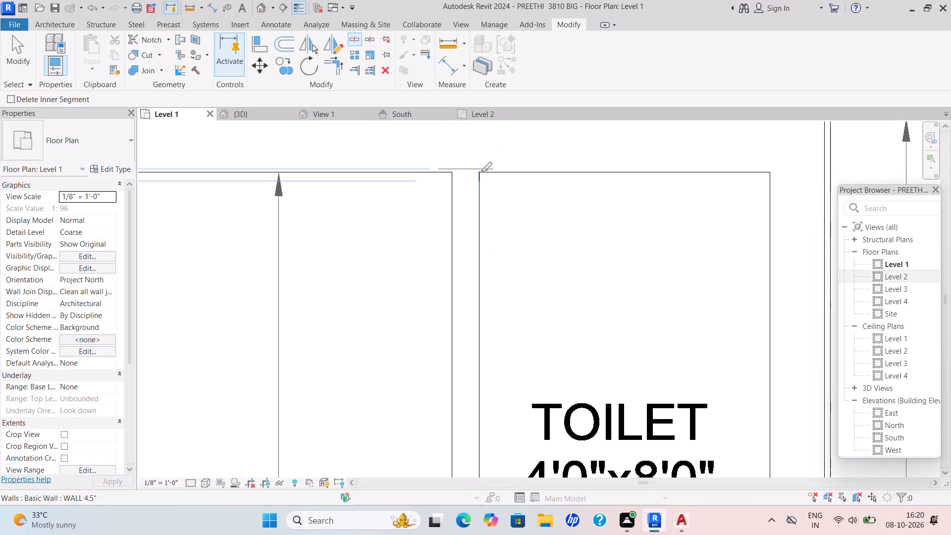
scroll(480, 170, up, 4)
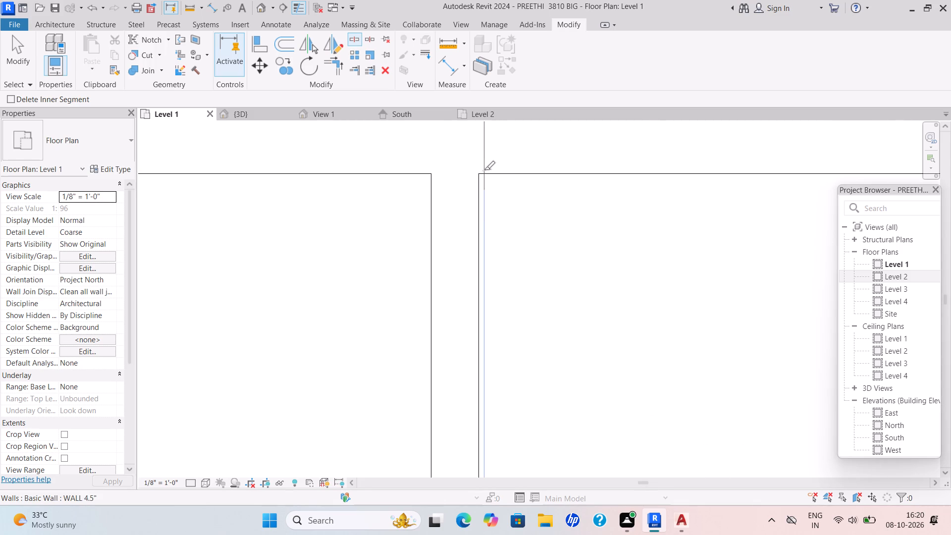
click(486, 168)
key(Escape)
scroll(602, 157, down, 5)
middle_drag(601, 162, 571, 212)
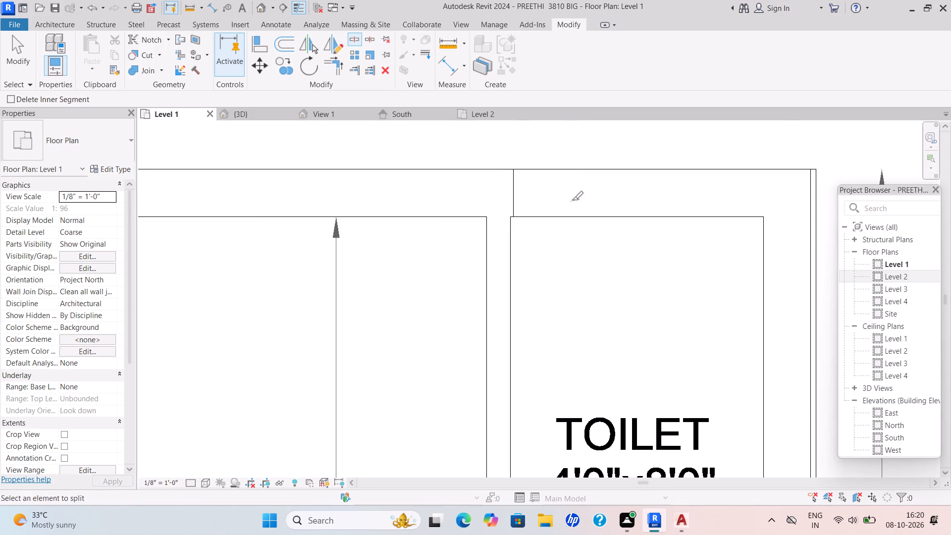
scroll(454, 160, down, 12)
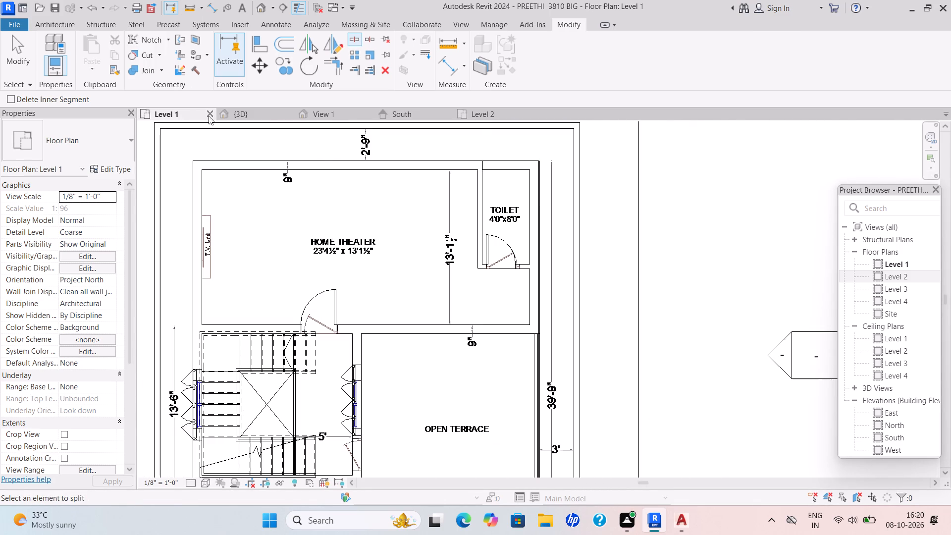
In the 3D view, paint the home theater part of the split WALL 9" with the 1 wall material.
click(249, 116)
scroll(435, 198, up, 5)
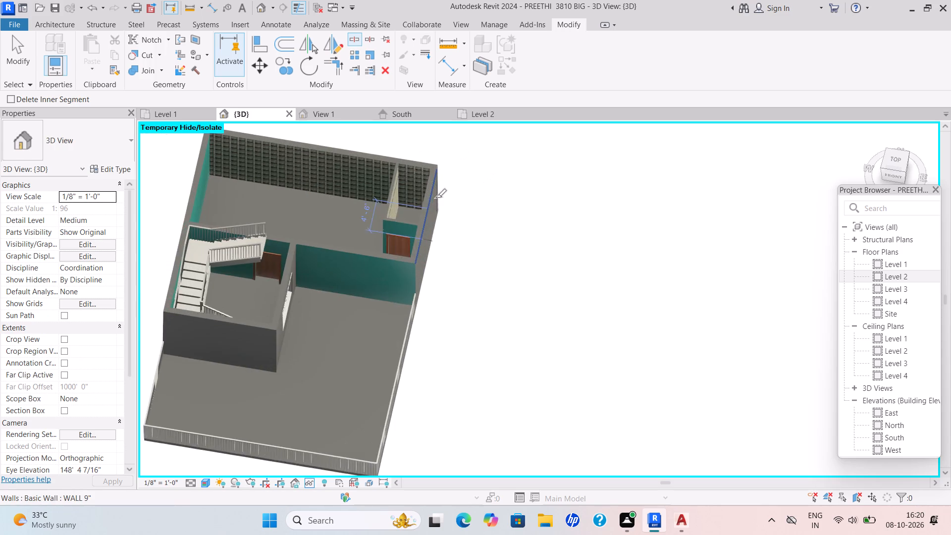
scroll(394, 205, up, 2)
key(Escape)
middle_drag(398, 191, 456, 219)
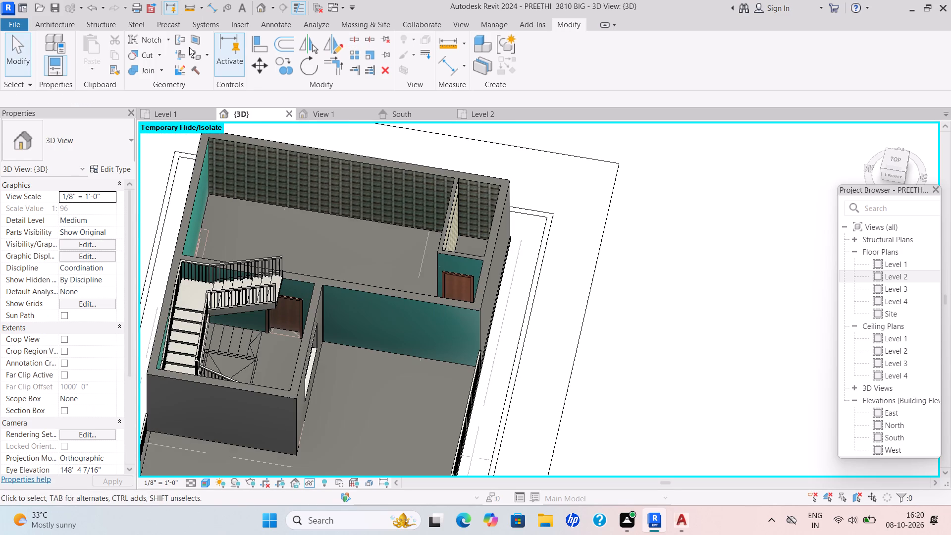
click(205, 57)
click(219, 82)
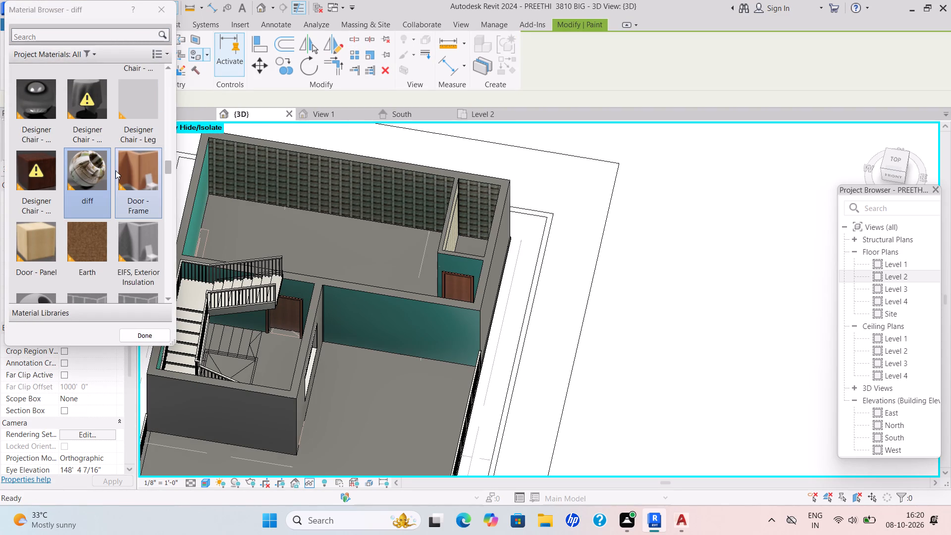
scroll(115, 170, up, 12)
scroll(130, 124, up, 2)
click(136, 102)
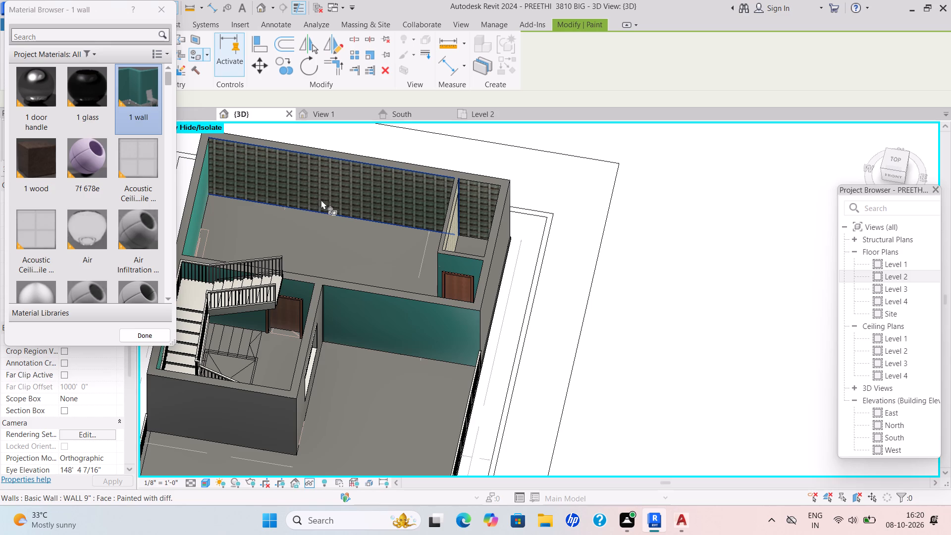
click(321, 200)
scroll(466, 198, down, 2)
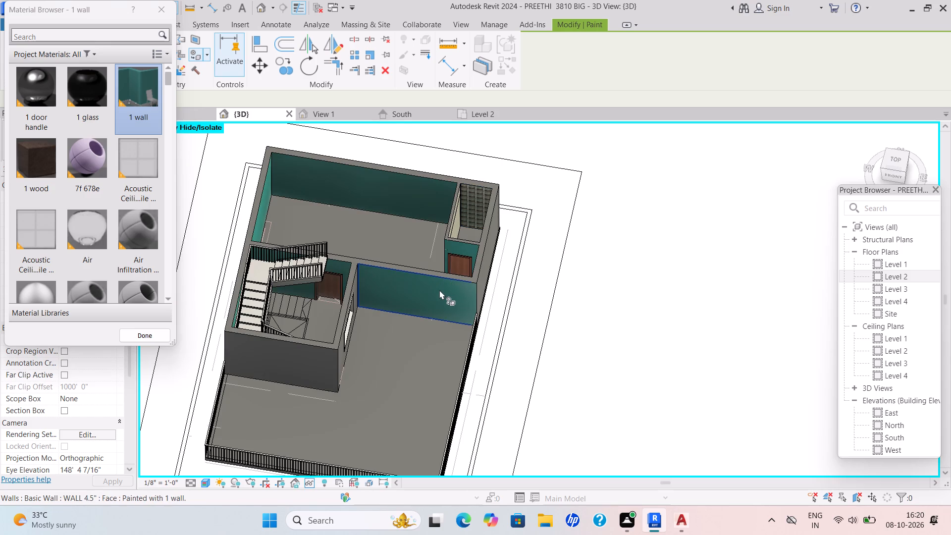
In the Level 1 plan, split the home theater's outer WALL 9" beside the toilet door, near the partition's home-theater-side face.
shift+middle_drag(443, 295, 541, 252)
scroll(326, 196, up, 1)
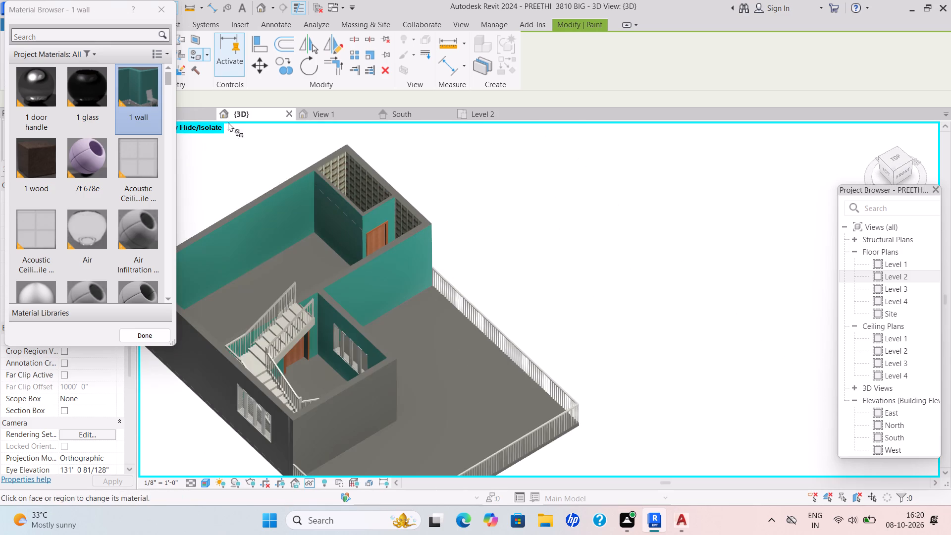
scroll(389, 153, down, 4)
middle_drag(435, 222, 573, 275)
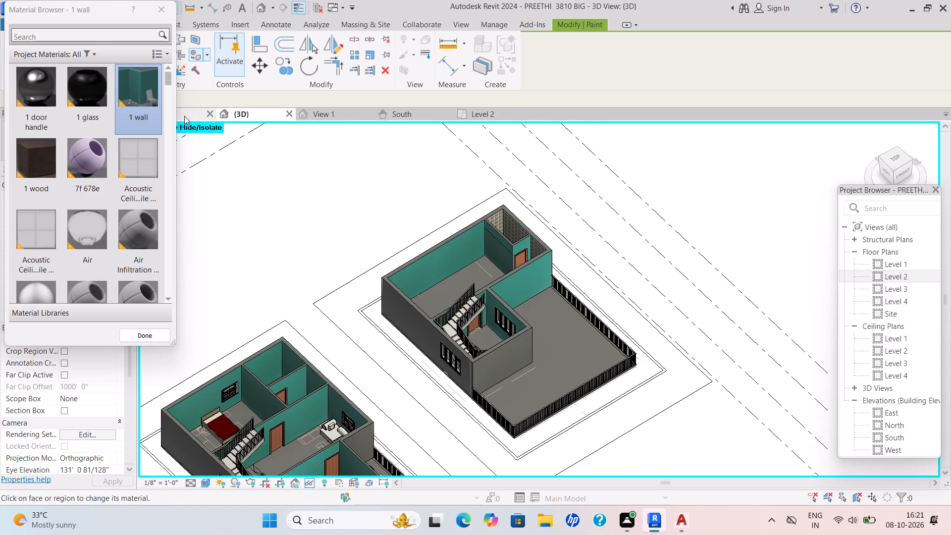
click(184, 116)
scroll(509, 260, up, 3)
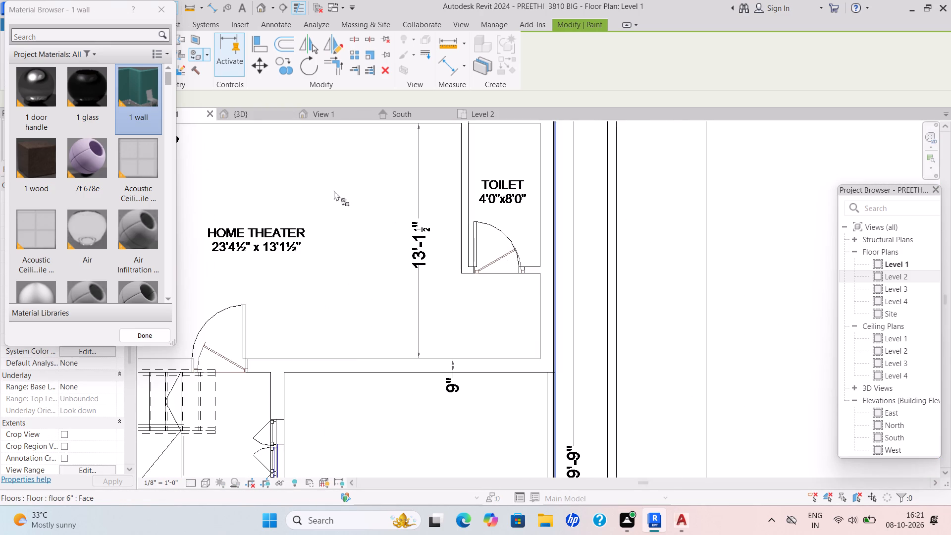
click(355, 42)
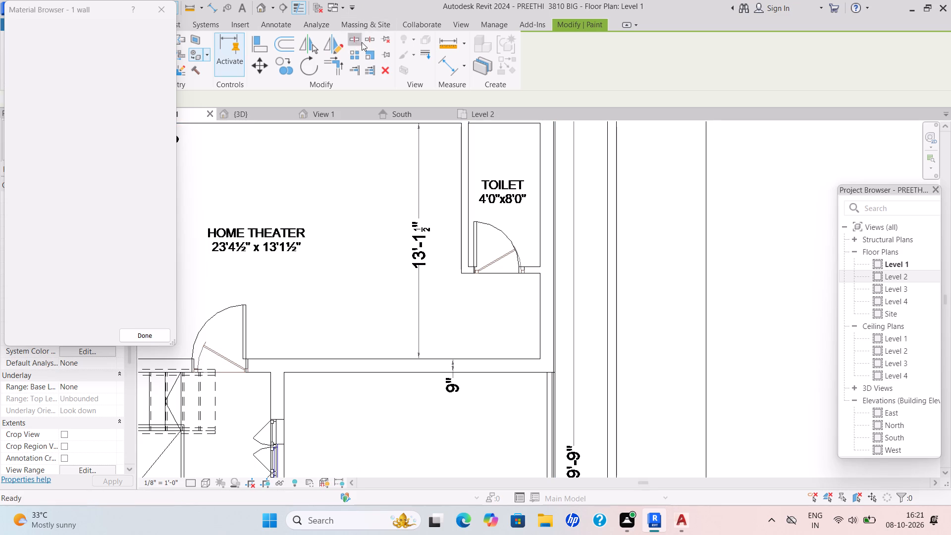
scroll(542, 264, up, 4)
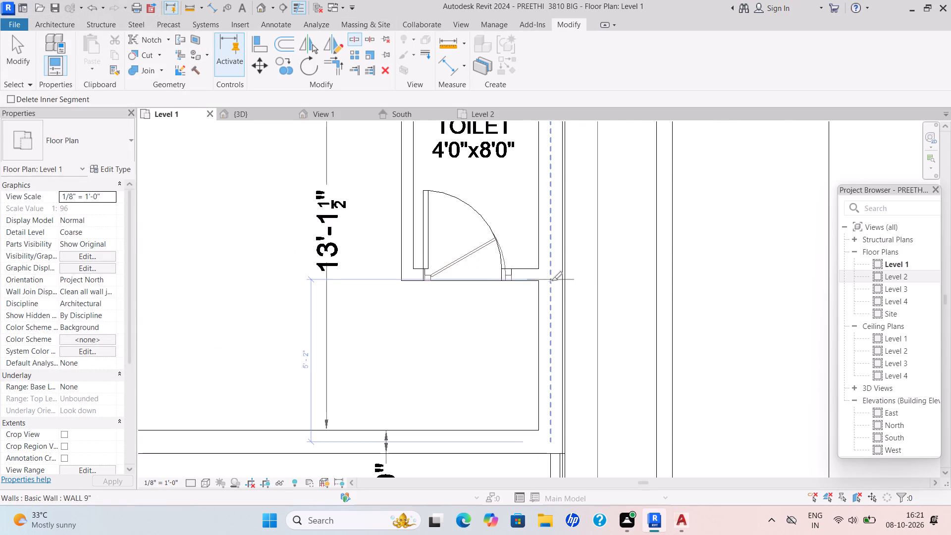
scroll(552, 280, up, 3)
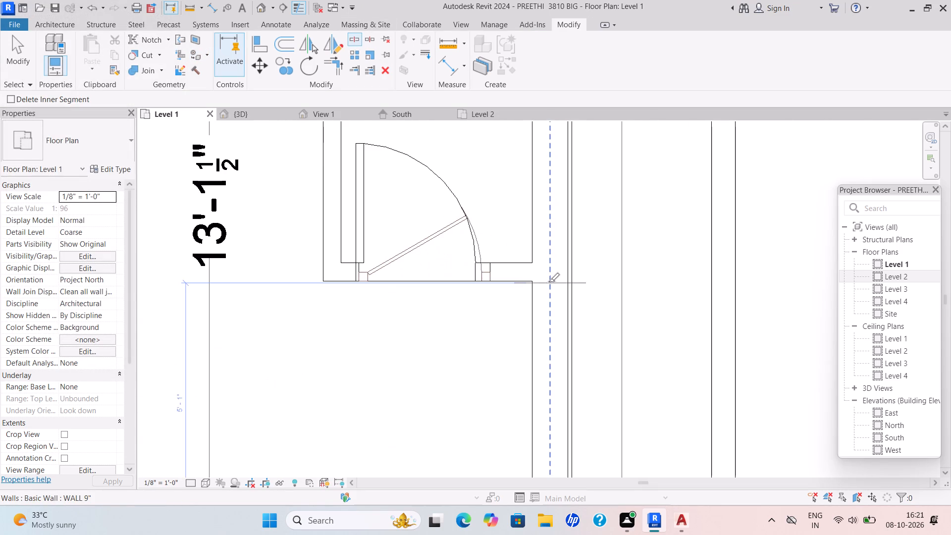
scroll(548, 282, up, 4)
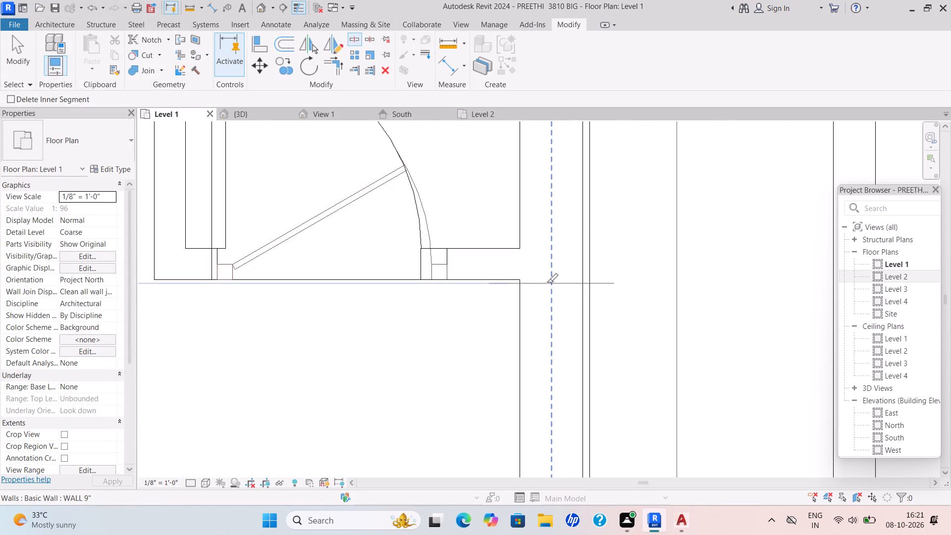
click(547, 282)
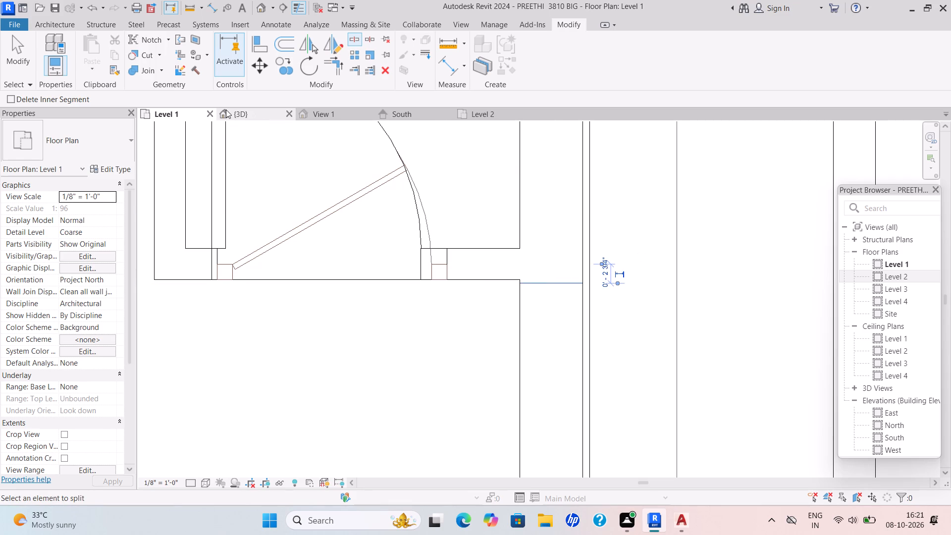
In the 3D view, paint the split outer WALL 9" segment outside the toilet door with the 1 wall material.
click(237, 113)
scroll(354, 196, down, 2)
scroll(462, 226, up, 3)
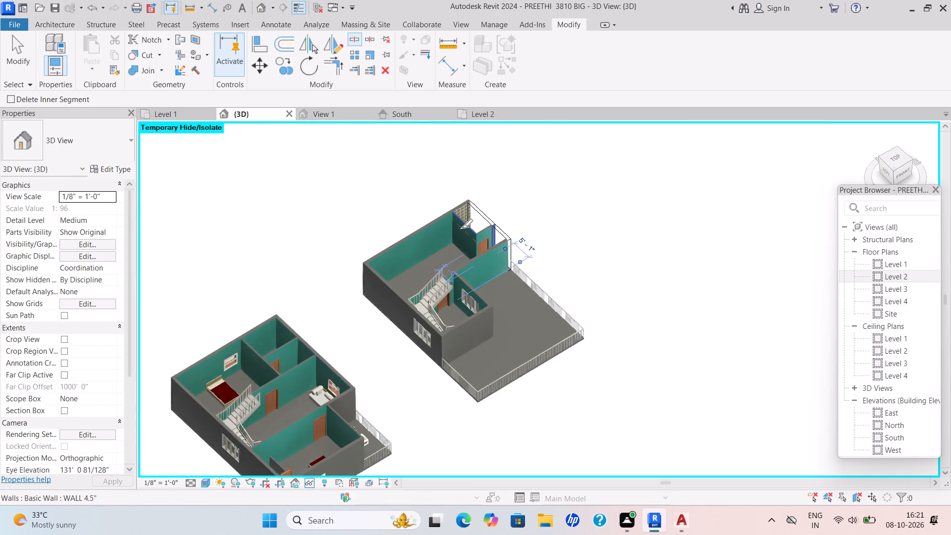
scroll(480, 226, up, 3)
key(Escape)
scroll(506, 221, up, 2)
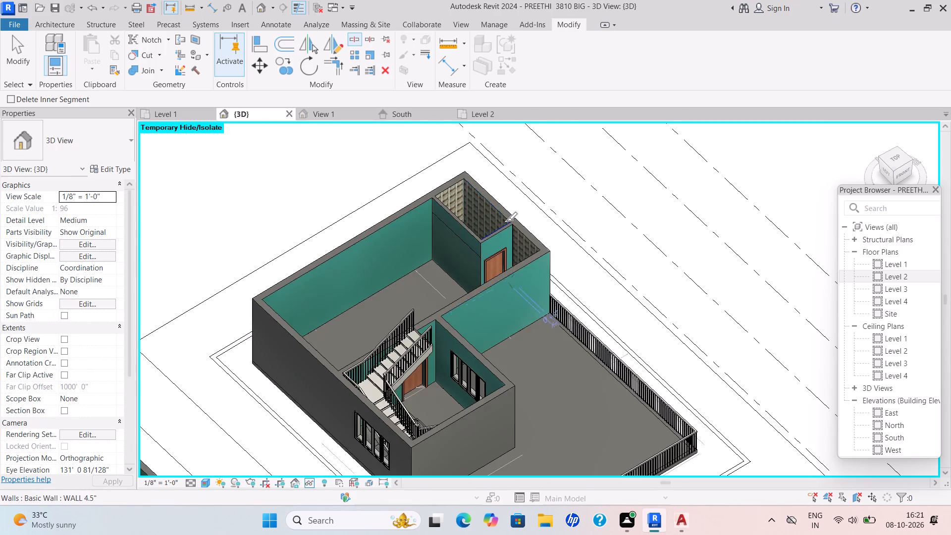
scroll(506, 221, up, 2)
middle_drag(528, 237, 539, 238)
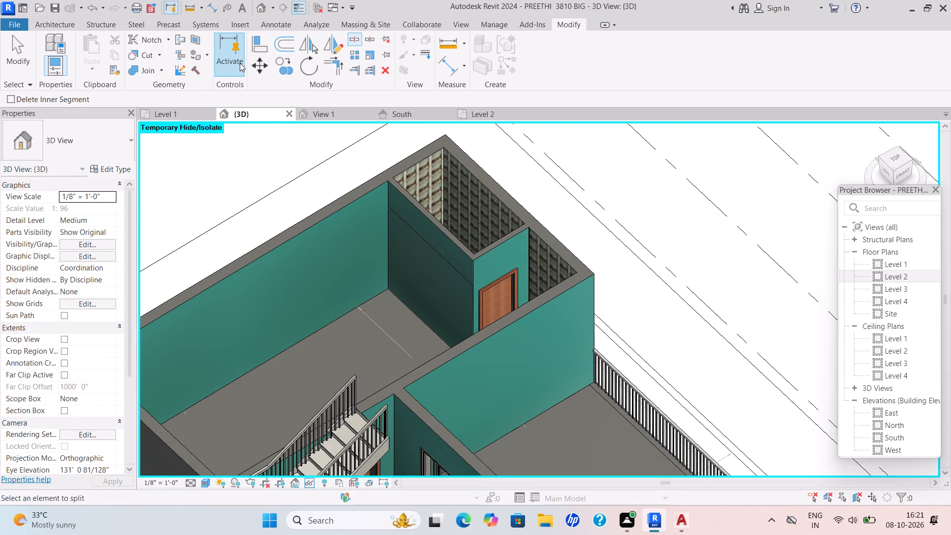
click(211, 54)
click(207, 54)
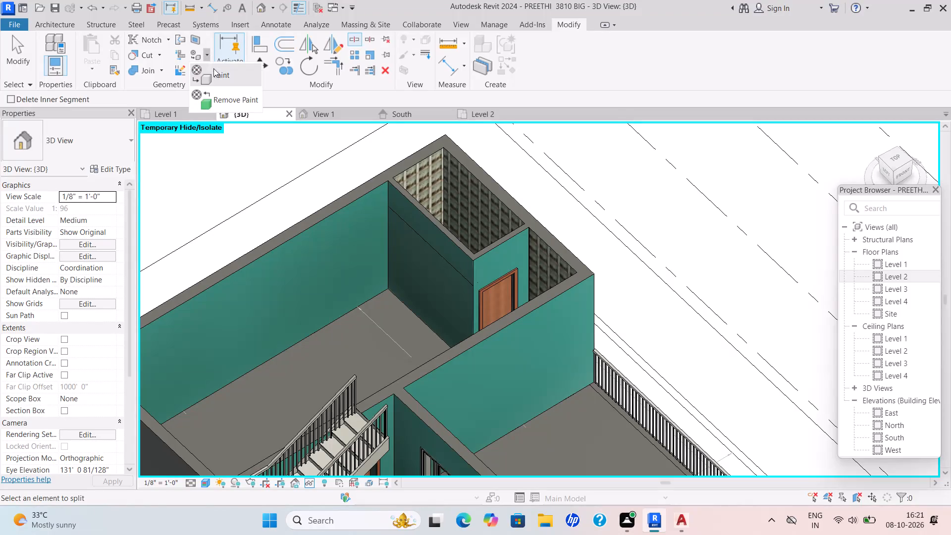
click(213, 74)
click(145, 110)
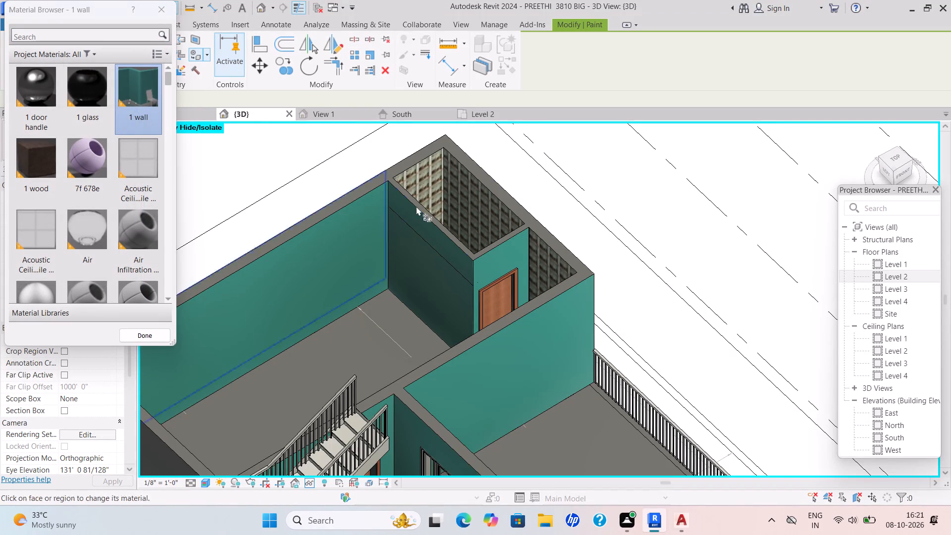
scroll(528, 256, up, 5)
click(528, 256)
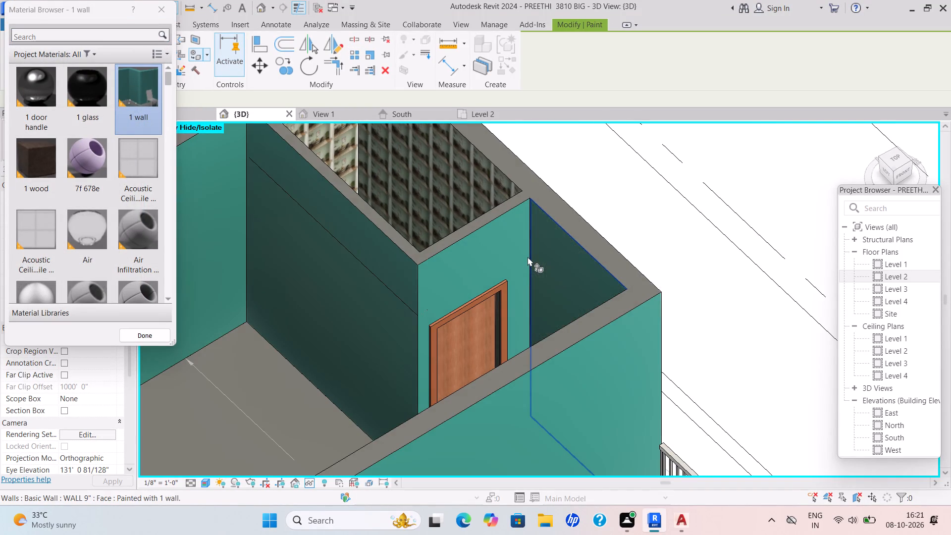
In the Level 1 plan, split the WALL 9" between the home theater door and the open terrace, near the perpendicular stair-area wall.
scroll(528, 257, down, 11)
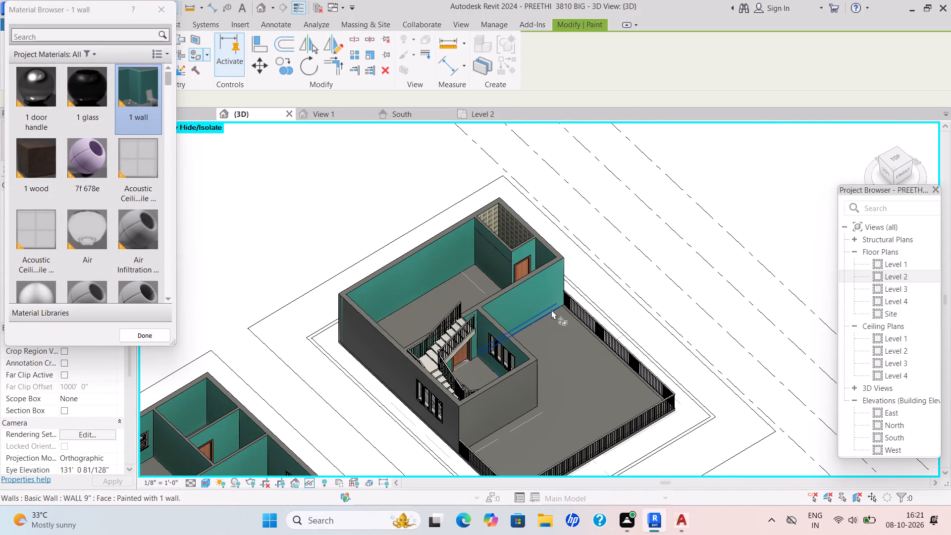
scroll(554, 318, down, 1)
middle_drag(544, 337, 539, 341)
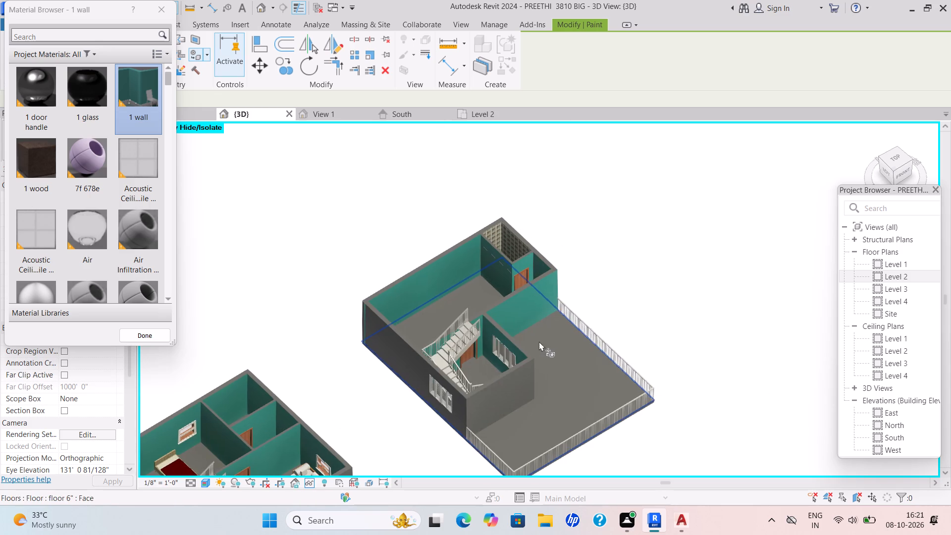
click(198, 118)
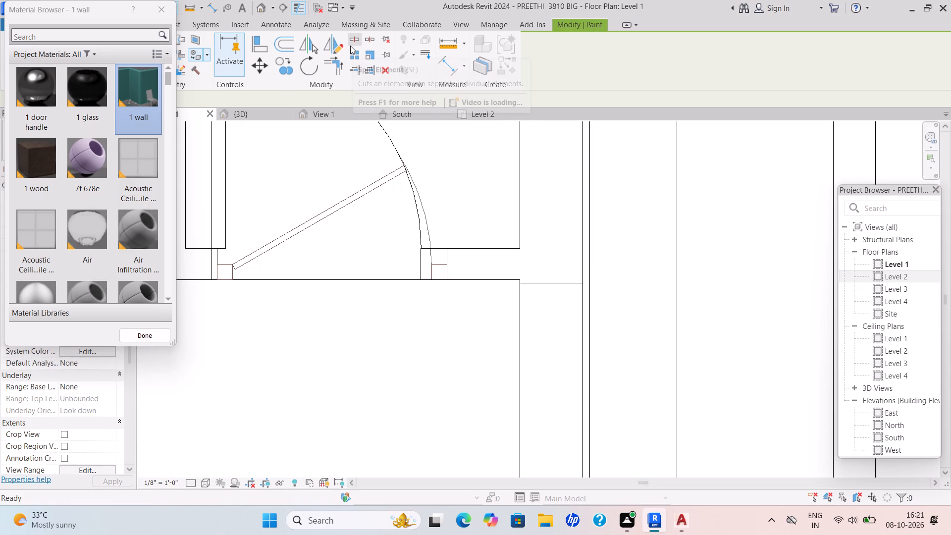
click(350, 44)
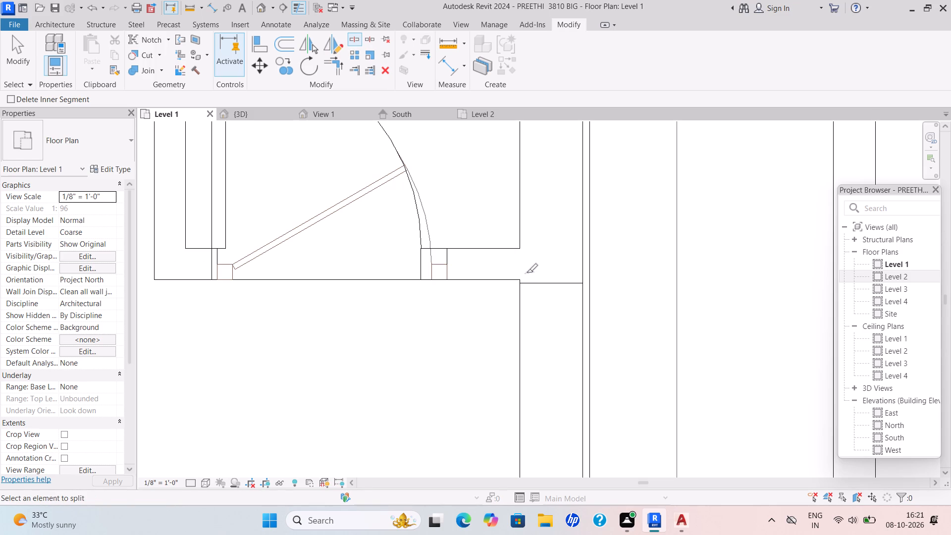
scroll(528, 336, down, 5)
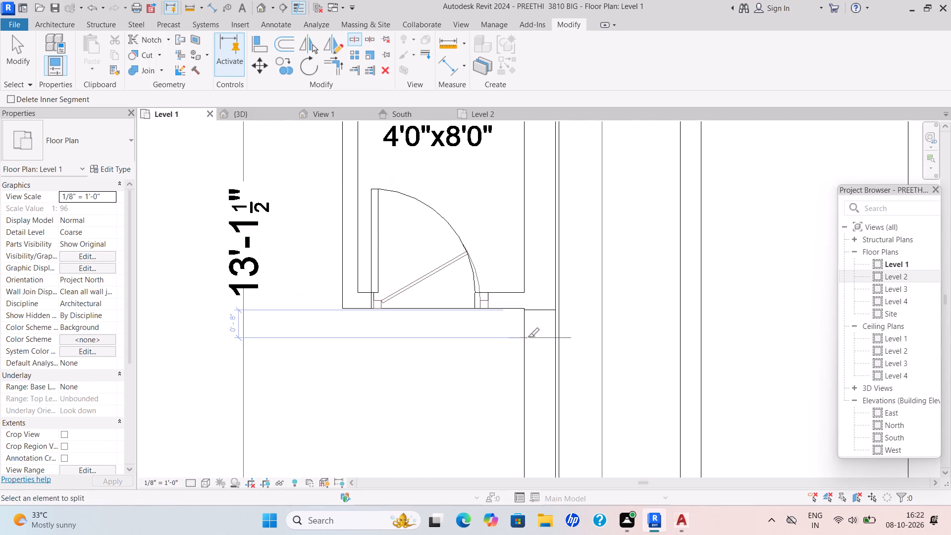
scroll(308, 352, down, 8)
middle_drag(353, 335, 402, 290)
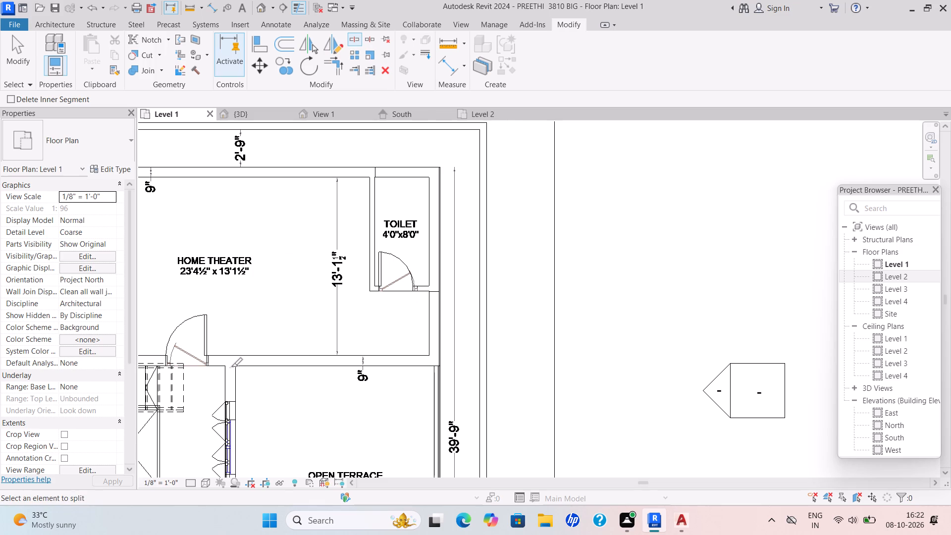
scroll(231, 367, up, 5)
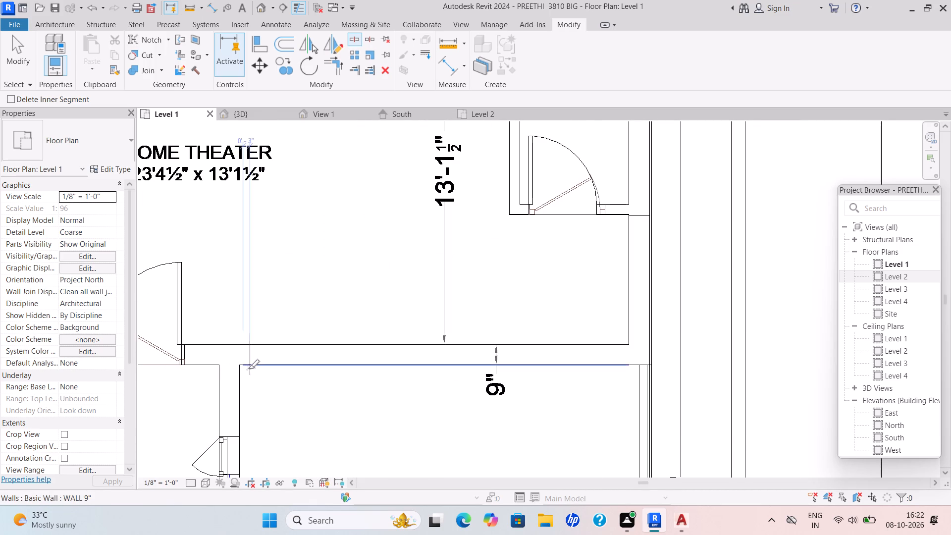
click(212, 366)
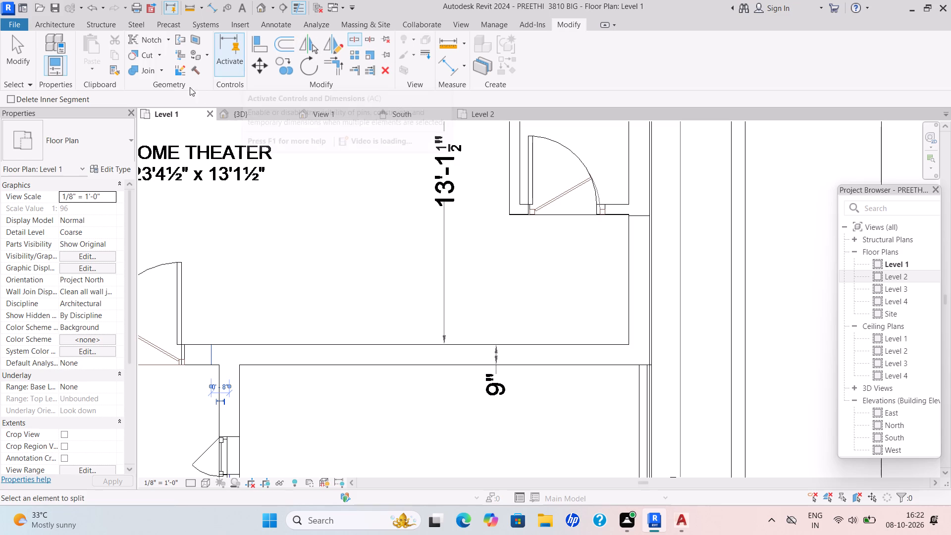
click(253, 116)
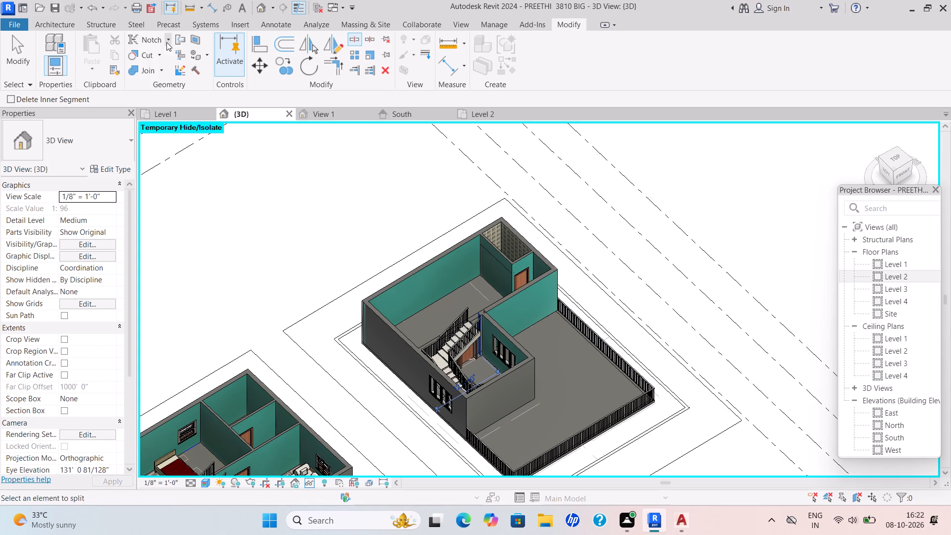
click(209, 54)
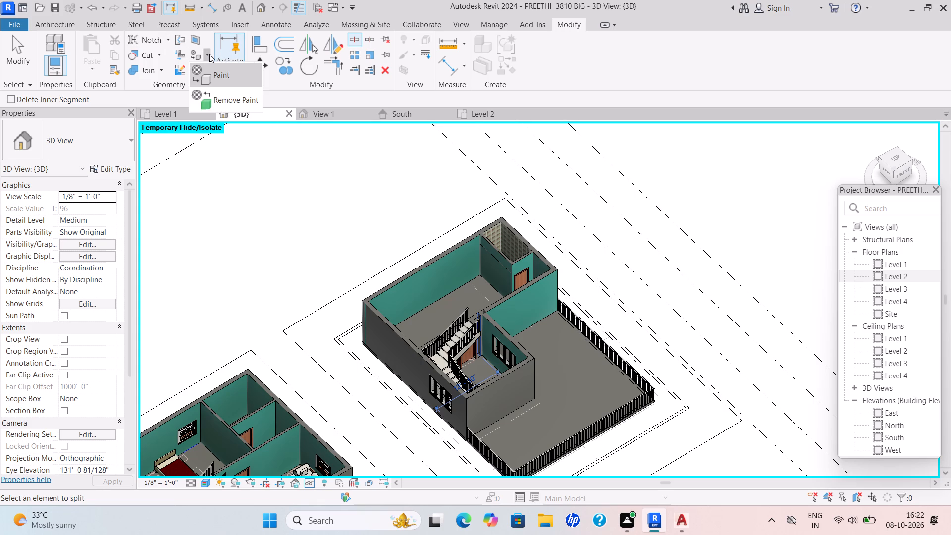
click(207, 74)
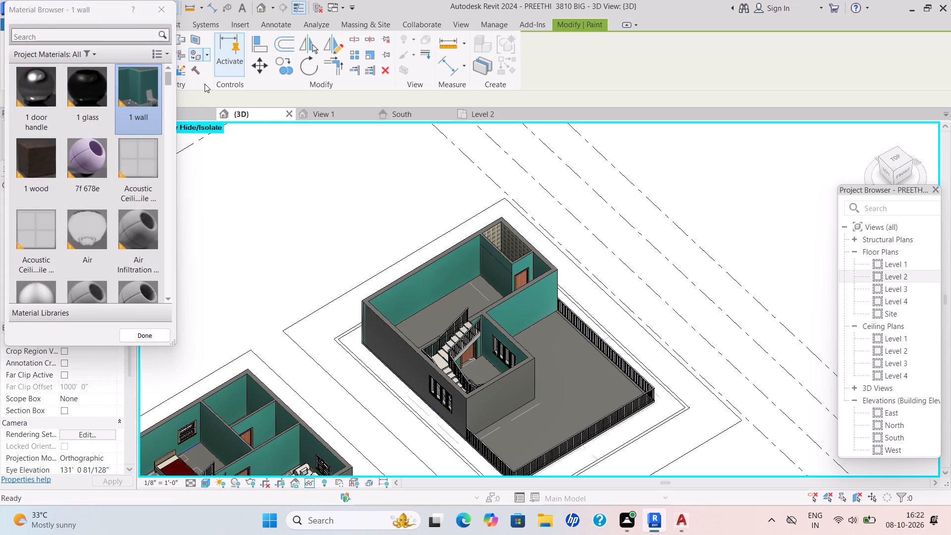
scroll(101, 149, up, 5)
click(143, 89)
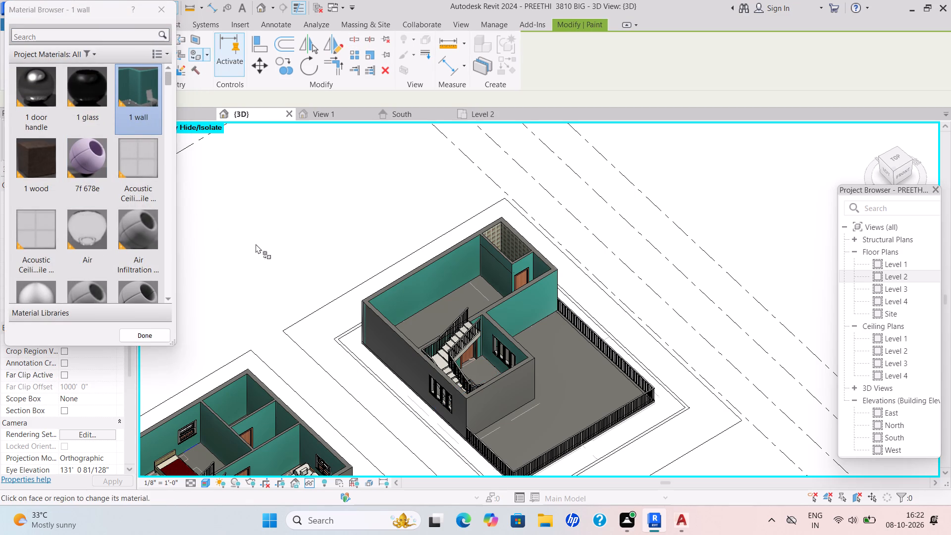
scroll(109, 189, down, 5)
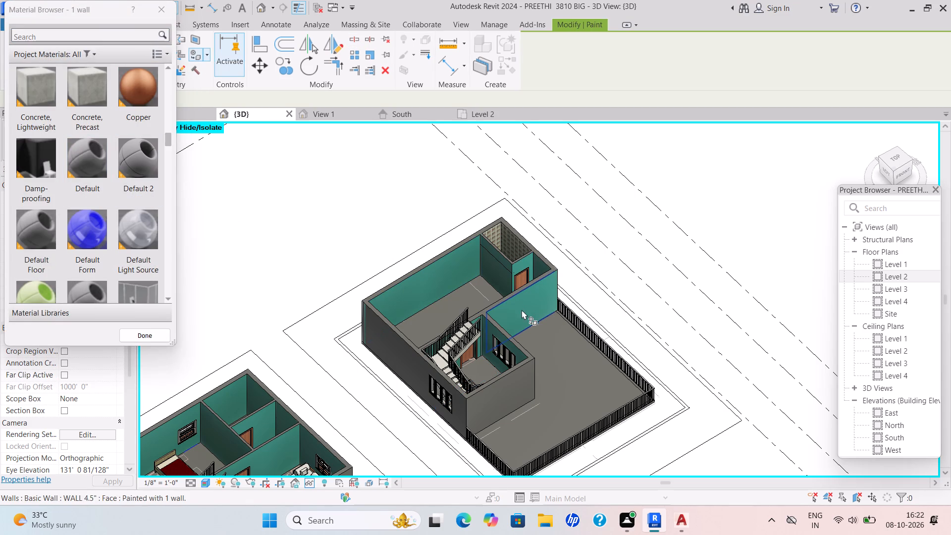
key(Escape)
Examine the painted walls of the separate floor models in 3D from several angles.
scroll(471, 187, down, 5)
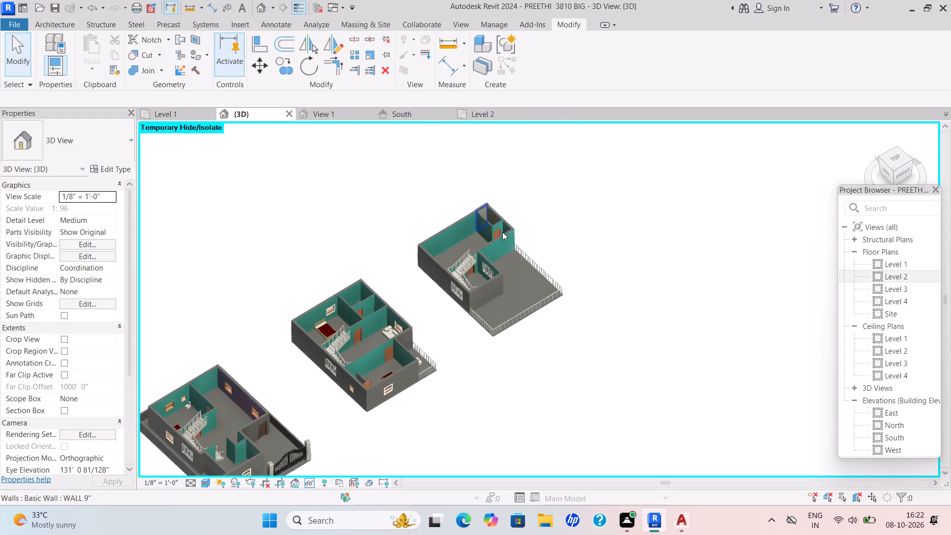
shift+middle_drag(519, 275, 473, 262)
shift+scroll(468, 258, up, 3)
shift+middle_drag(473, 258, 474, 226)
shift+scroll(473, 251, up, 1)
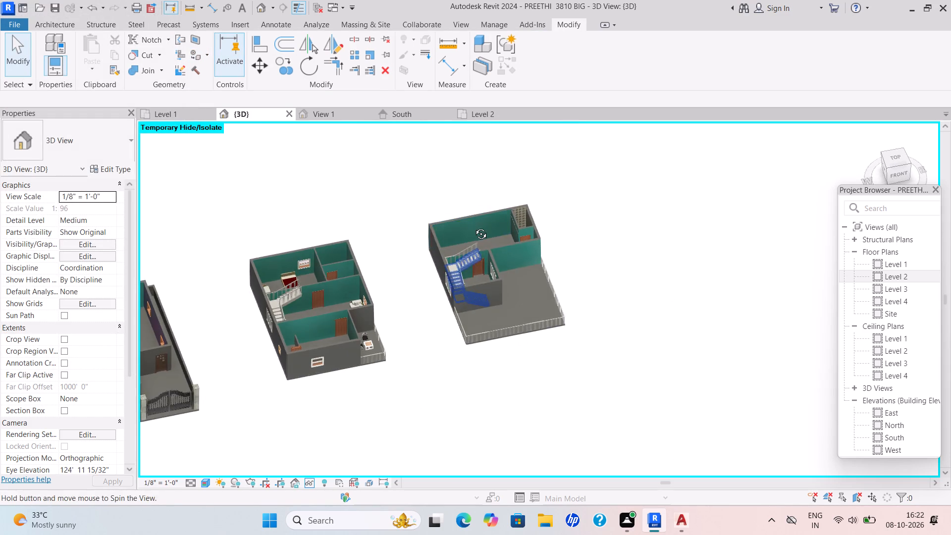
shift+middle_drag(474, 226, 469, 208)
shift+scroll(474, 226, up, 2)
shift+middle_drag(488, 288, 419, 313)
shift+scroll(419, 313, up, 1)
middle_drag(462, 311, 565, 365)
shift+middle_drag(565, 365, 582, 379)
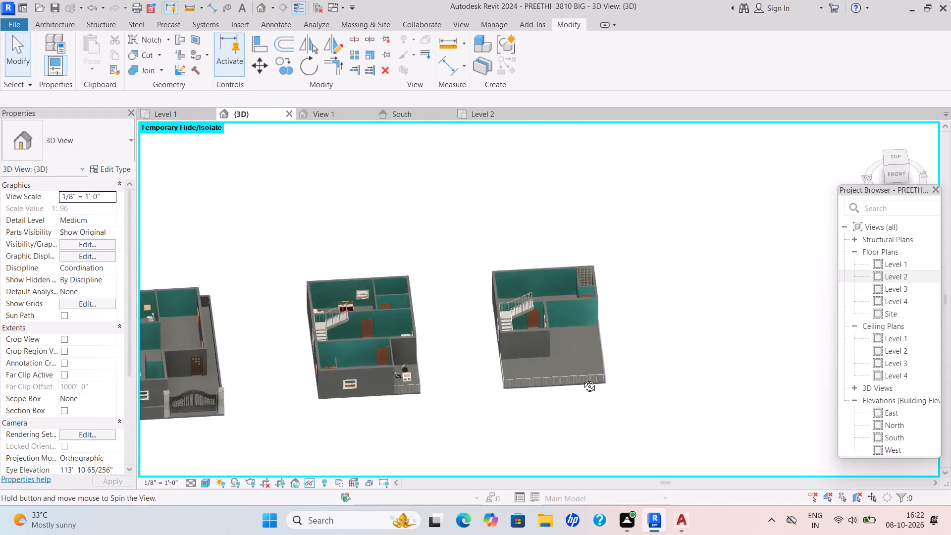
shift+middle_drag(582, 379, 638, 377)
shift+scroll(638, 377, up, 1)
shift+middle_drag(479, 412, 464, 343)
shift+middle_drag(456, 348, 464, 406)
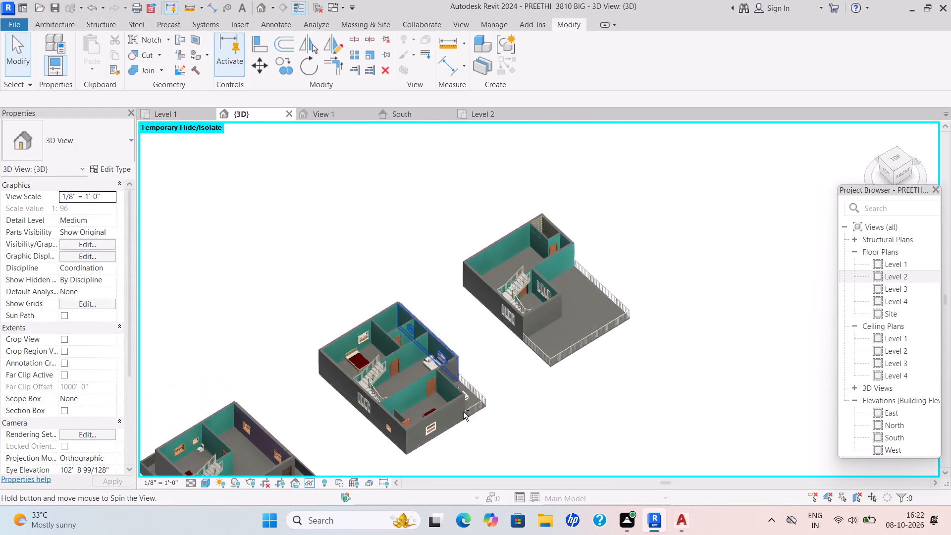
shift+scroll(463, 412, up, 1)
shift+middle_drag(458, 421, 520, 428)
scroll(526, 422, up, 2)
shift+middle_drag(527, 421, 571, 353)
shift+scroll(571, 353, up, 1)
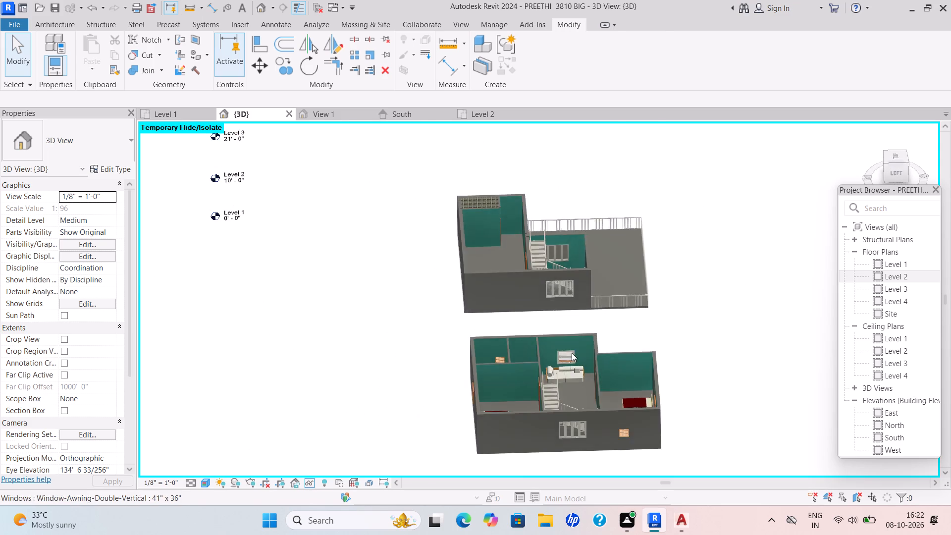
middle_drag(572, 360, 504, 403)
middle_drag(495, 407, 438, 430)
shift+middle_drag(416, 411, 365, 413)
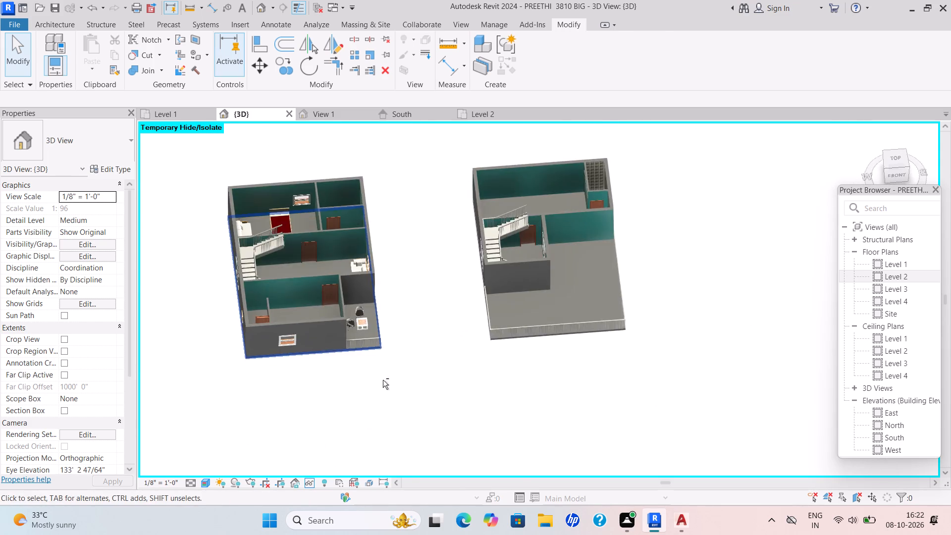
scroll(396, 366, down, 5)
shift+middle_drag(407, 363, 390, 375)
middle_drag(423, 353, 467, 387)
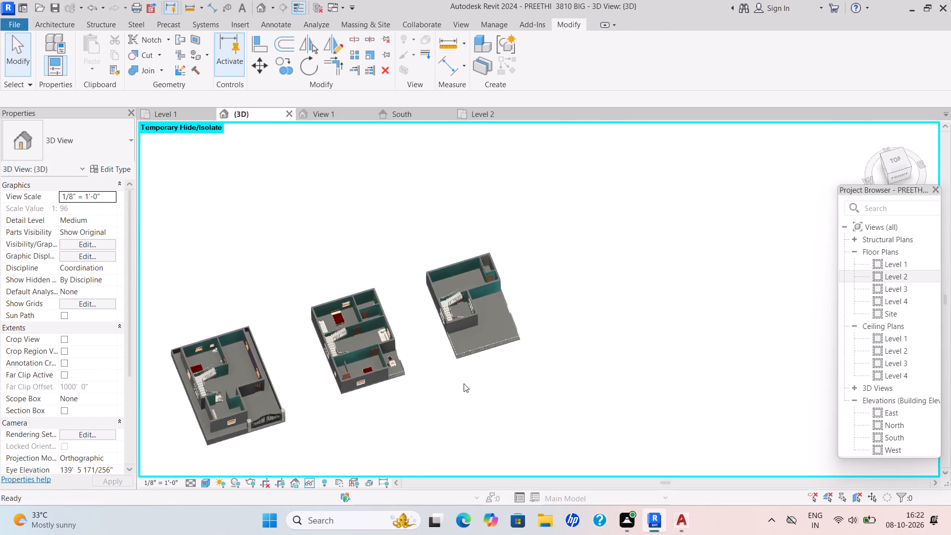
Examine the wall finishes and room layout of the ground floor model with the car porch from above.
shift+middle_drag(403, 387, 370, 367)
shift+scroll(370, 363, up, 1)
scroll(192, 324, up, 3)
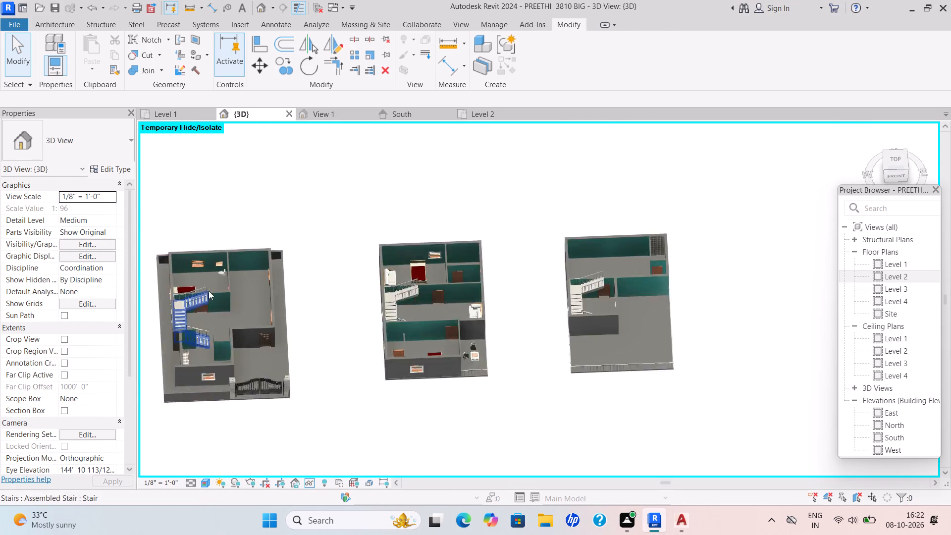
scroll(209, 291, up, 6)
middle_drag(364, 308, 578, 333)
scroll(577, 333, down, 1)
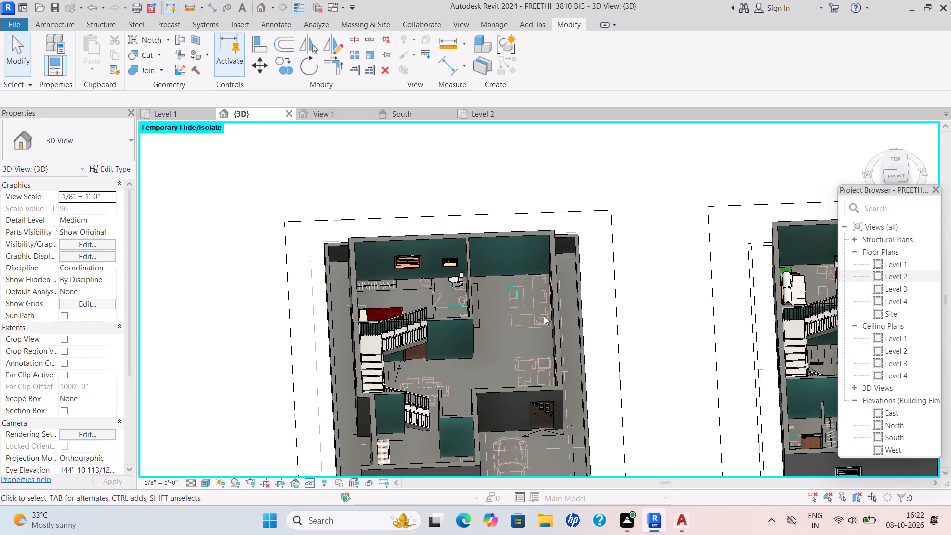
scroll(544, 315, down, 3)
scroll(491, 333, up, 3)
scroll(527, 308, down, 2)
middle_drag(527, 308, 522, 277)
scroll(522, 276, up, 1)
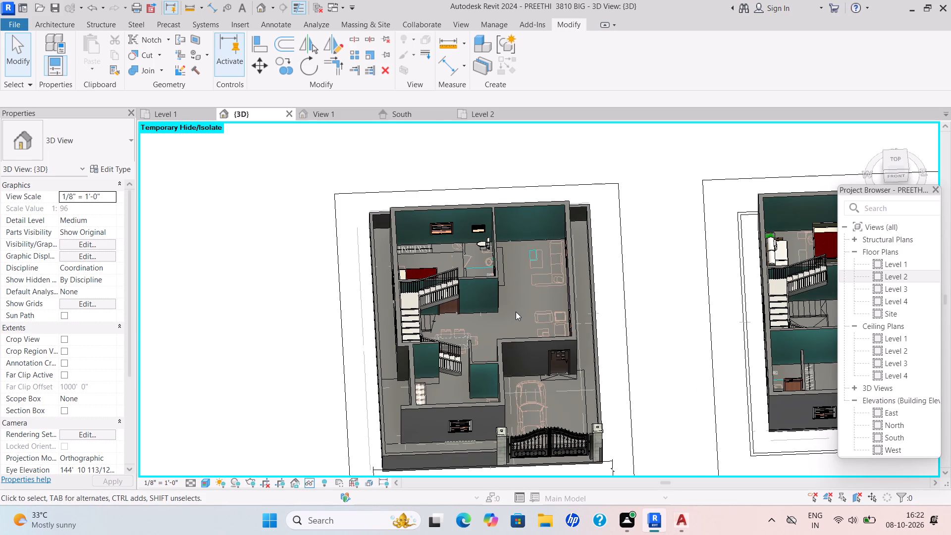
scroll(517, 312, down, 1)
middle_drag(517, 311, 428, 256)
middle_drag(427, 256, 408, 251)
scroll(427, 256, down, 1)
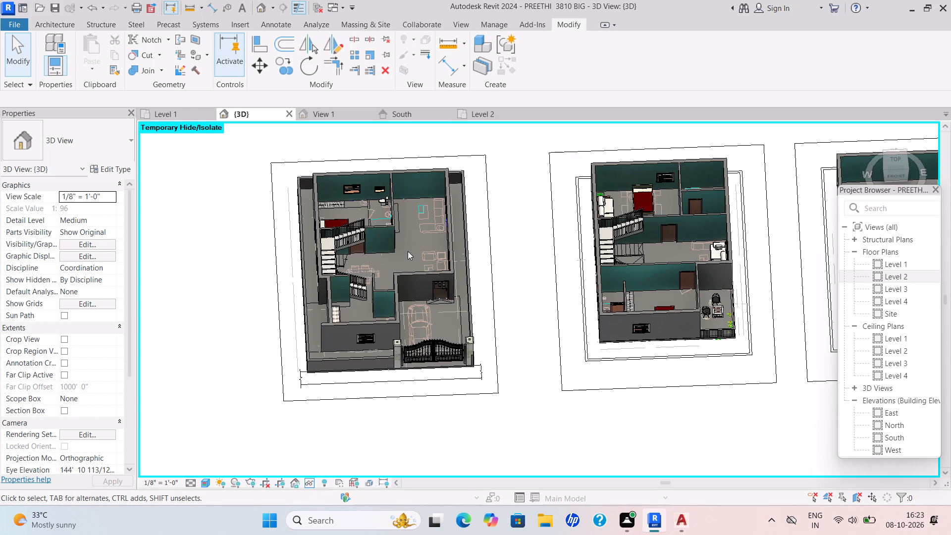